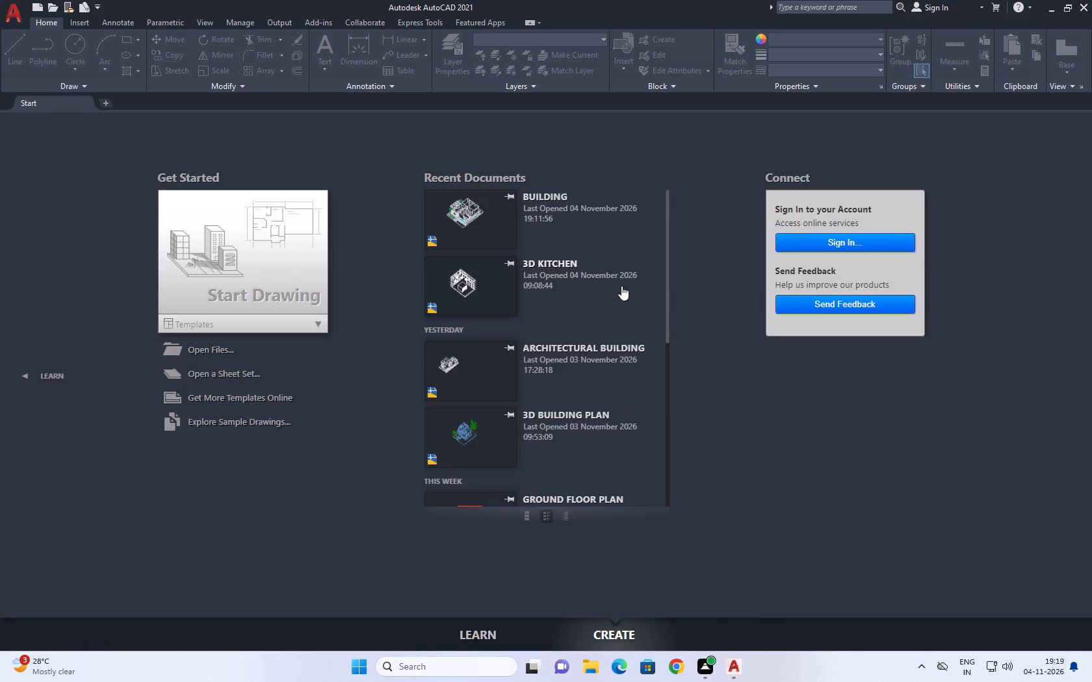
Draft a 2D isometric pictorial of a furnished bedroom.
Start a new blank drawing.
left_click(255, 247)
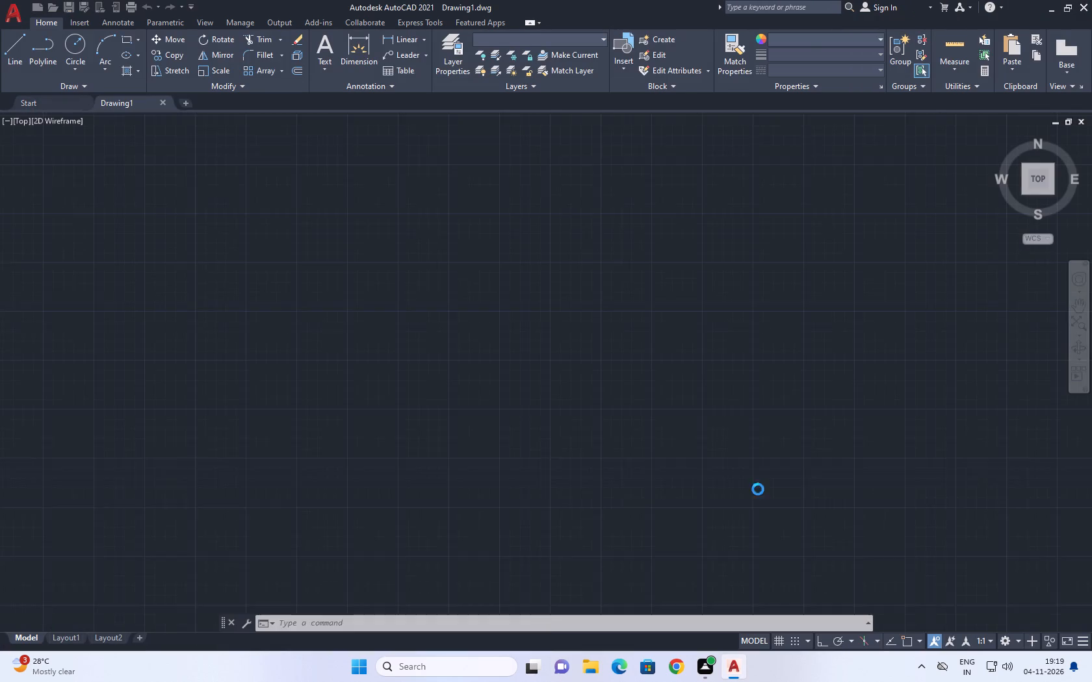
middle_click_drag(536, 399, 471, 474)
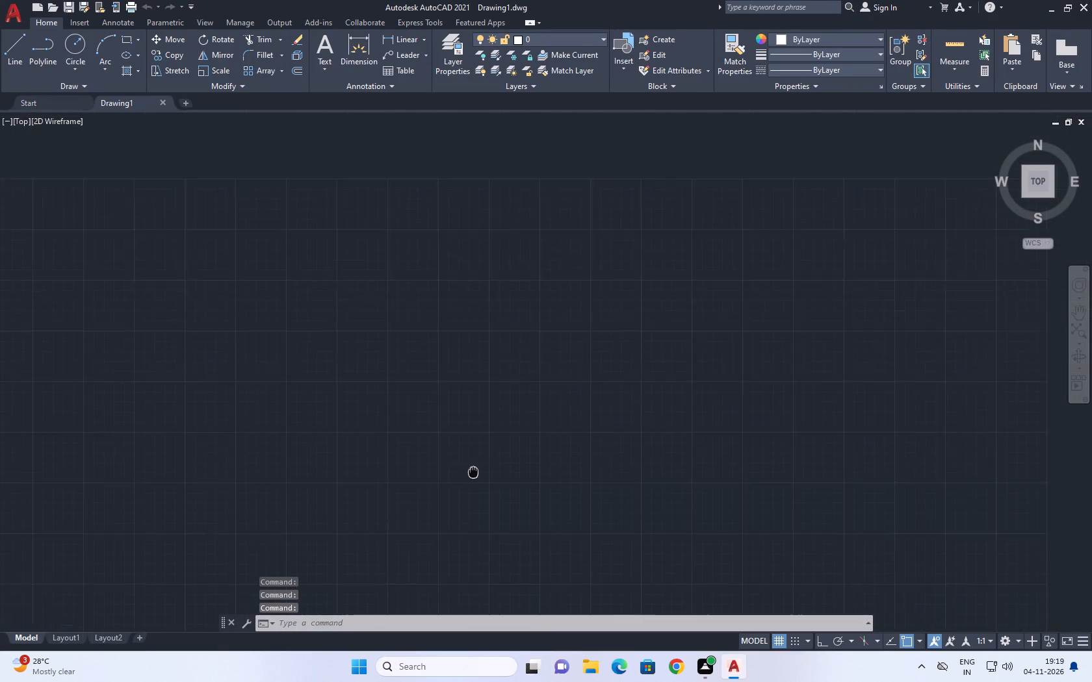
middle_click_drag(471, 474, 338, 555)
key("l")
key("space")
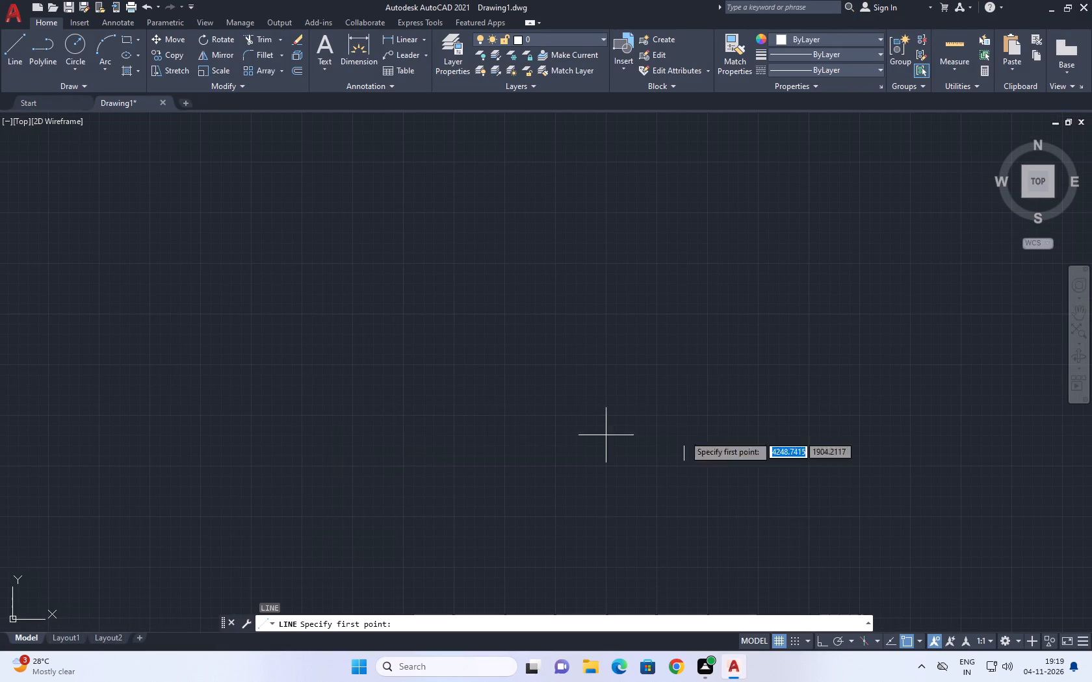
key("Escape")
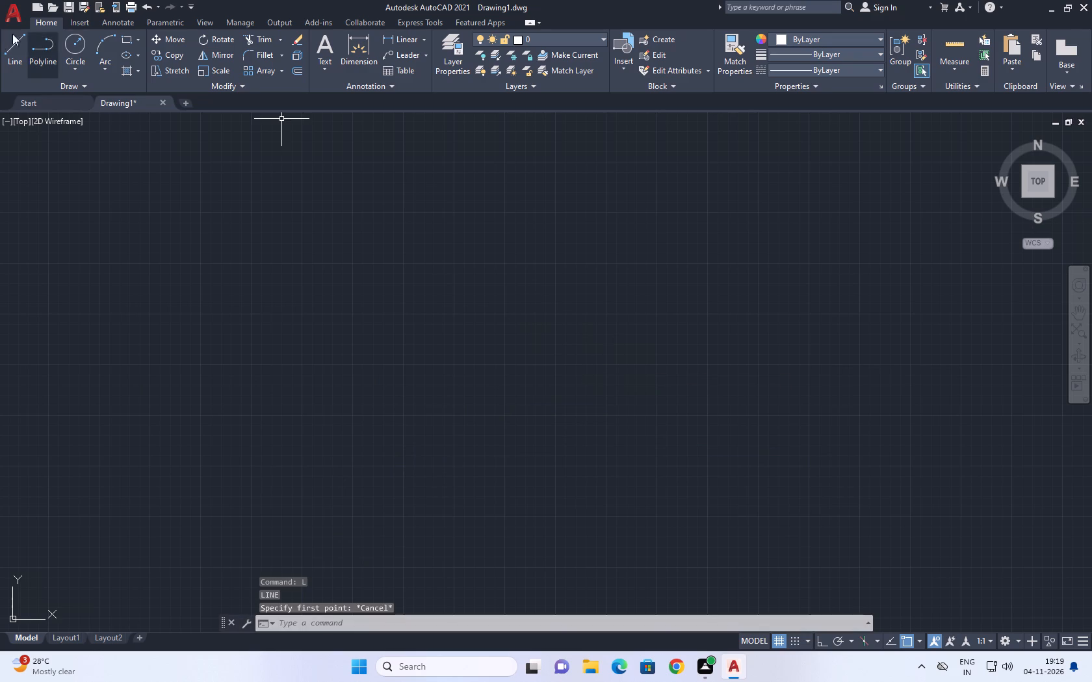
Save the drawing as 3D BED ROOM in the MANISHA folder on the desktop.
left_click(16, 10)
left_click(46, 165)
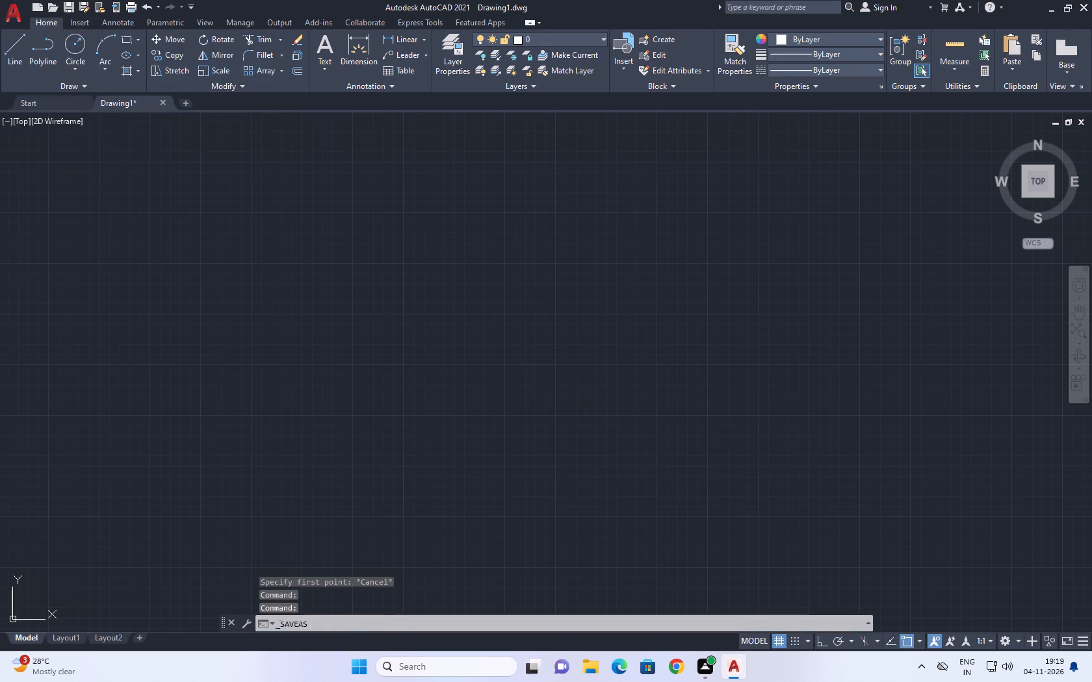
left_click(383, 304)
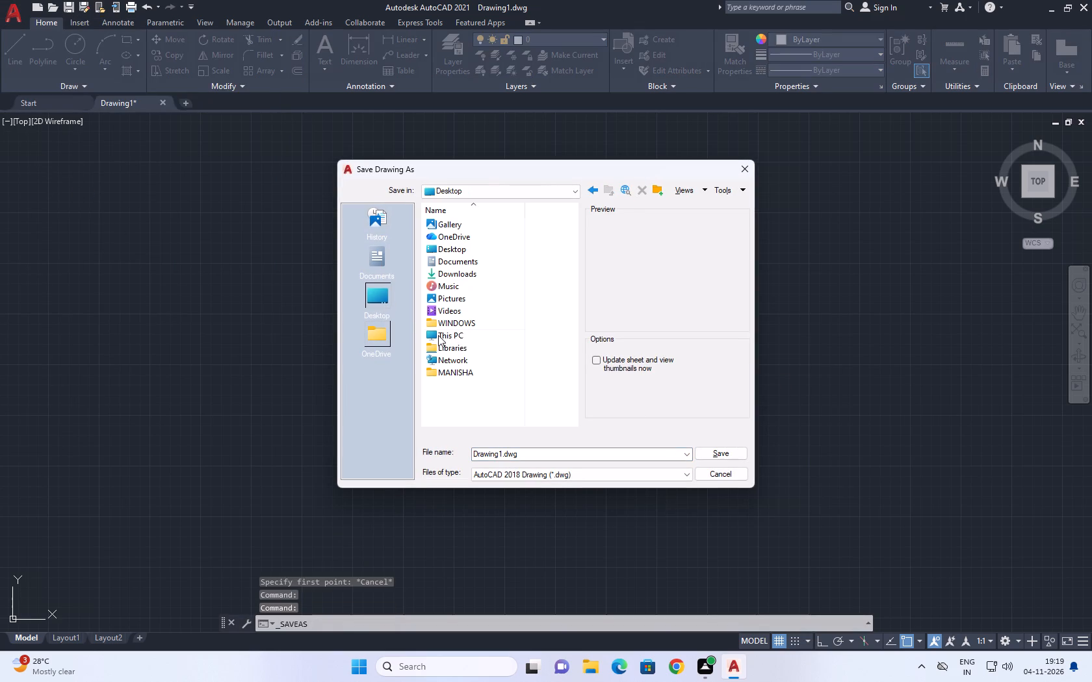
double_click(474, 369)
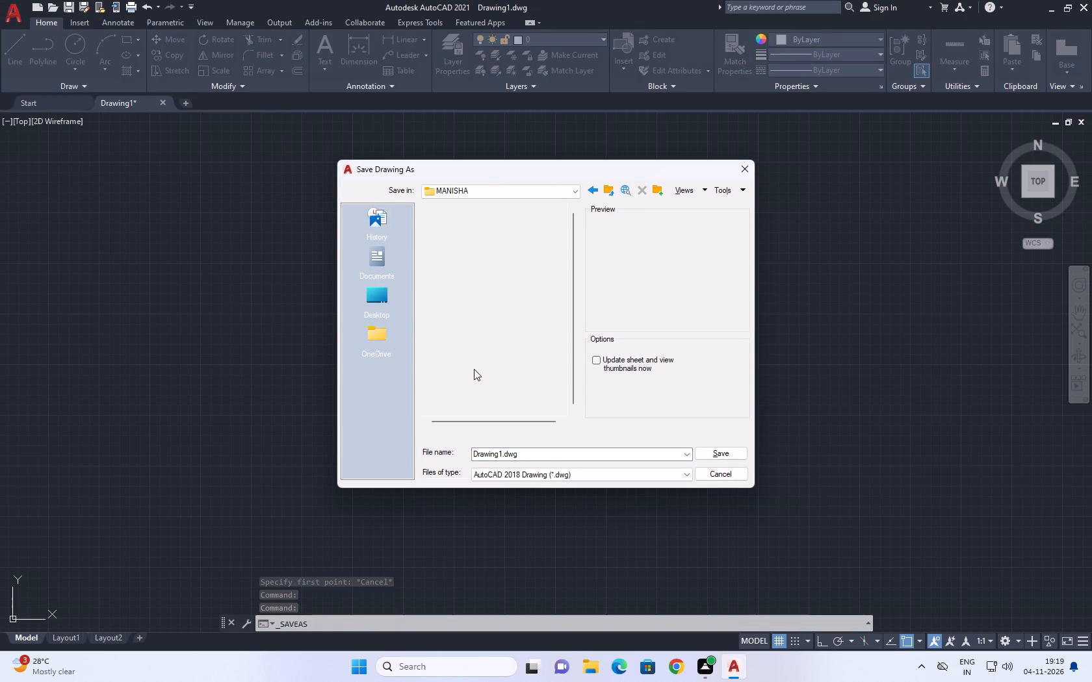
left_click(540, 457)
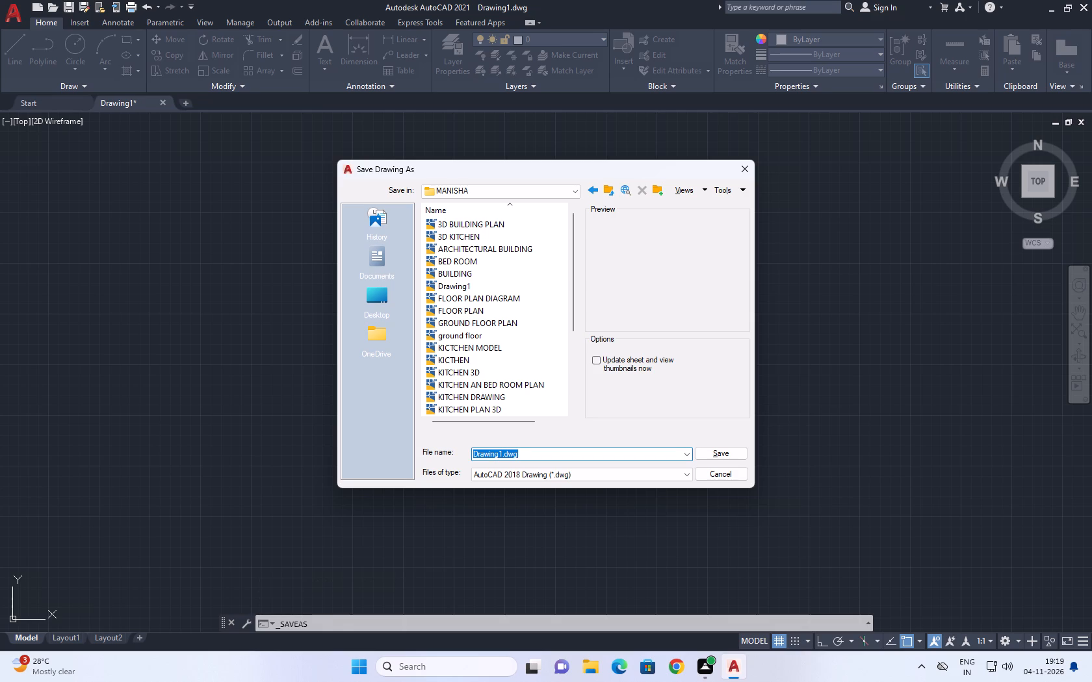
key("3")
key("d")
key("space")
type("BEDCR")
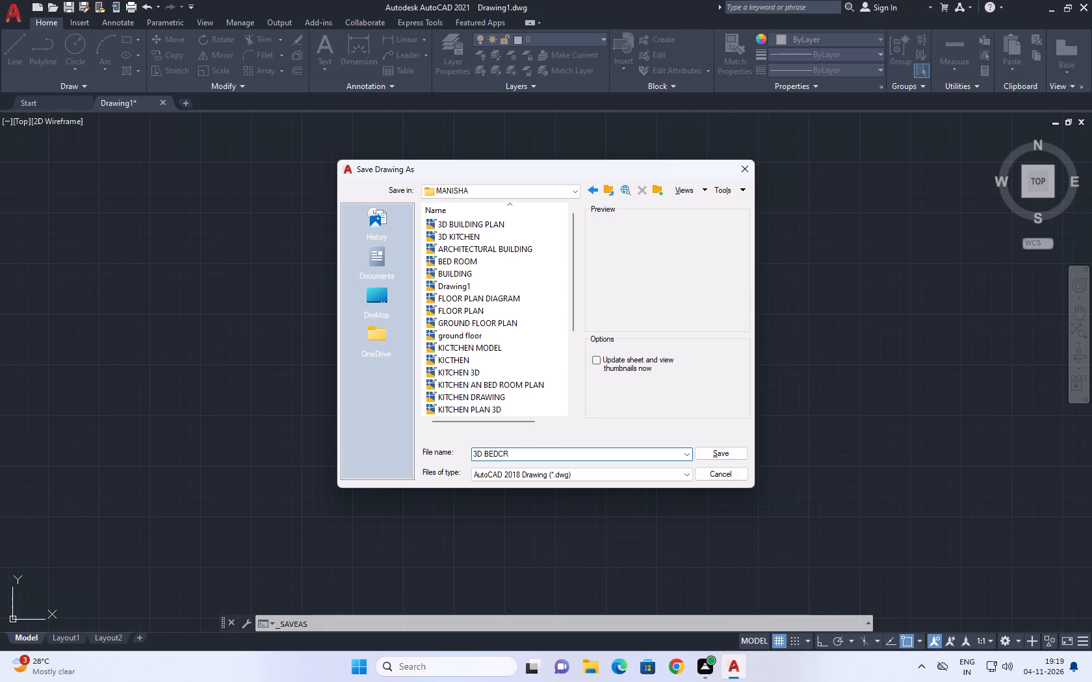
key("BackSpace")
key("BackSpace")
key("space")
type("ROOM")
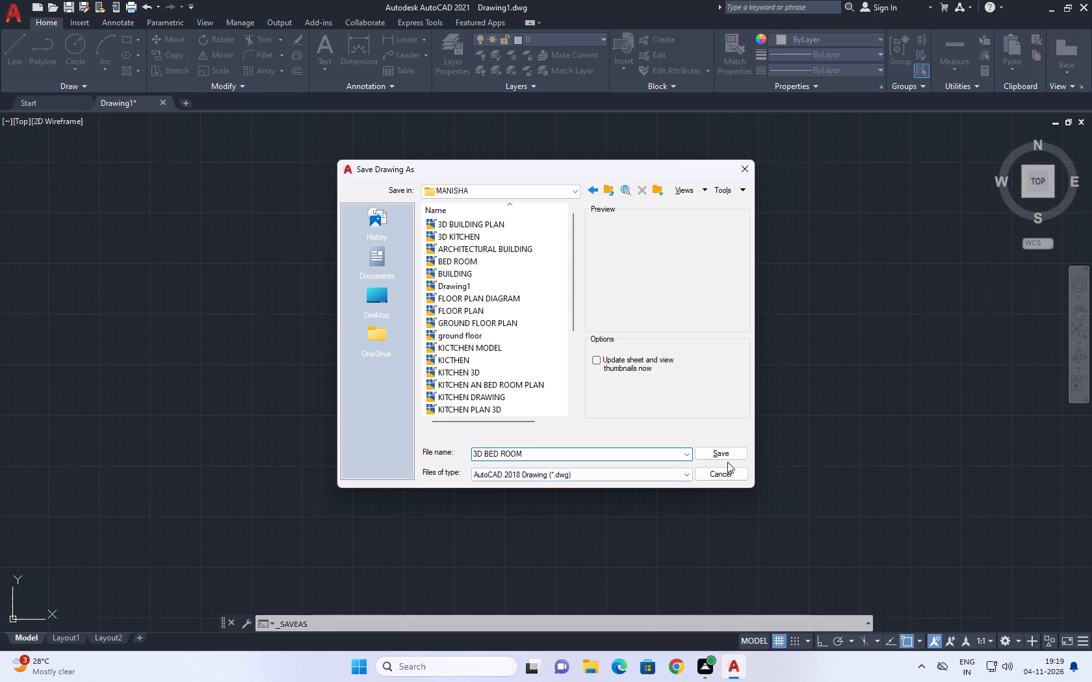
left_click(727, 462)
left_click(727, 454)
Review the Open and Save options and accept them without changes.
middle_click_drag(406, 229, 322, 346)
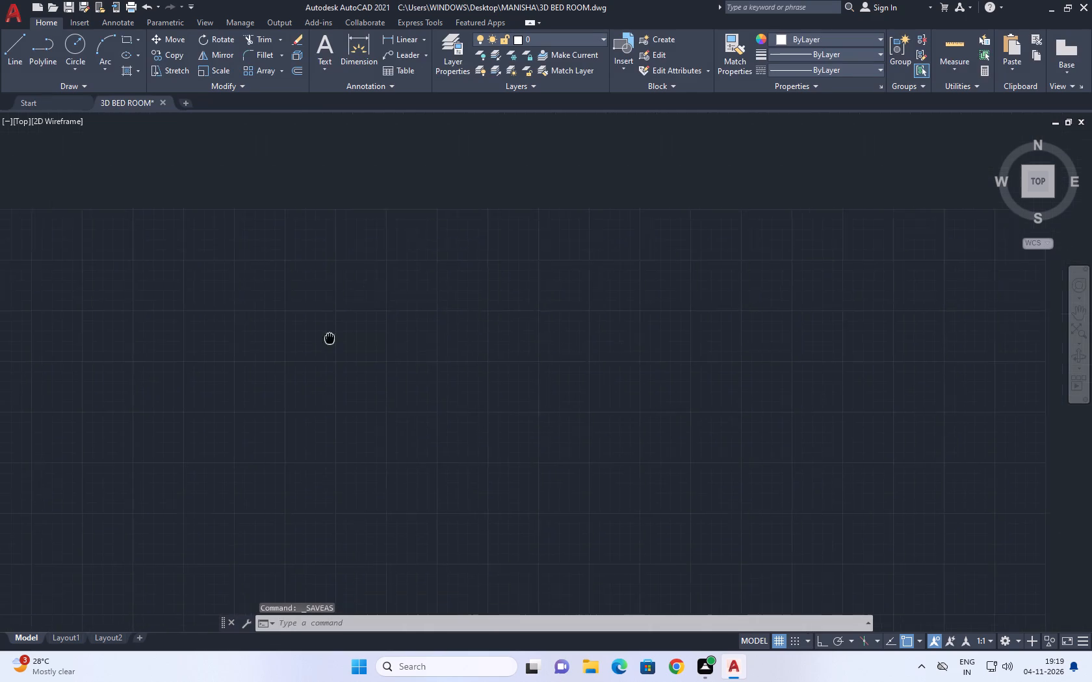
middle_click_drag(322, 346, 305, 369)
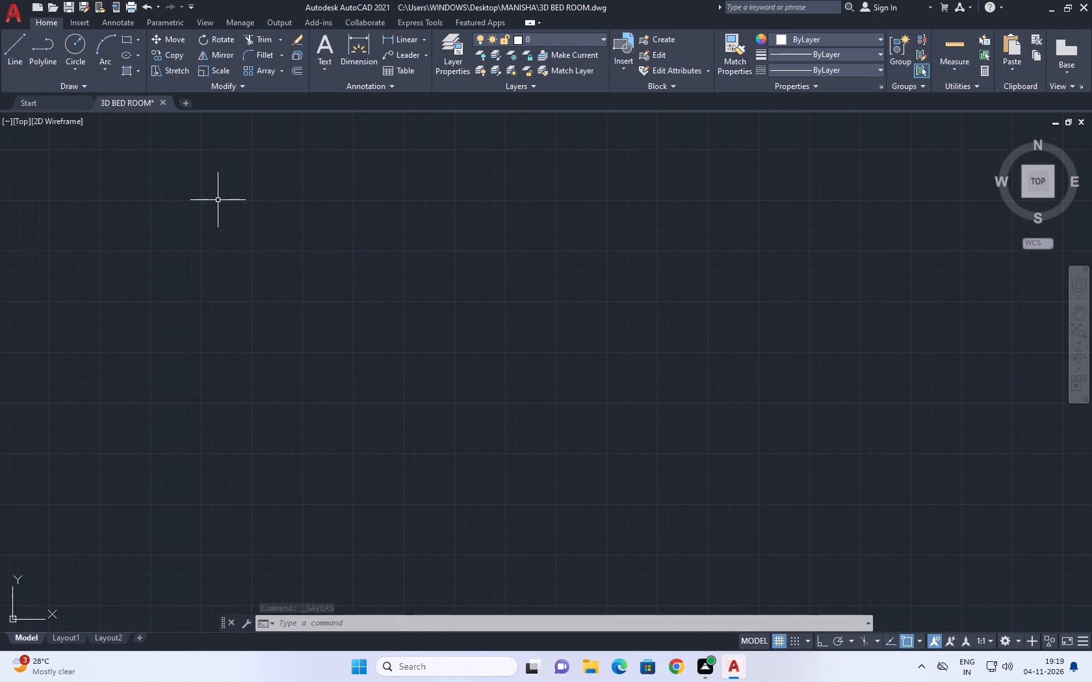
type("OP")
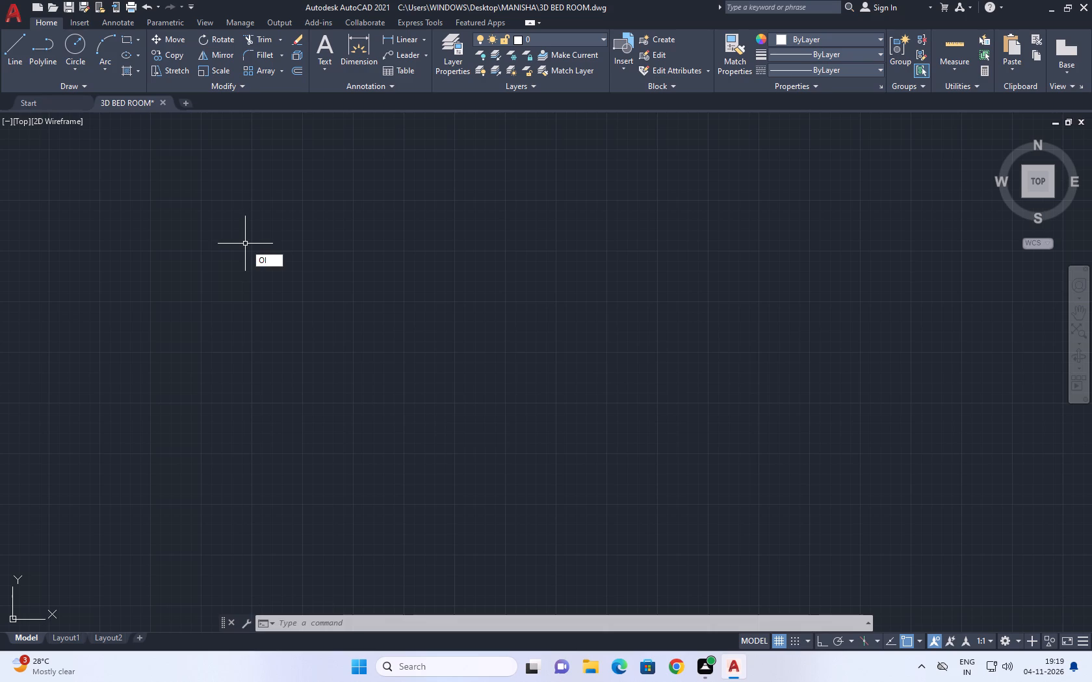
key("space")
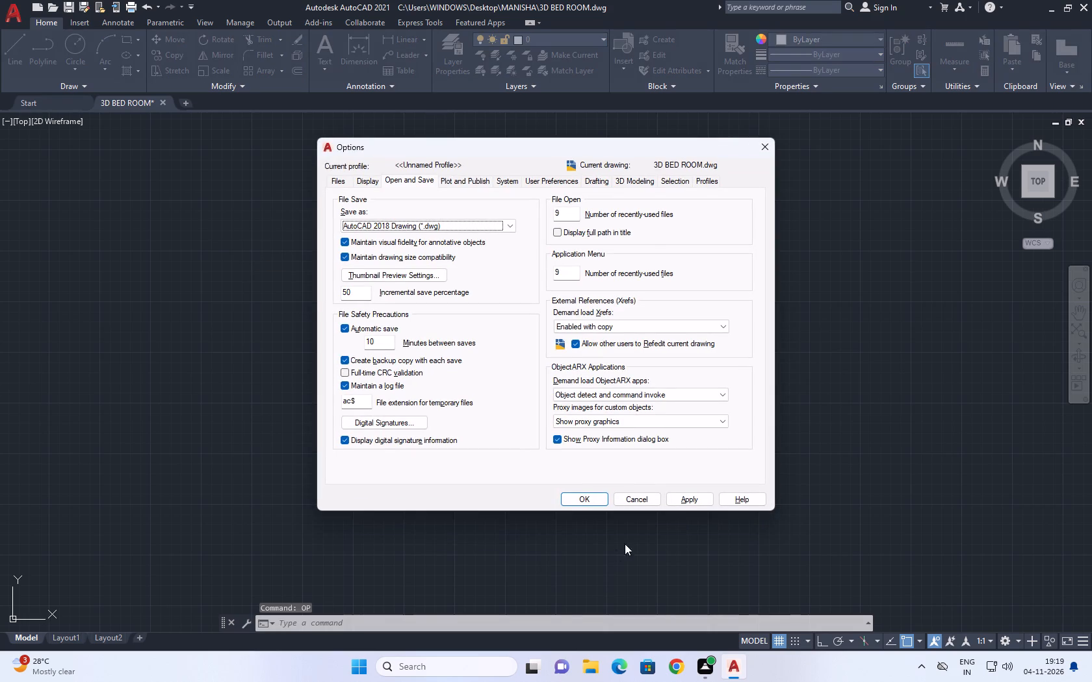
left_click(685, 490)
left_click(680, 495)
left_click(574, 503)
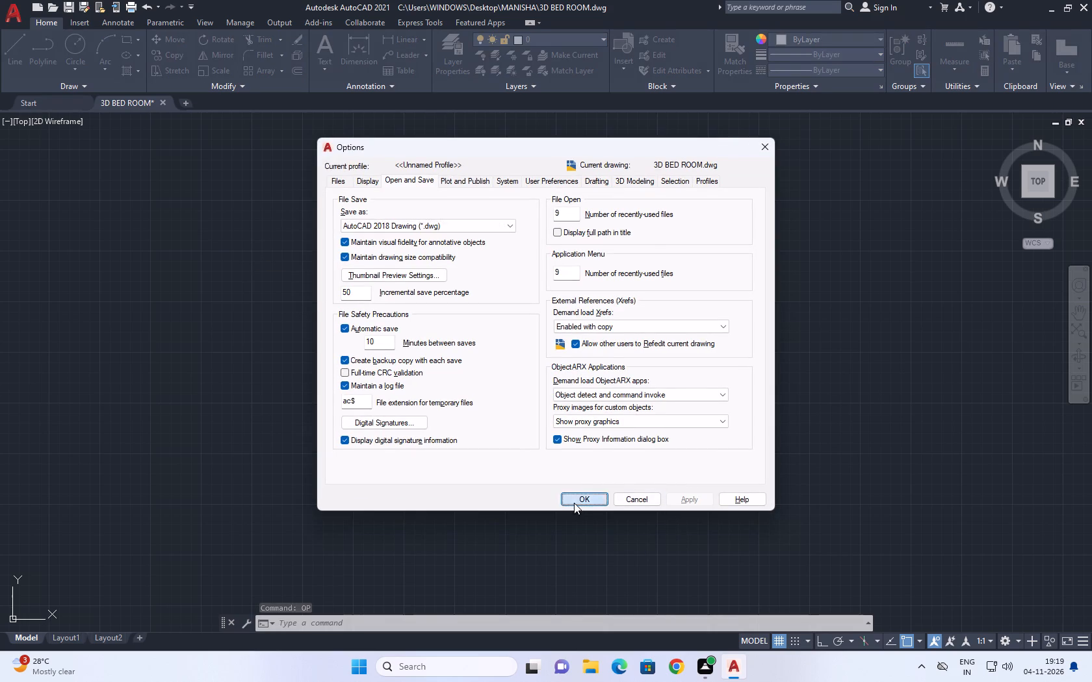
middle_click_drag(575, 409, 543, 459)
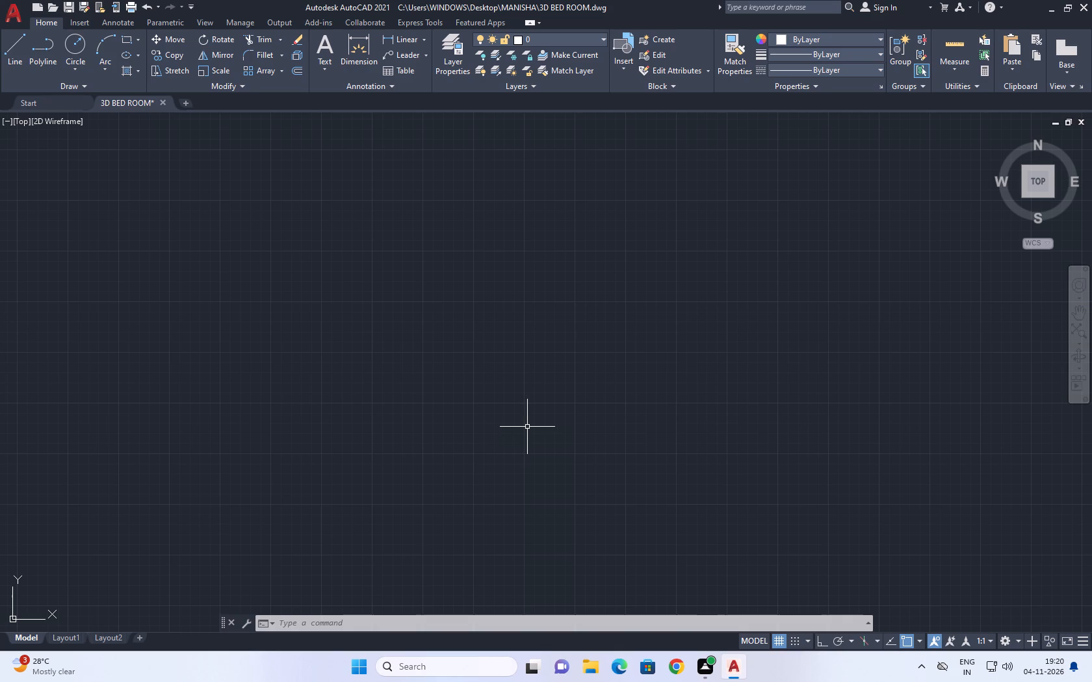
Turn on isometric drafting with the left isoplane.
middle_click_drag(502, 356, 462, 406)
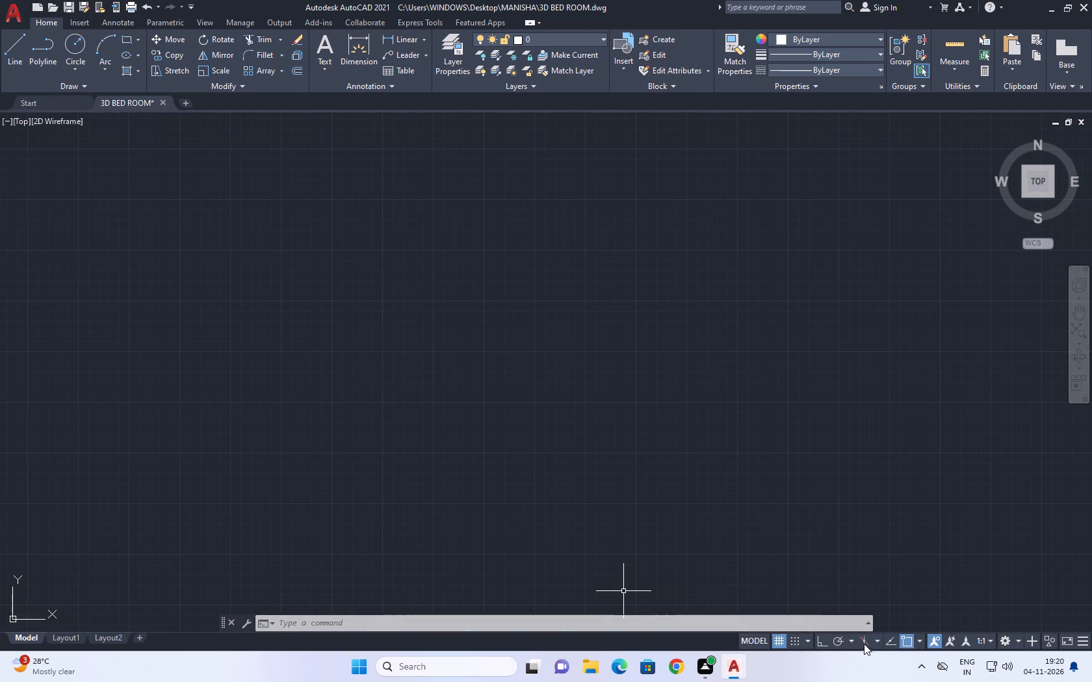
left_click(864, 641)
Configure the drawing units to decimal length with a precision of 0.
key("u")
key("n")
key("space")
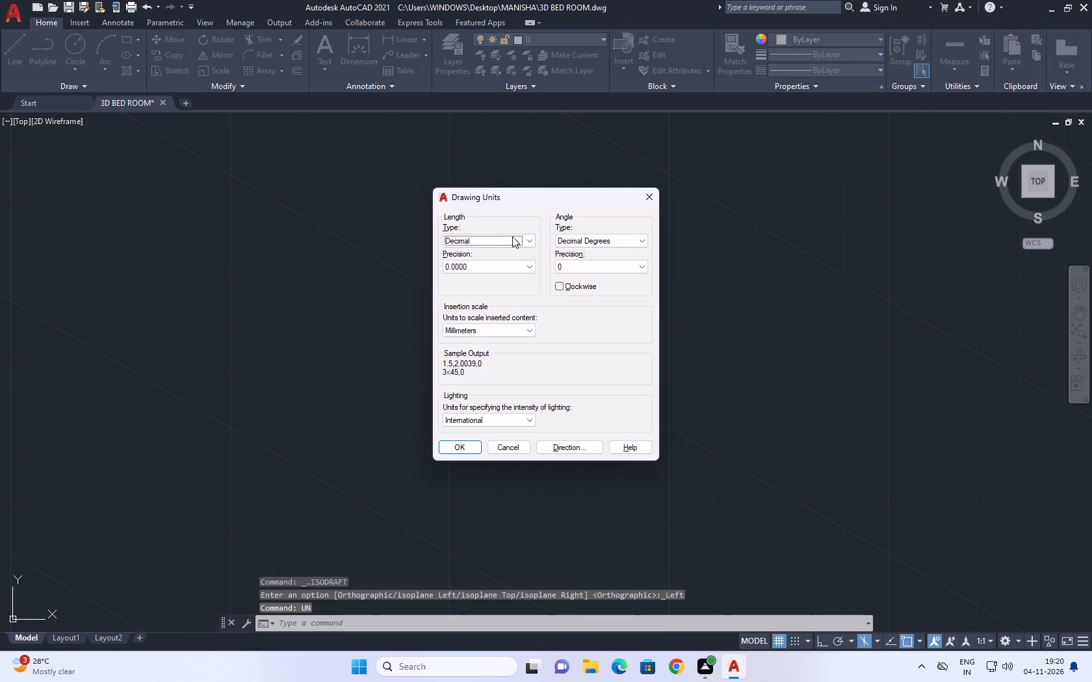
left_click(508, 241)
left_click(496, 267)
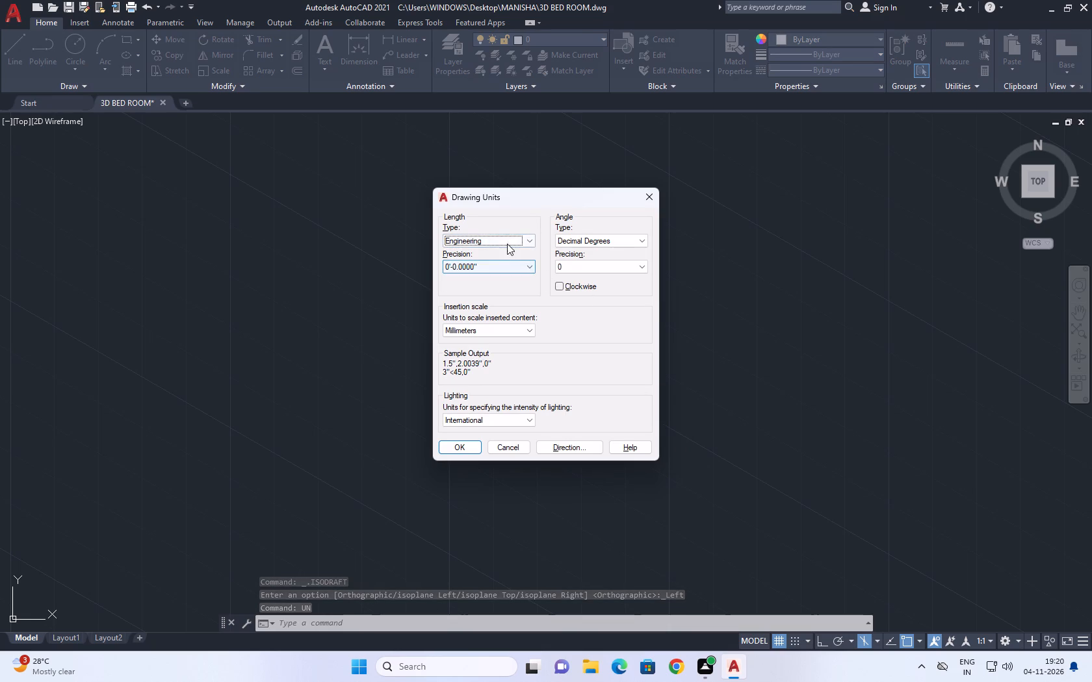
left_click(508, 242)
left_click(490, 261)
left_click(485, 260)
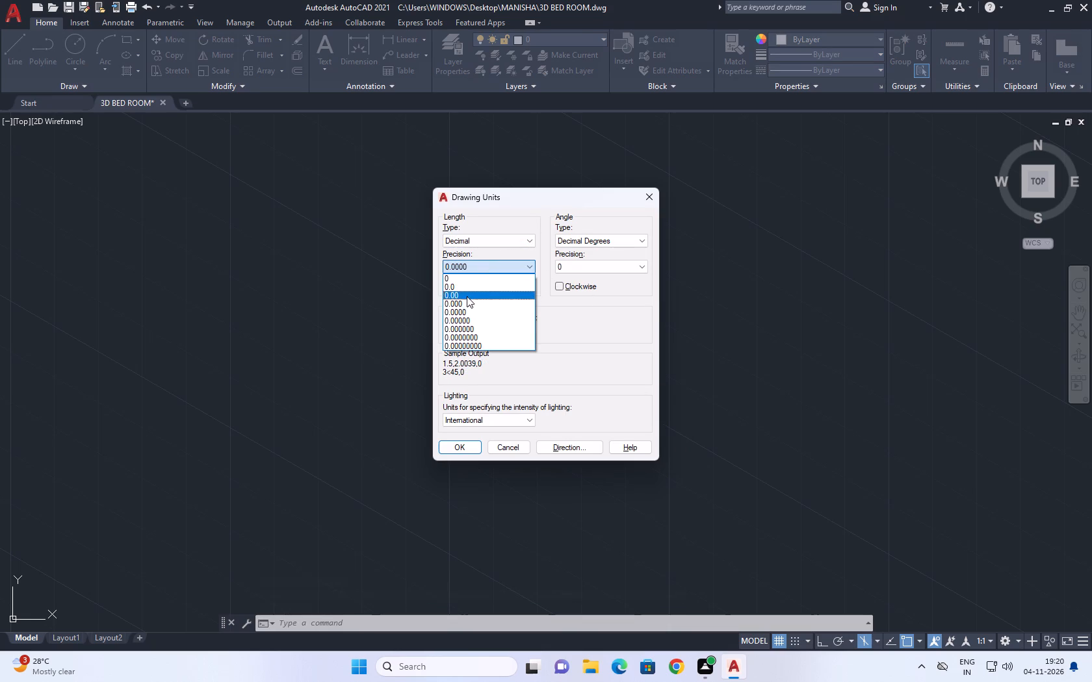
left_click(474, 284)
left_click(478, 270)
left_click(468, 274)
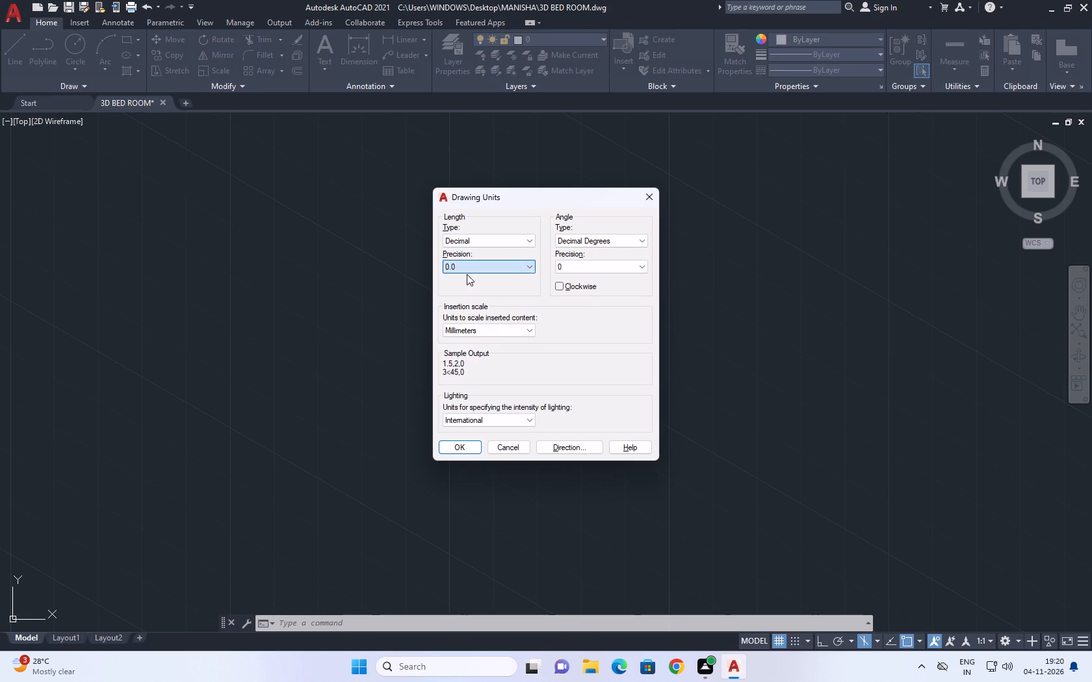
left_click(459, 436)
left_click(458, 445)
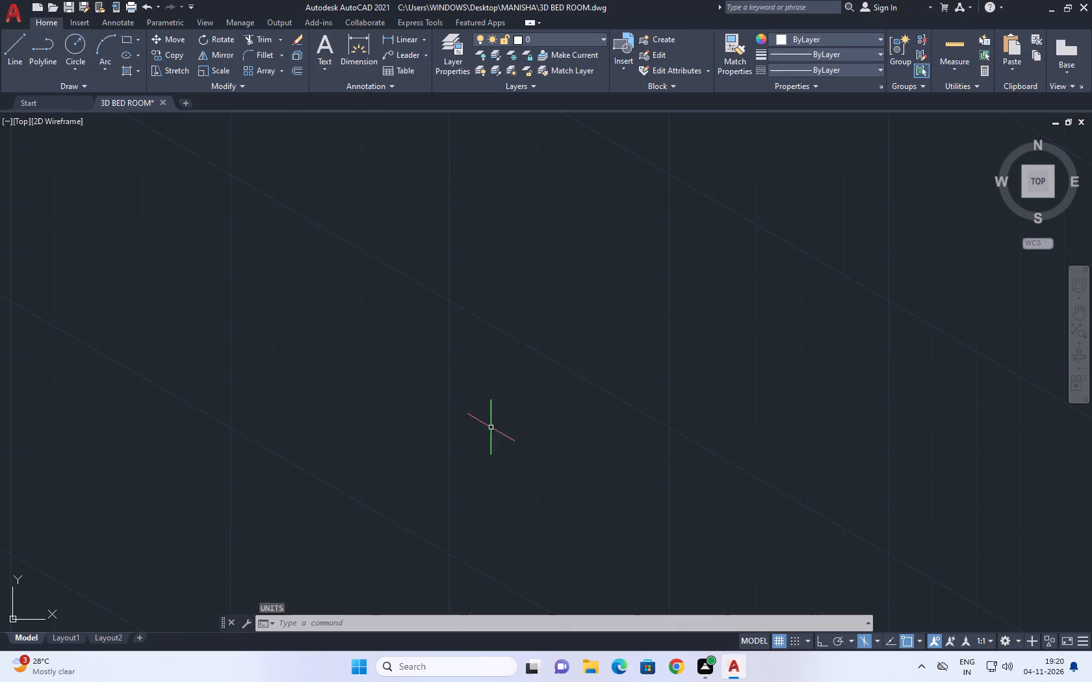
Set the linear precision of the ISO-25 dimension style to 0 and make that style current.
type("D")
key("space")
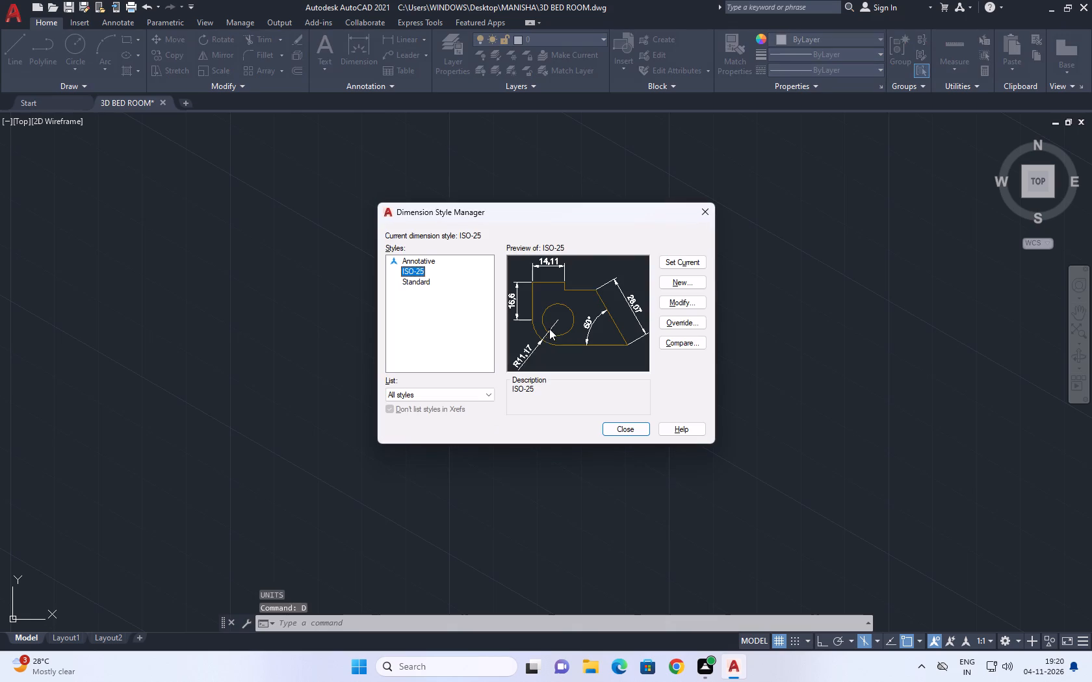
left_click(688, 301)
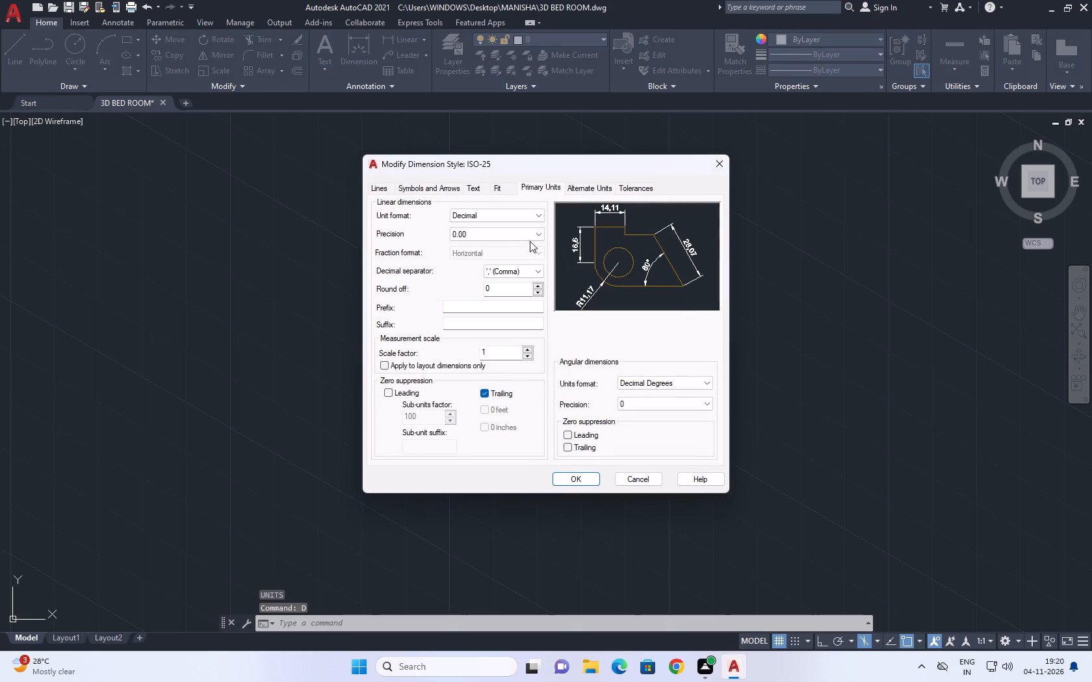
left_click(467, 217)
left_click(473, 236)
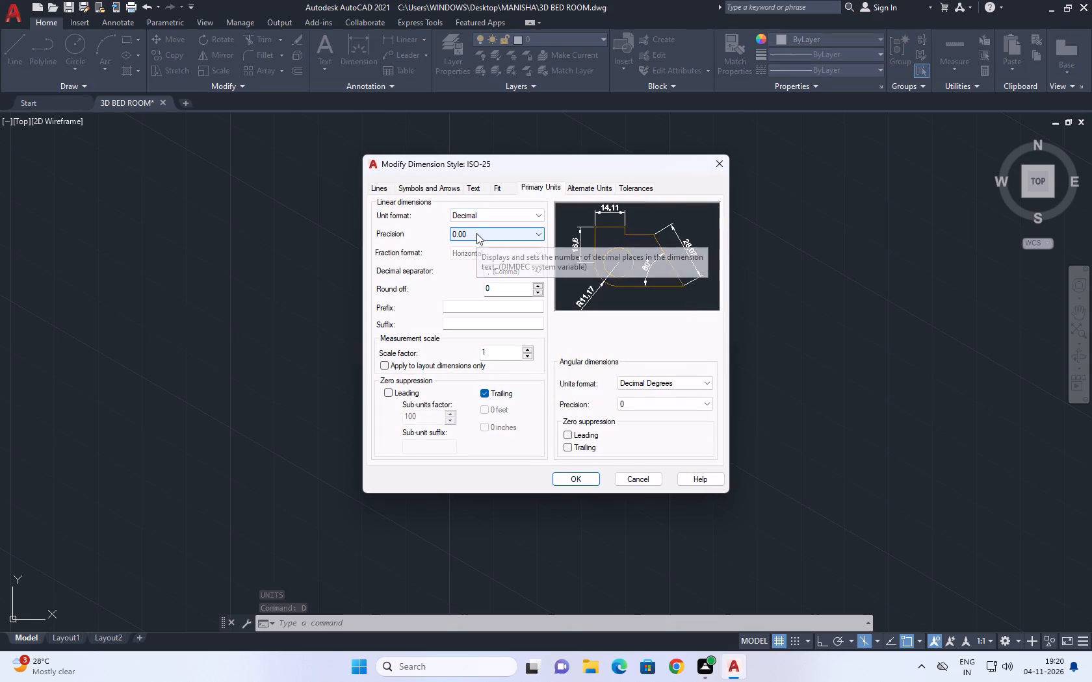
left_click(476, 233)
left_click(469, 243)
left_click(589, 477)
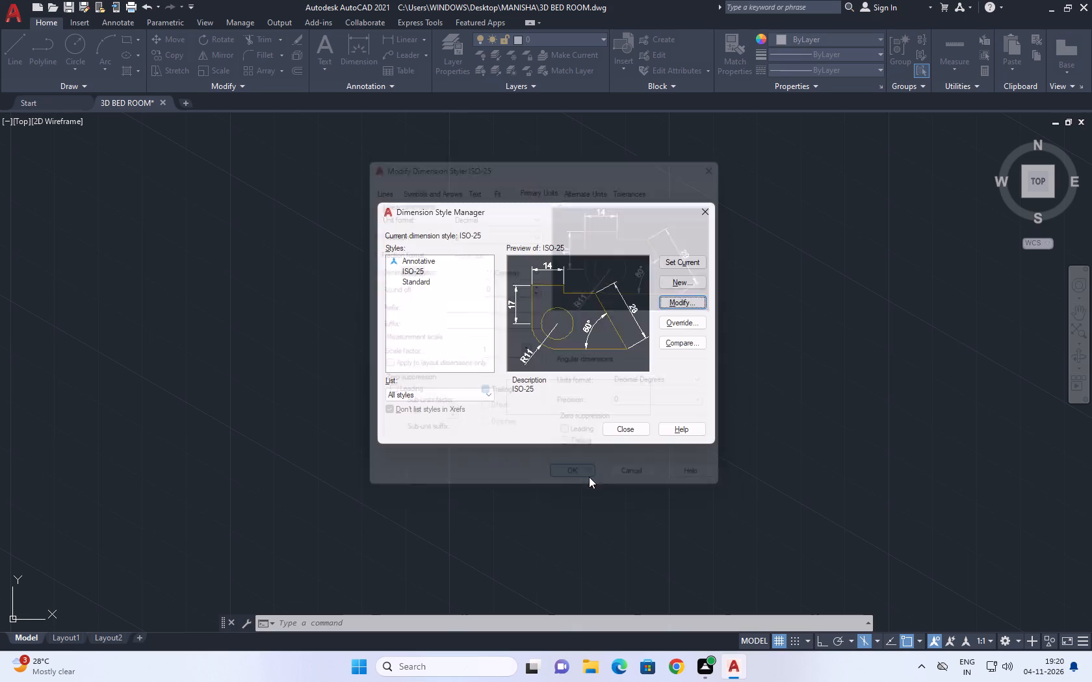
left_click(689, 263)
left_click(701, 215)
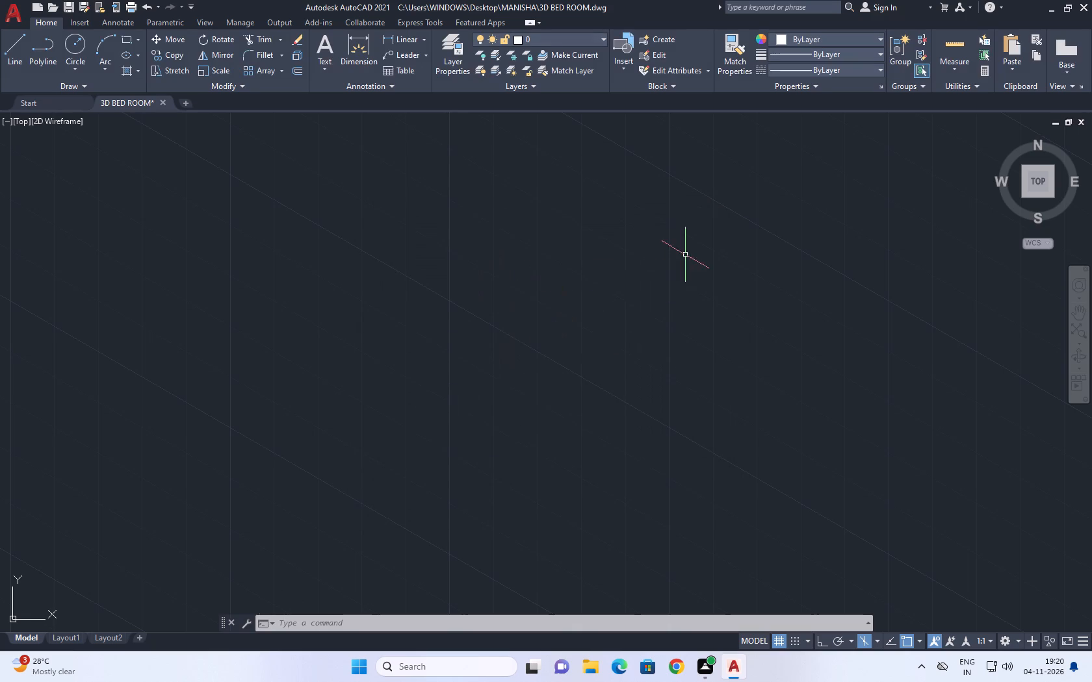
Turn on Ortho mode and try to draw a vertical line with a length of 3.60.
middle_click_drag(574, 327, 584, 429)
scroll(584, 429, "down", 1)
key("l")
key("space")
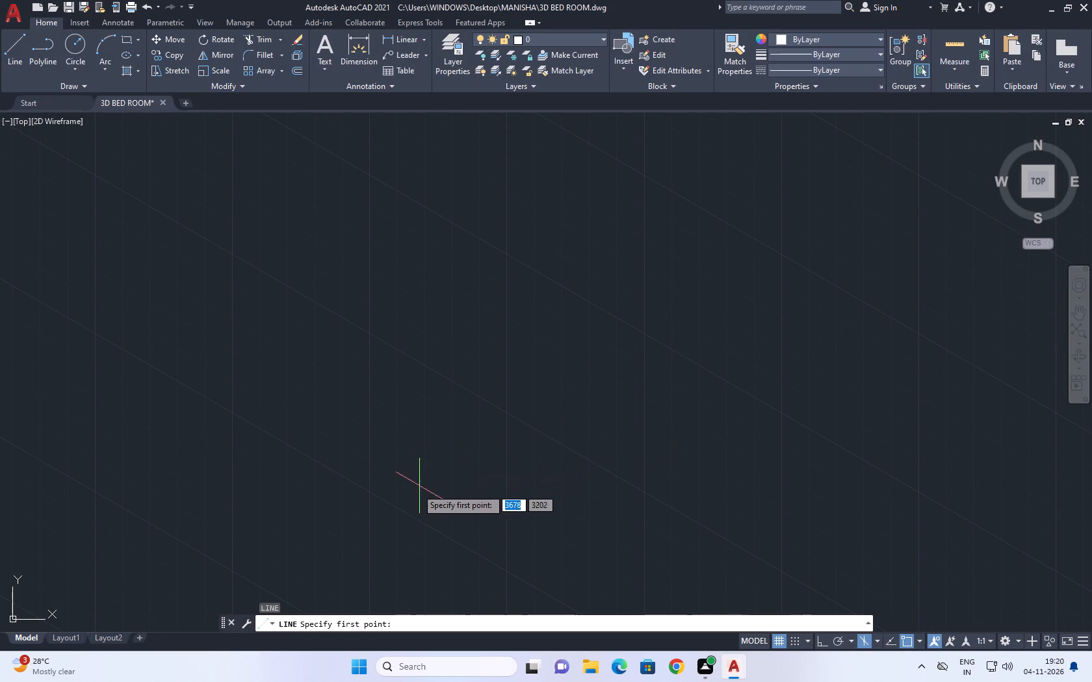
left_click(406, 508)
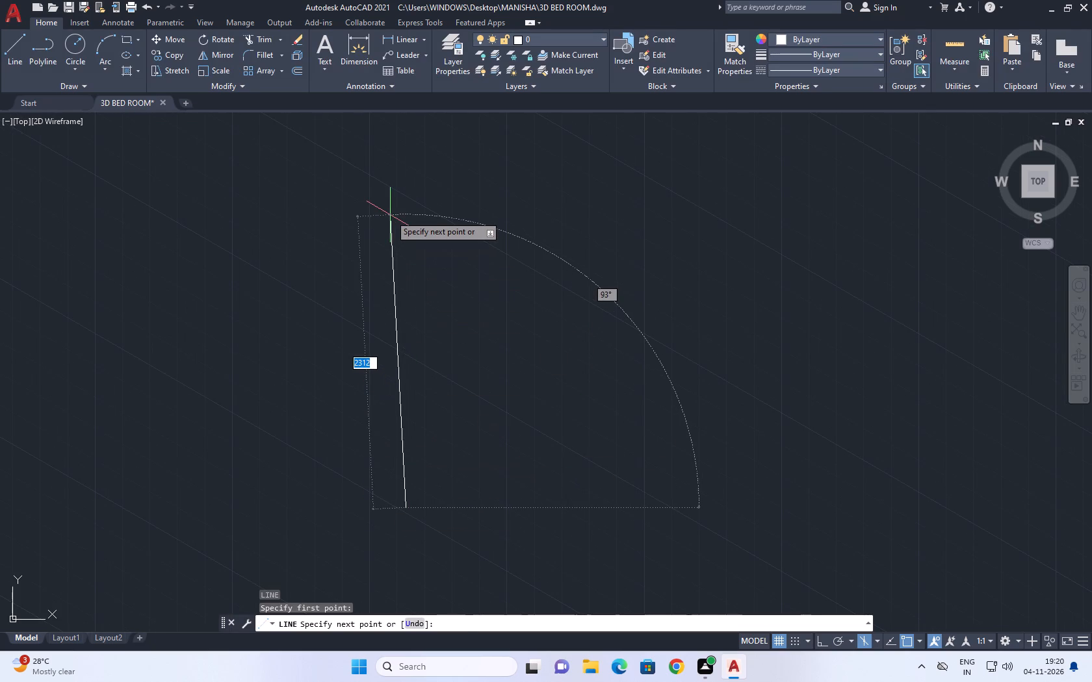
key("F8")
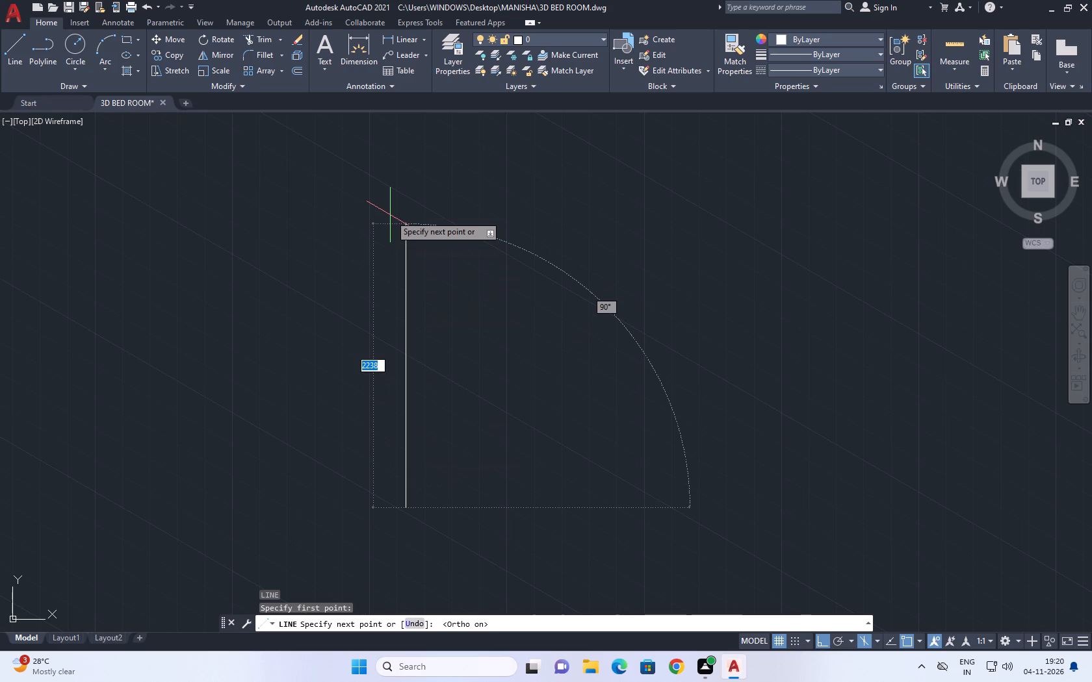
type("3.60")
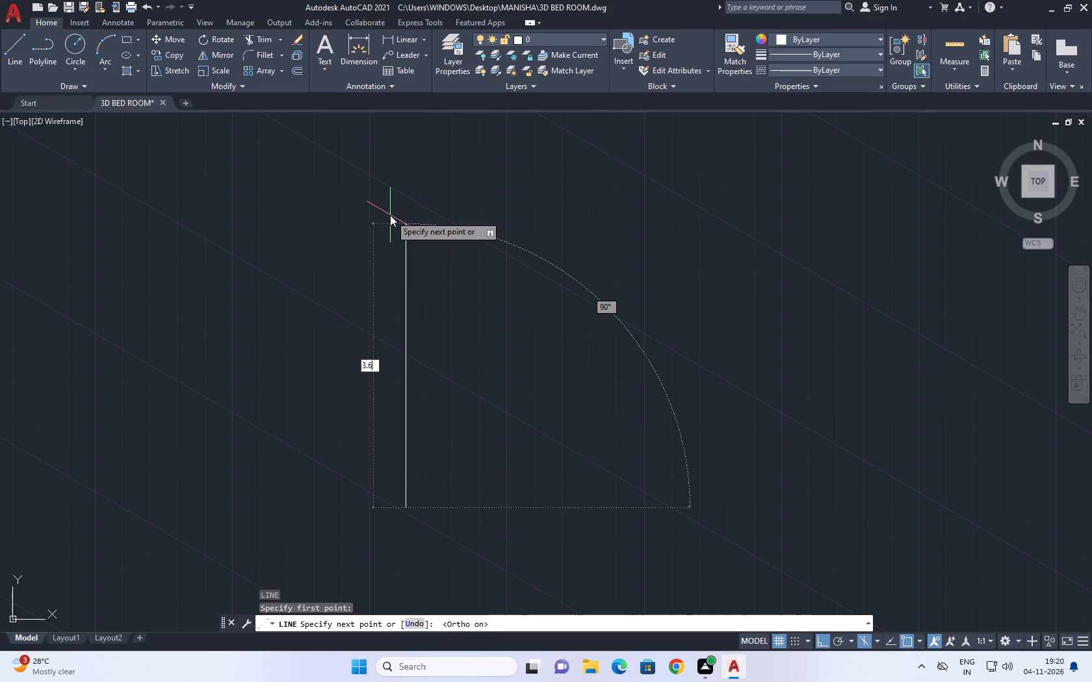
key("Escape")
key("Escape")
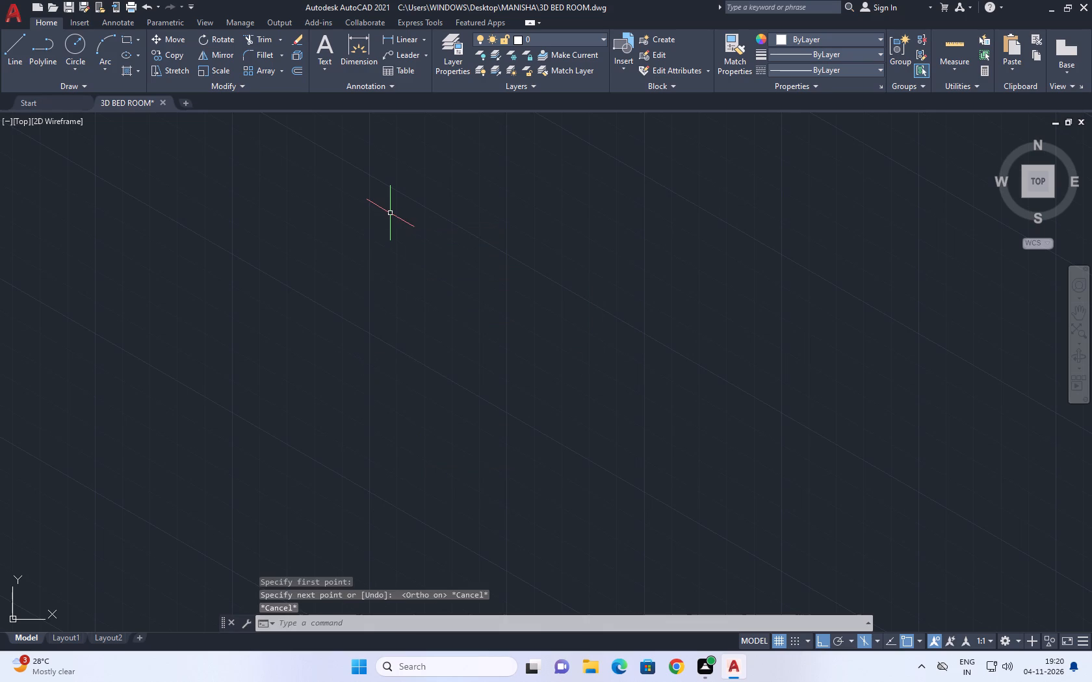
Set the drawing's insertion scale units to Meters.
type("UN")
key("space")
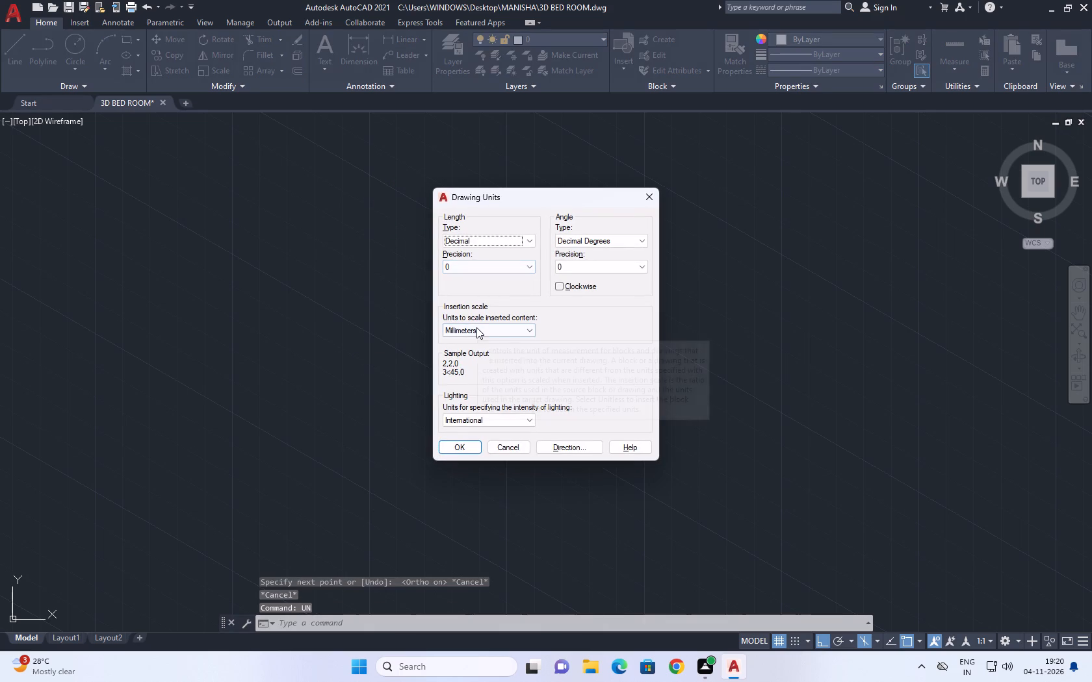
left_click(476, 327)
left_click(468, 377)
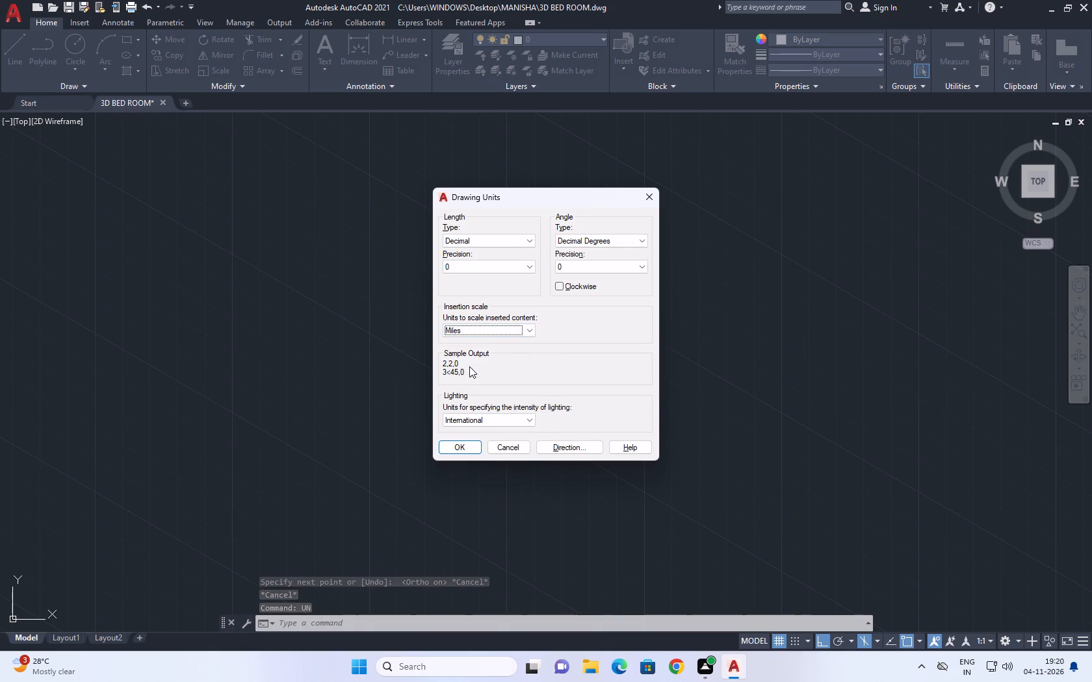
left_click(486, 334)
left_click(467, 401)
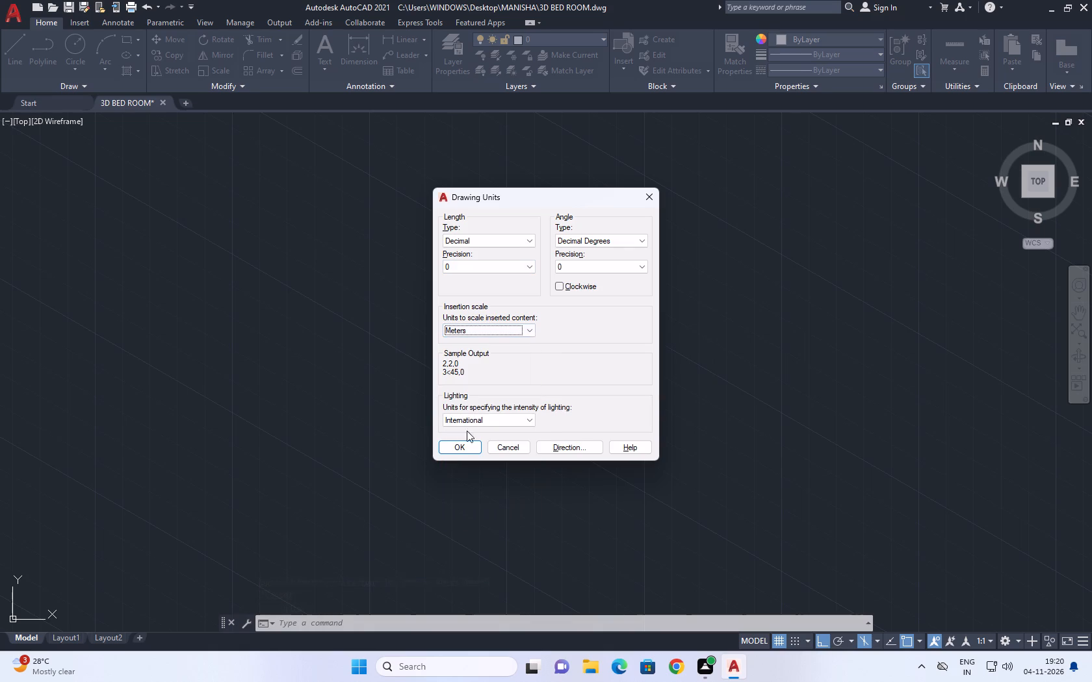
left_click(460, 448)
Check the primary units of the ISO-25 dimension style and set that style current.
middle_click_drag(597, 283, 577, 331)
type("D")
key("space")
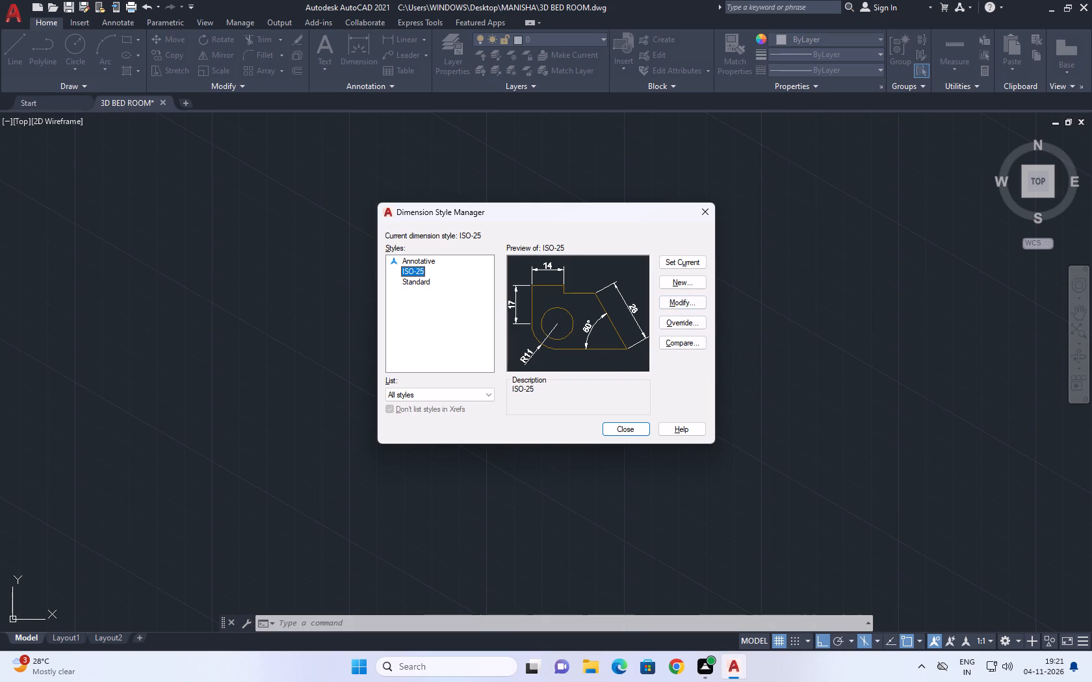
left_click(700, 258)
left_click(690, 303)
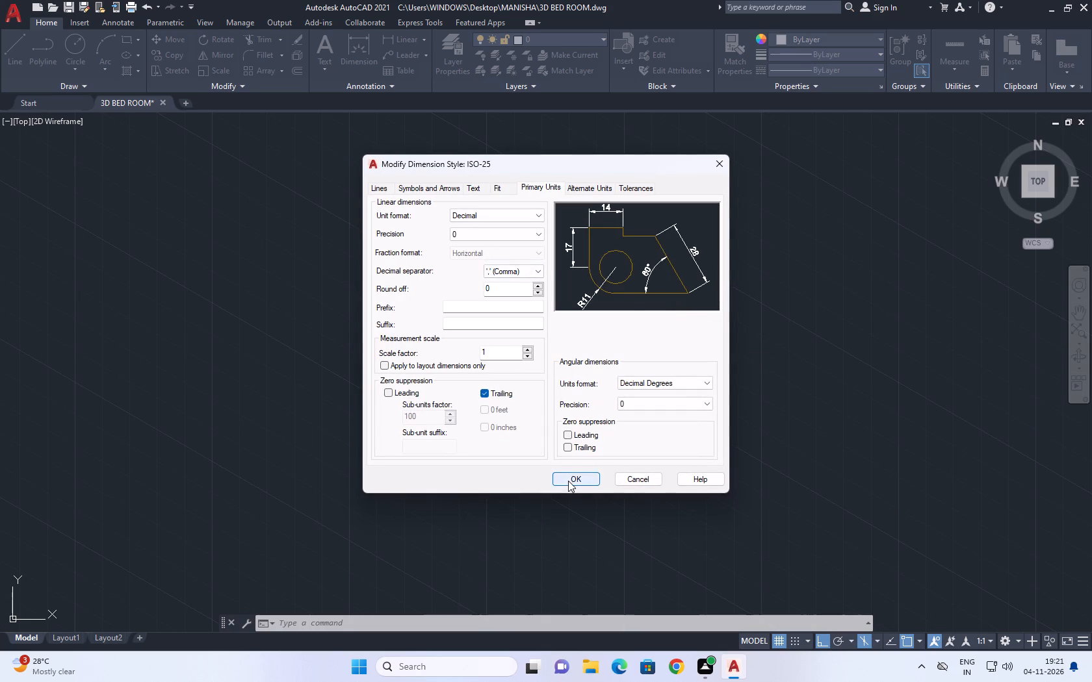
left_click(568, 481)
left_click(701, 264)
left_click(709, 223)
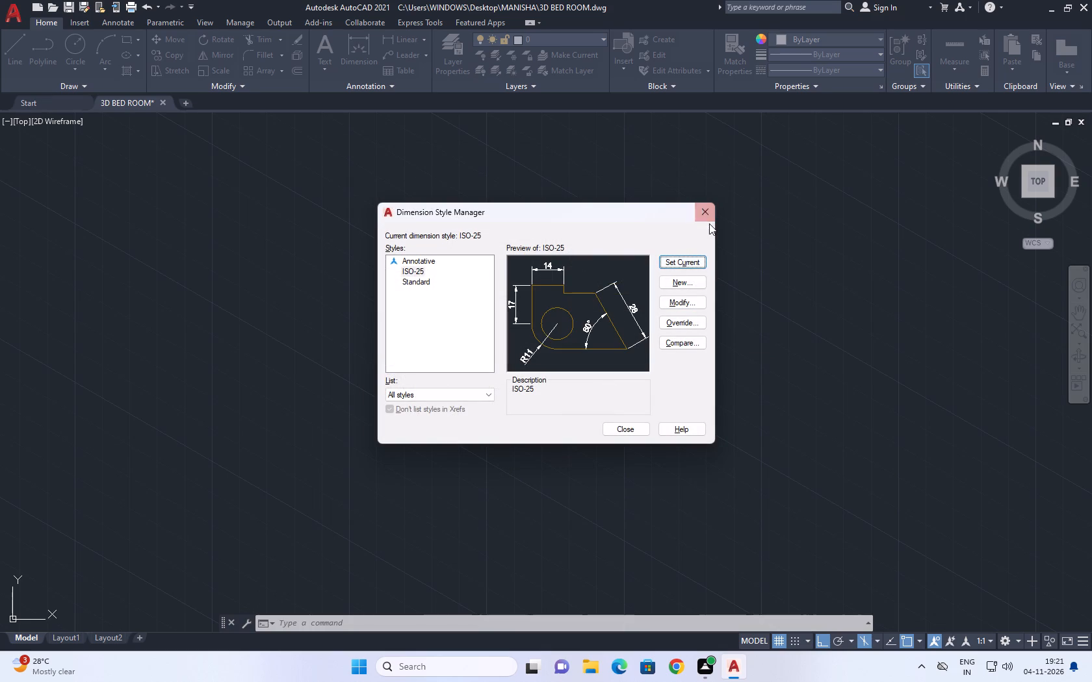
left_click(708, 210)
Draw a 4.20 line sloping down to the right at 330° on the left isoplane.
middle_click_drag(644, 240, 604, 310)
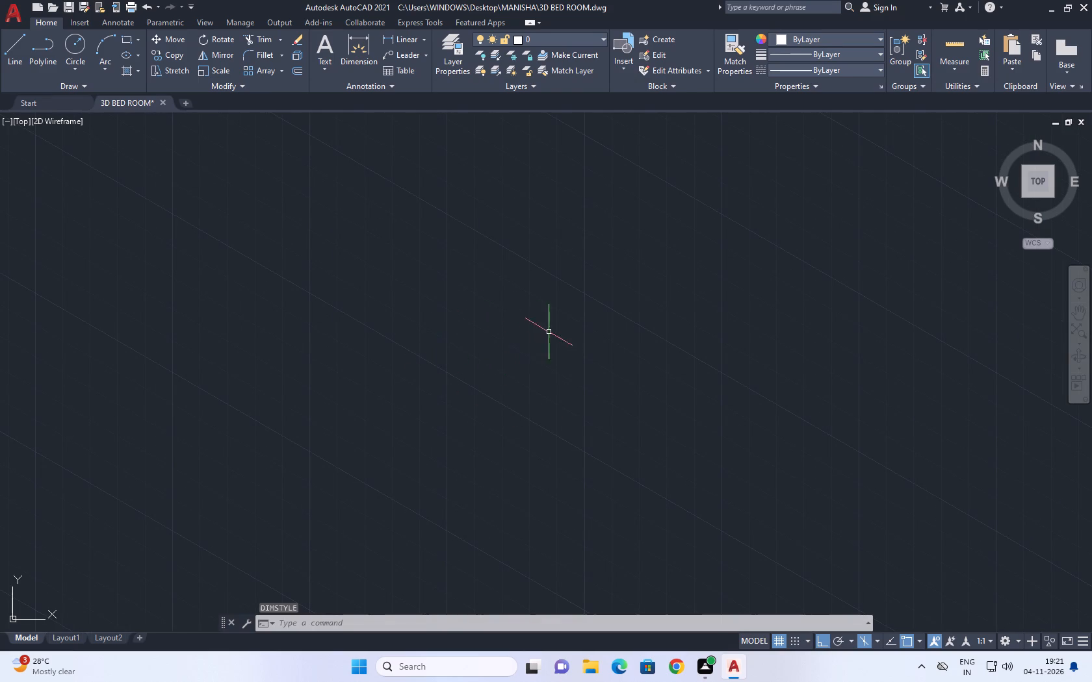
middle_click_drag(549, 332, 502, 357)
type("L")
key("space")
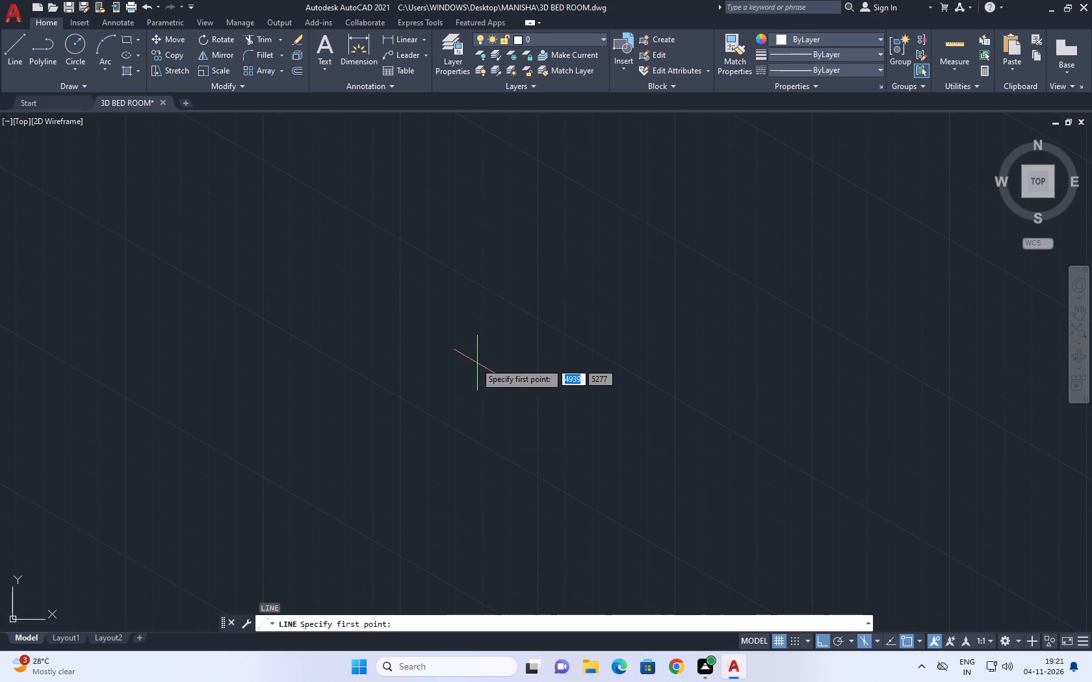
left_click_drag(439, 353, 435, 346)
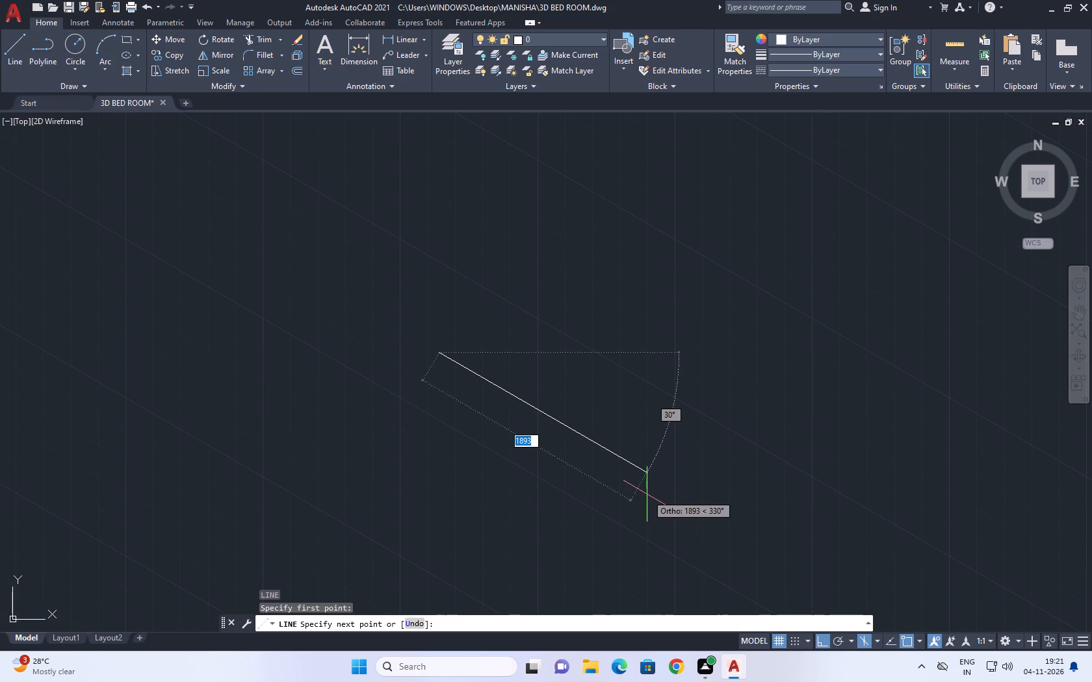
key("4")
type(".2")
key("0")
key("Return")
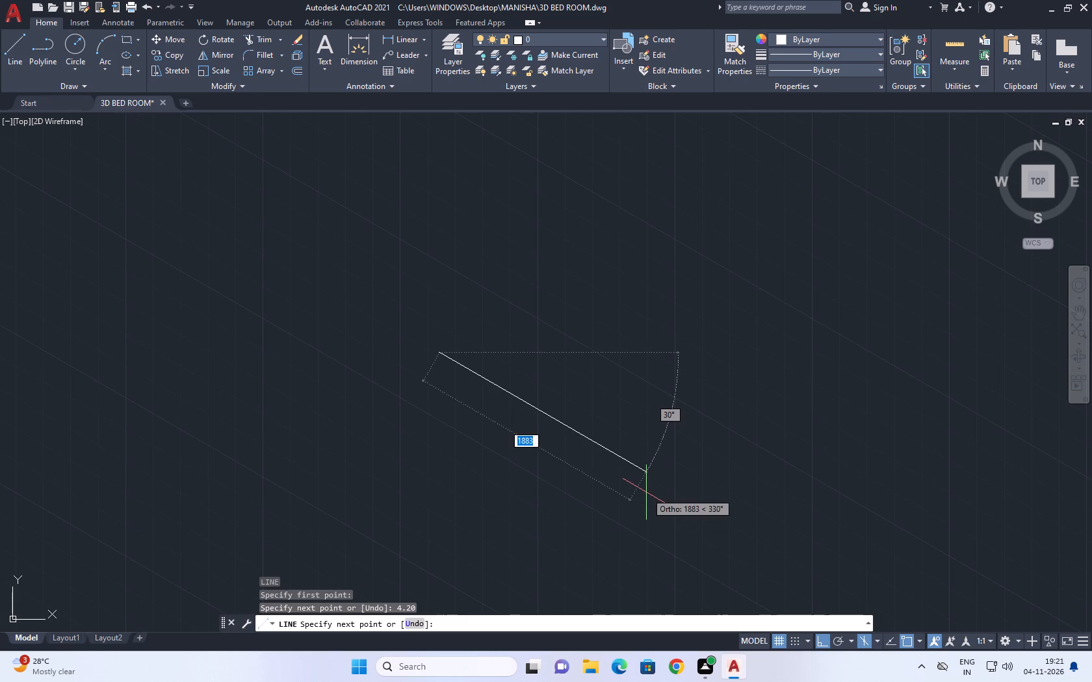
scroll(432, 361, "up", 6)
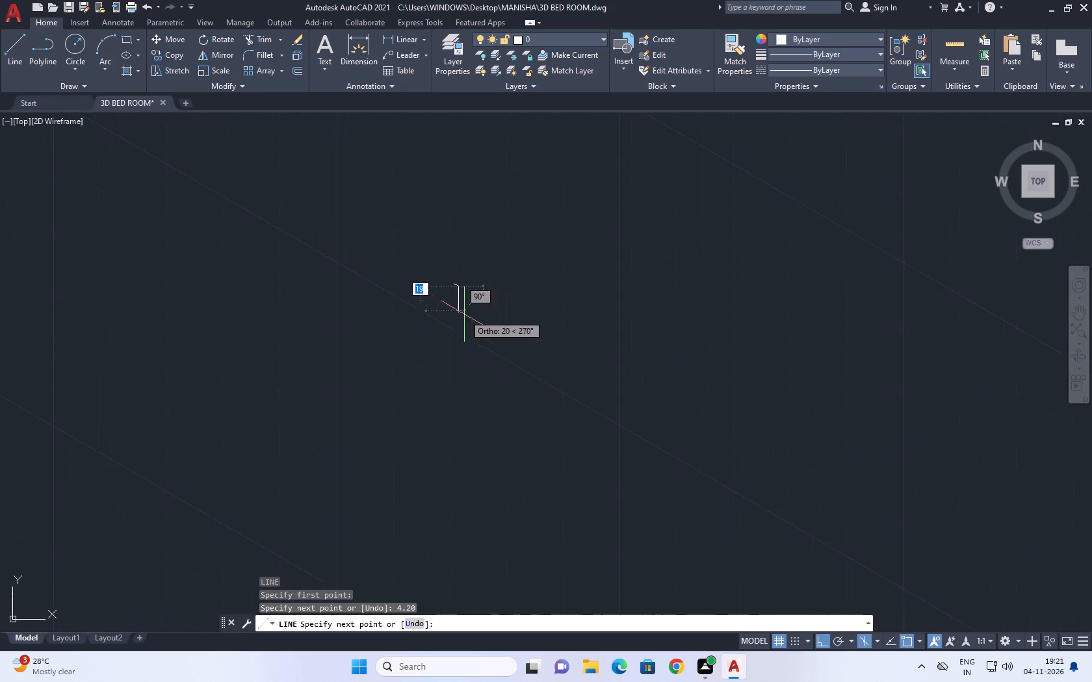
scroll(464, 312, "up", 1)
middle_click_drag(430, 251, 601, 597)
middle_click_drag(629, 561, 606, 359)
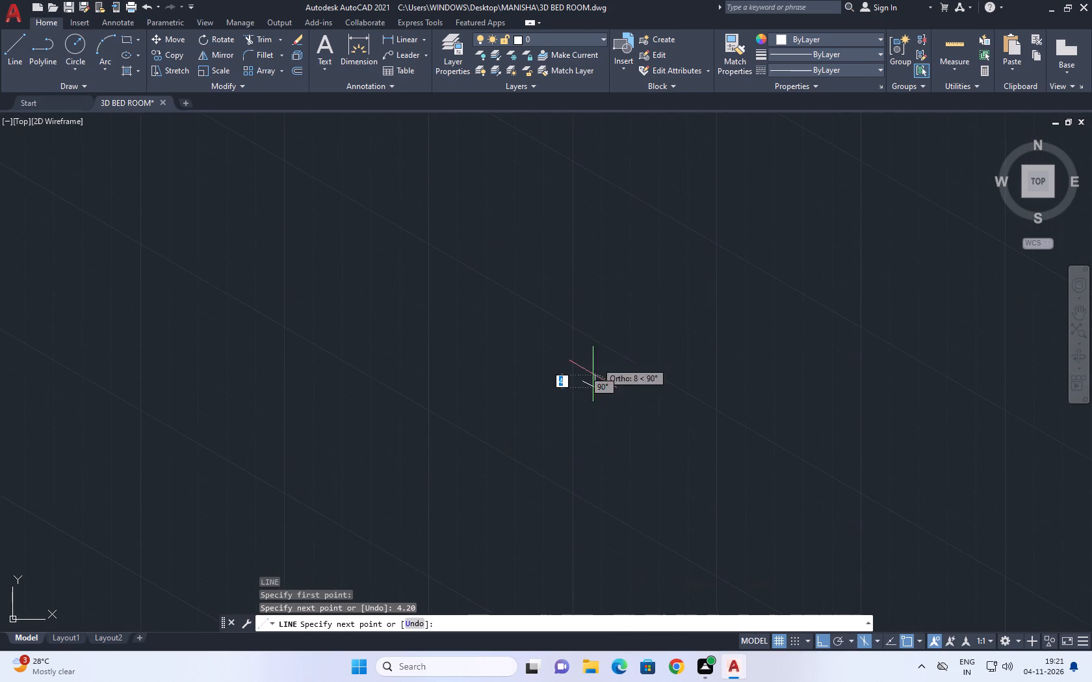
scroll(588, 398, "up", 3)
scroll(609, 311, "up", 1)
middle_click_drag(609, 308, 666, 440)
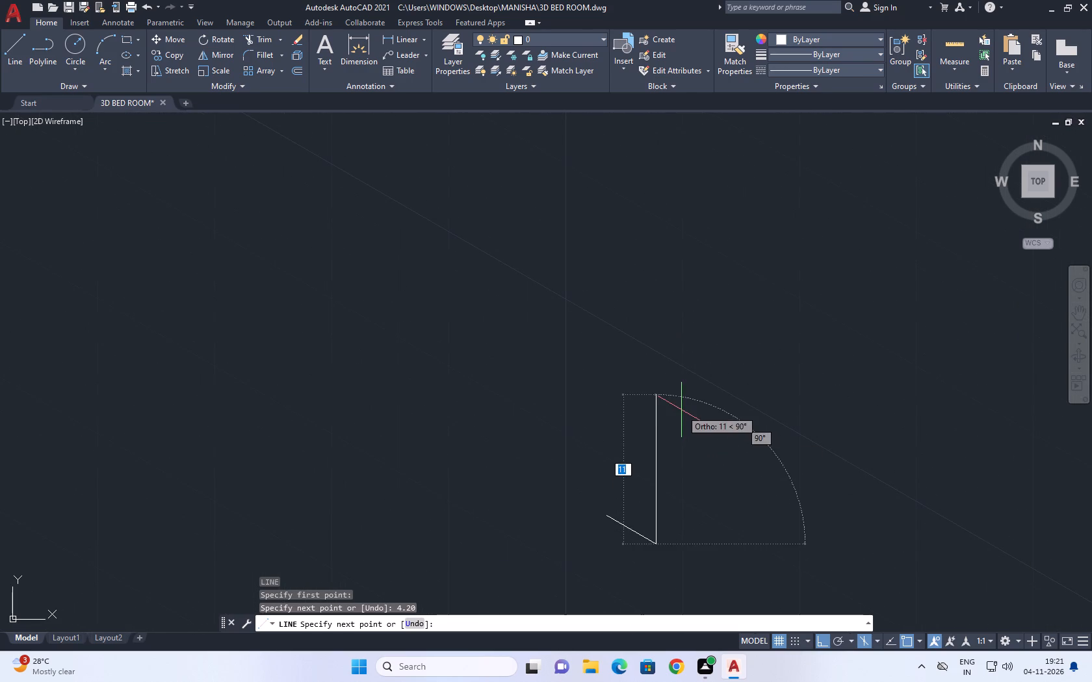
key("Escape")
Draw a 3.60 vertical line upward from the upper-left end of the sloping line.
key("space")
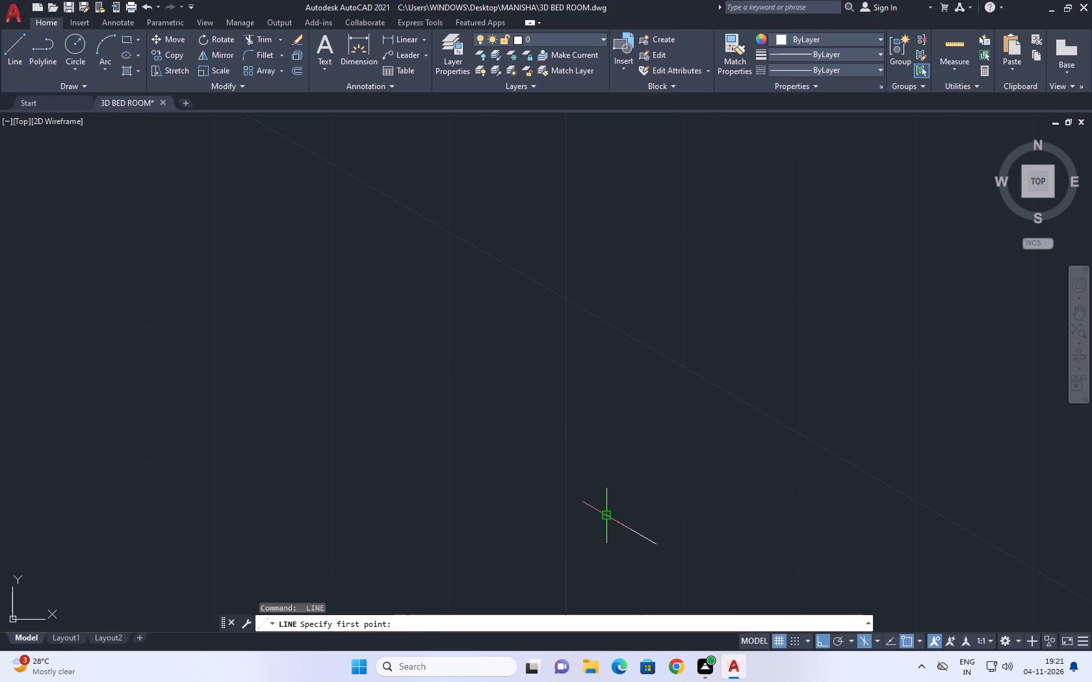
left_click(608, 515)
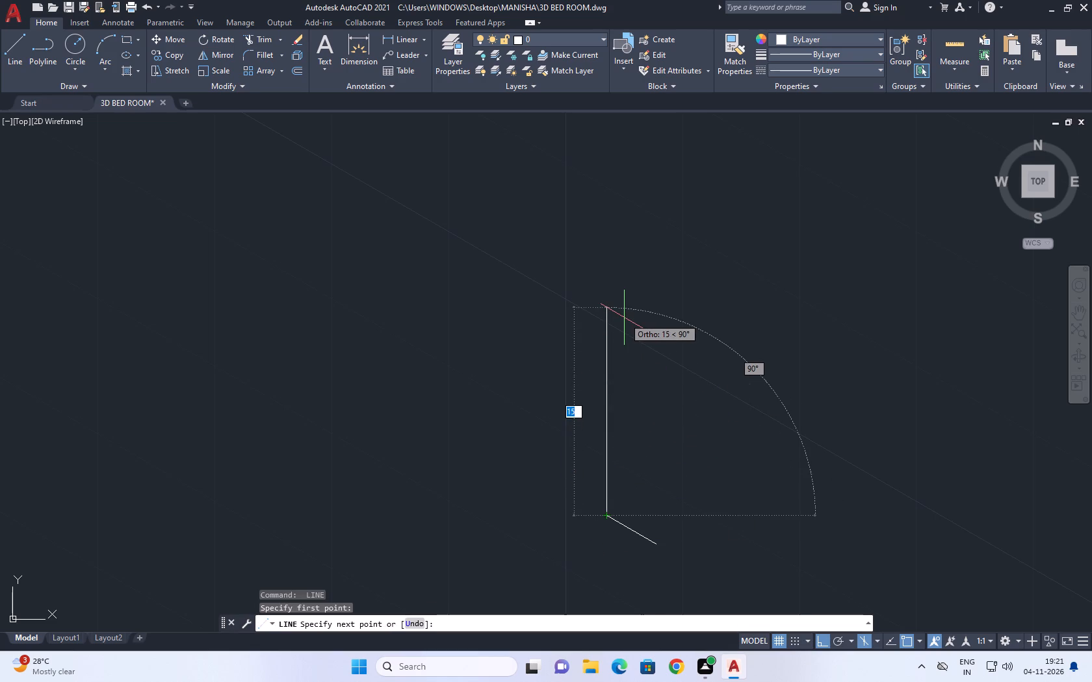
type("3.60")
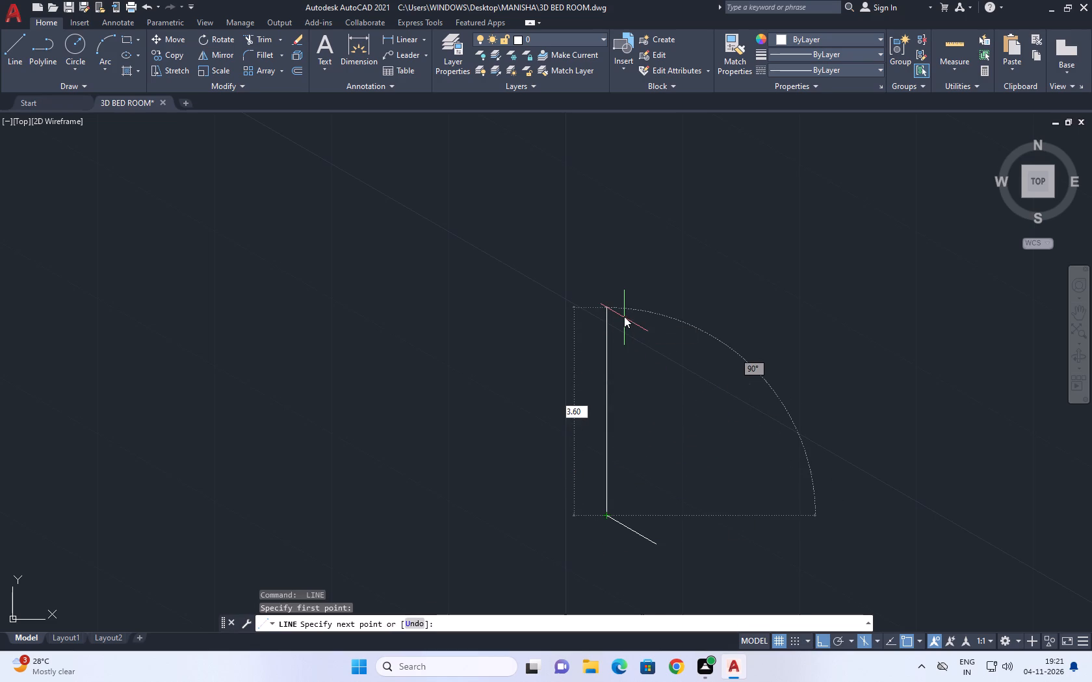
key("Return")
Switch to the top isoplane and continue from the vertical line's upper end with a 4.20 segment at 30°.
scroll(640, 463, "up", 1)
middle_click_drag(649, 457, 633, 414)
middle_click_drag(612, 476, 533, 261)
scroll(492, 231, "up", 5)
middle_click_drag(652, 242, 616, 302)
scroll(600, 340, "down", 4)
middle_click_drag(703, 257, 638, 284)
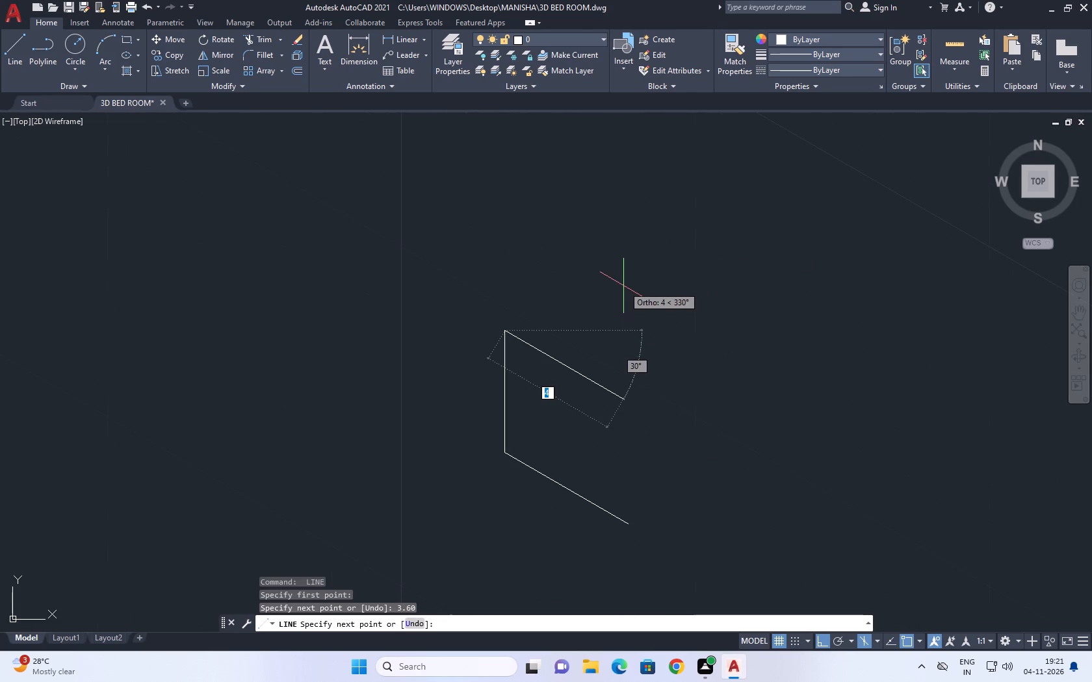
key("F5")
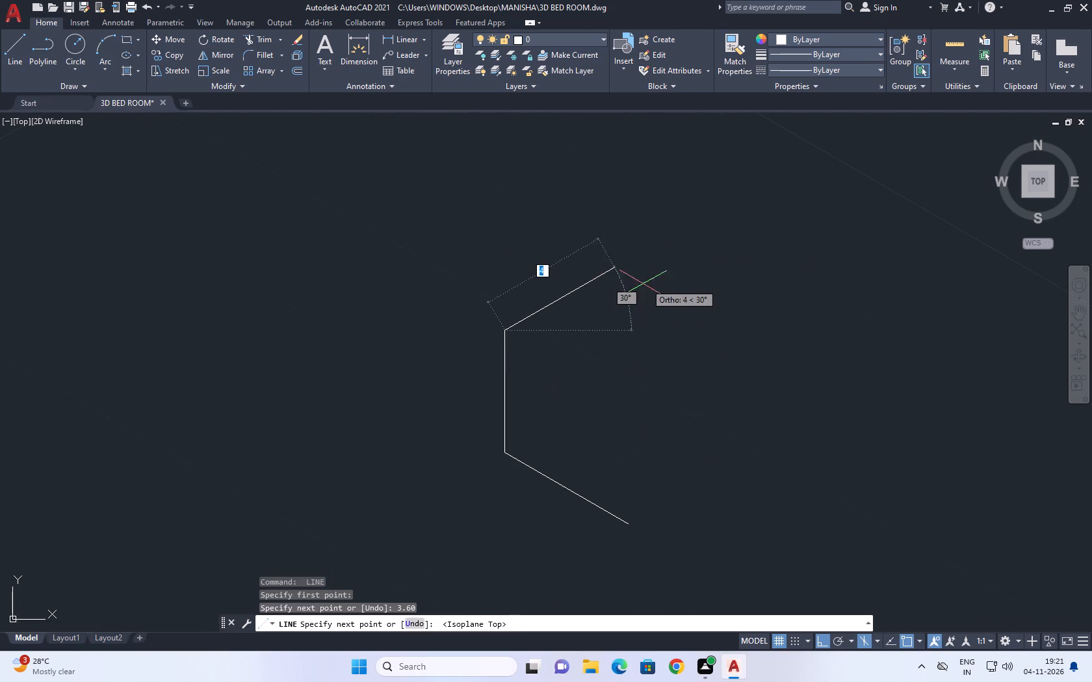
middle_click_drag(671, 273, 629, 305)
key("4")
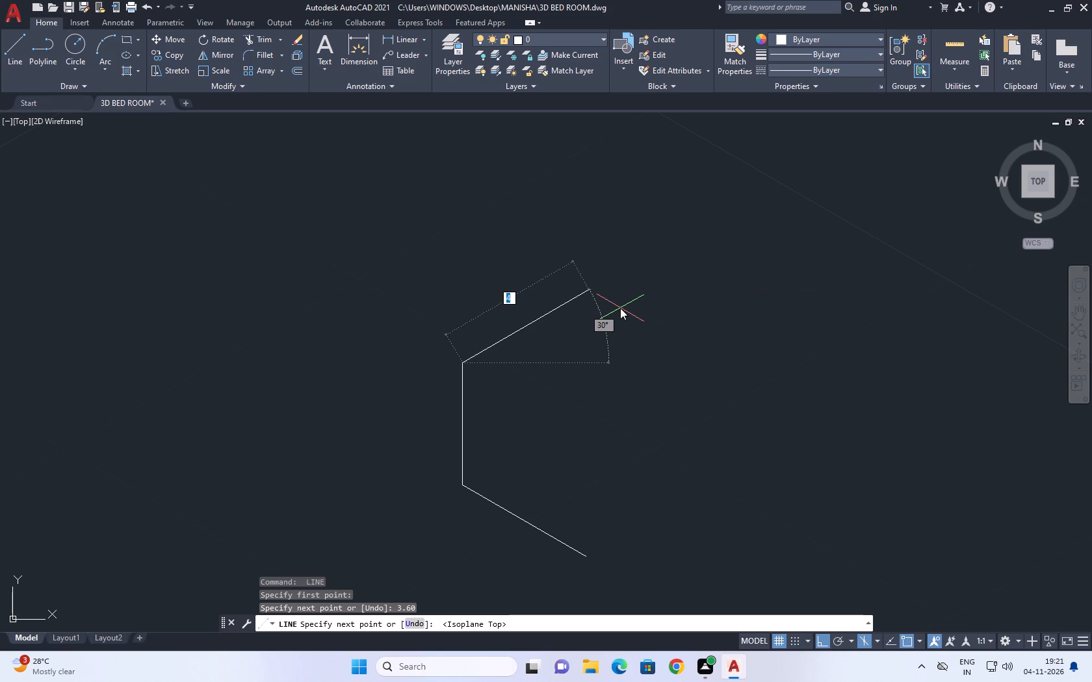
key("period")
key("2")
key("0")
key("Return")
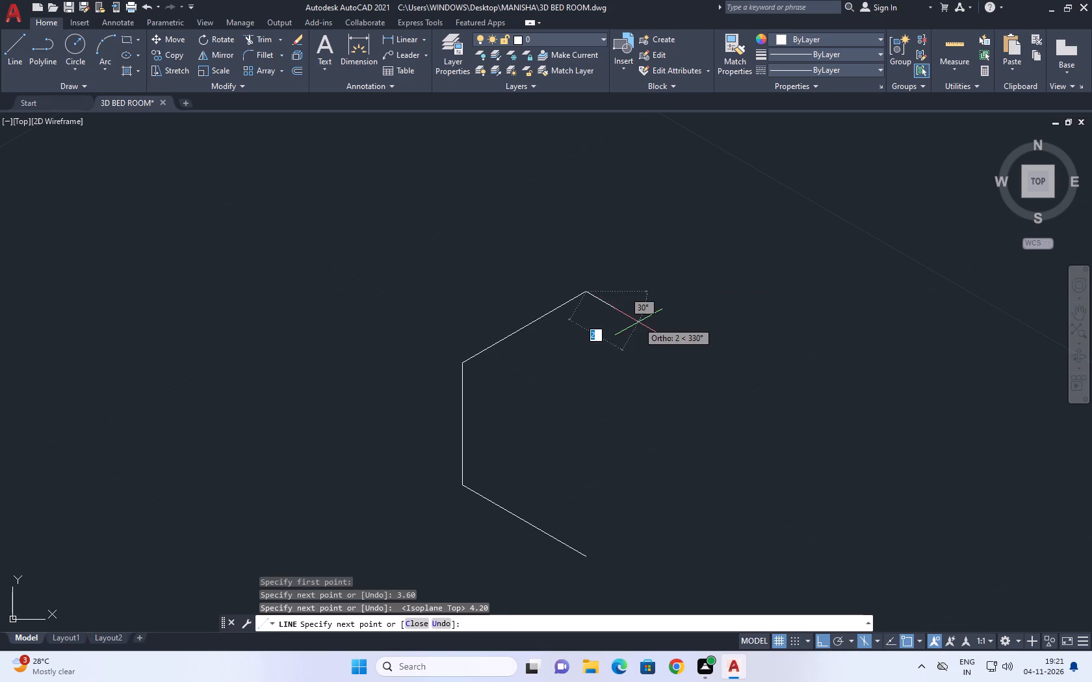
Continue the outline down to the right at 330° with consecutive segments of 2.40, 1.80 and 0.60.
middle_click_drag(617, 325, 494, 269)
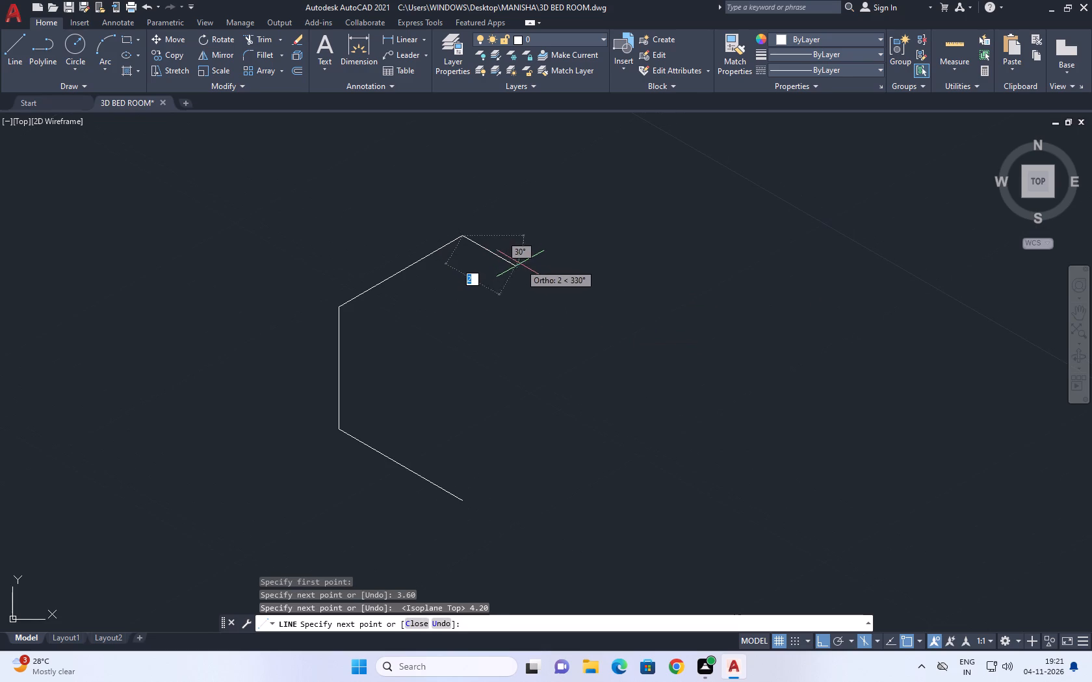
key("2")
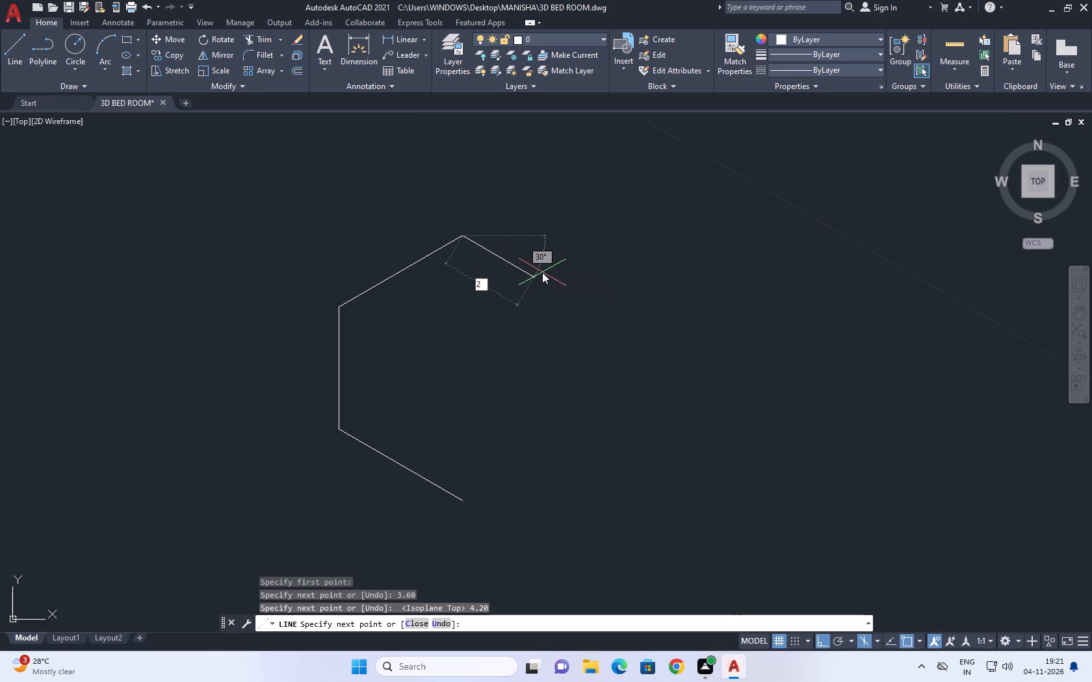
type(".40")
key("Return")
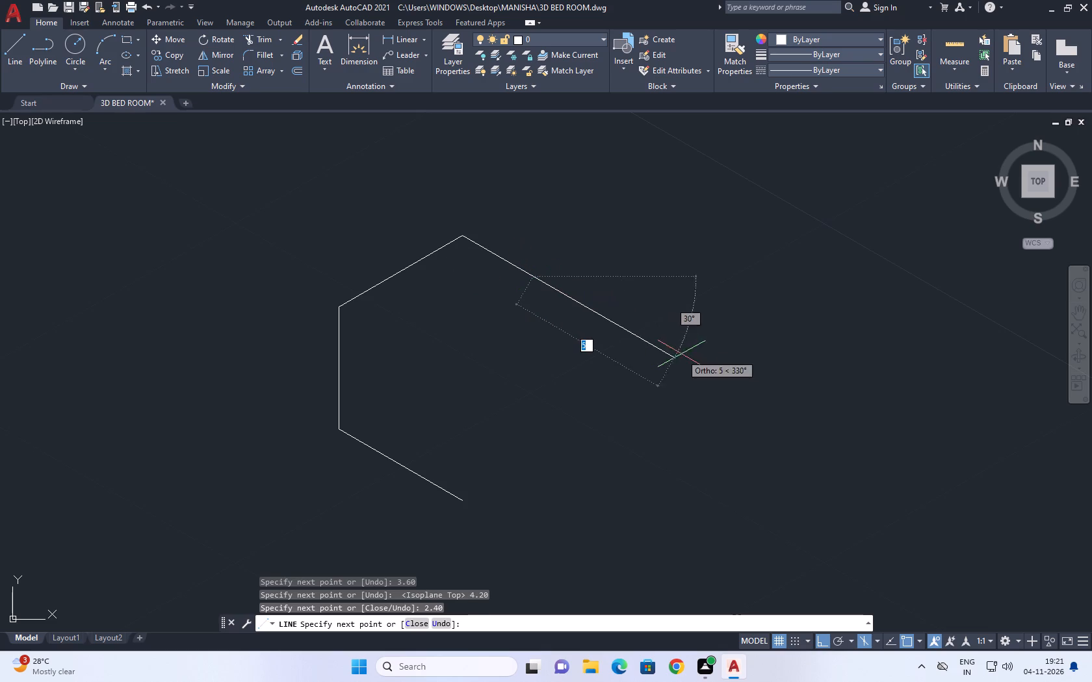
type("1.")
key("8")
key("0")
key("Return")
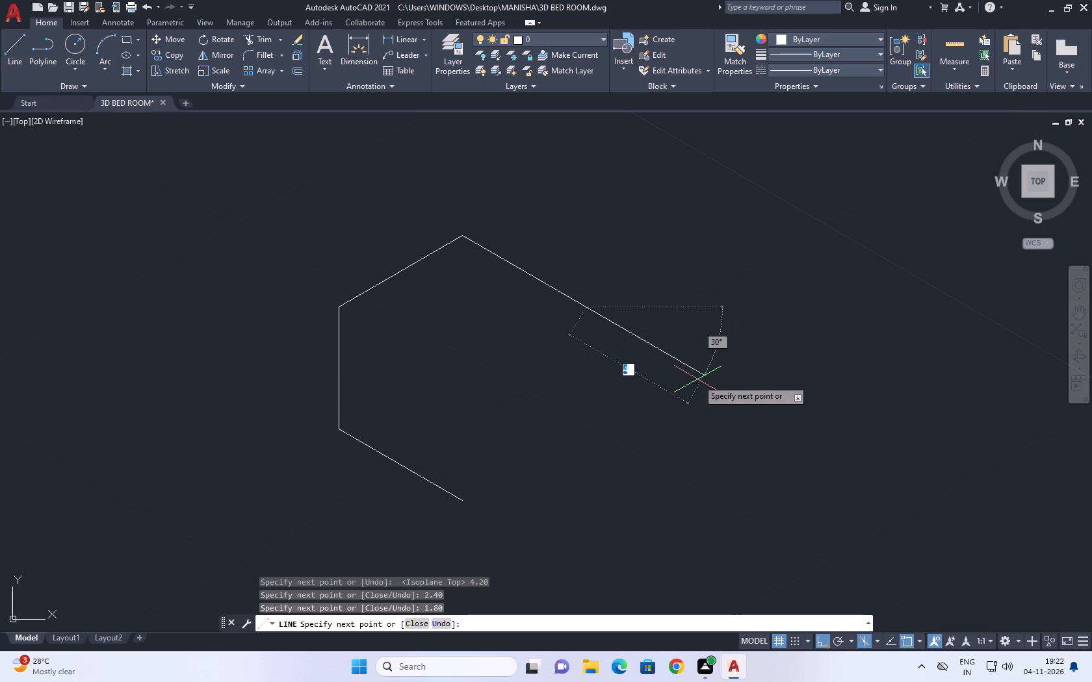
type("0.")
key("6")
key("0")
key("Return")
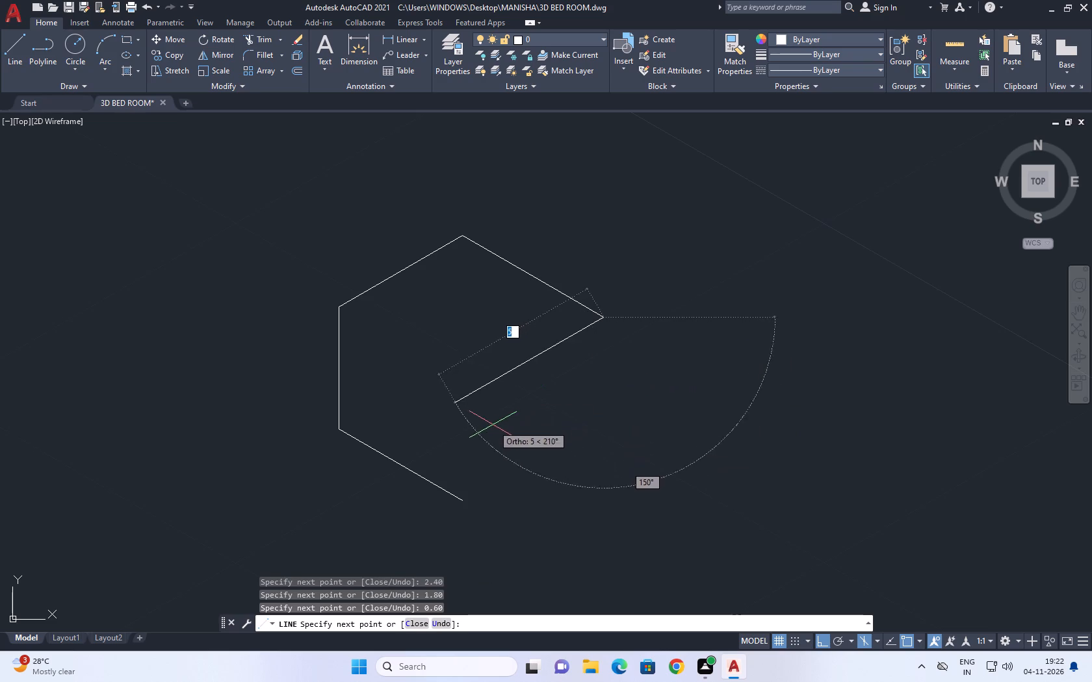
Switch to the right isoplane and continue straight down with a 1.40 segment followed by one about 2 long.
middle_click_drag(486, 413, 578, 393)
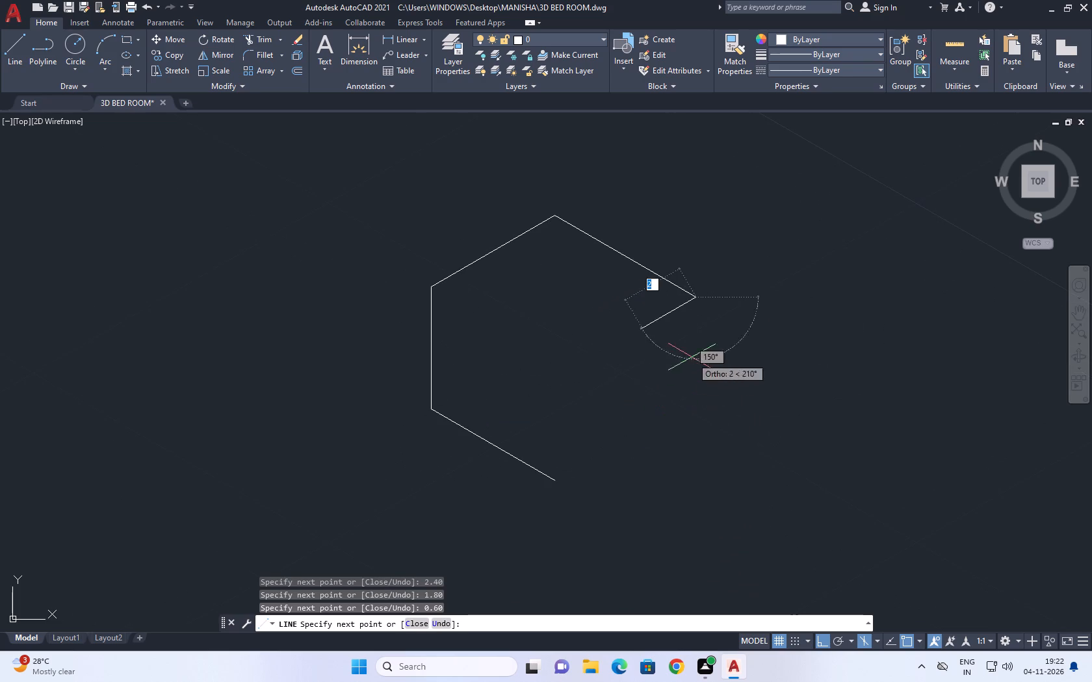
key("F5")
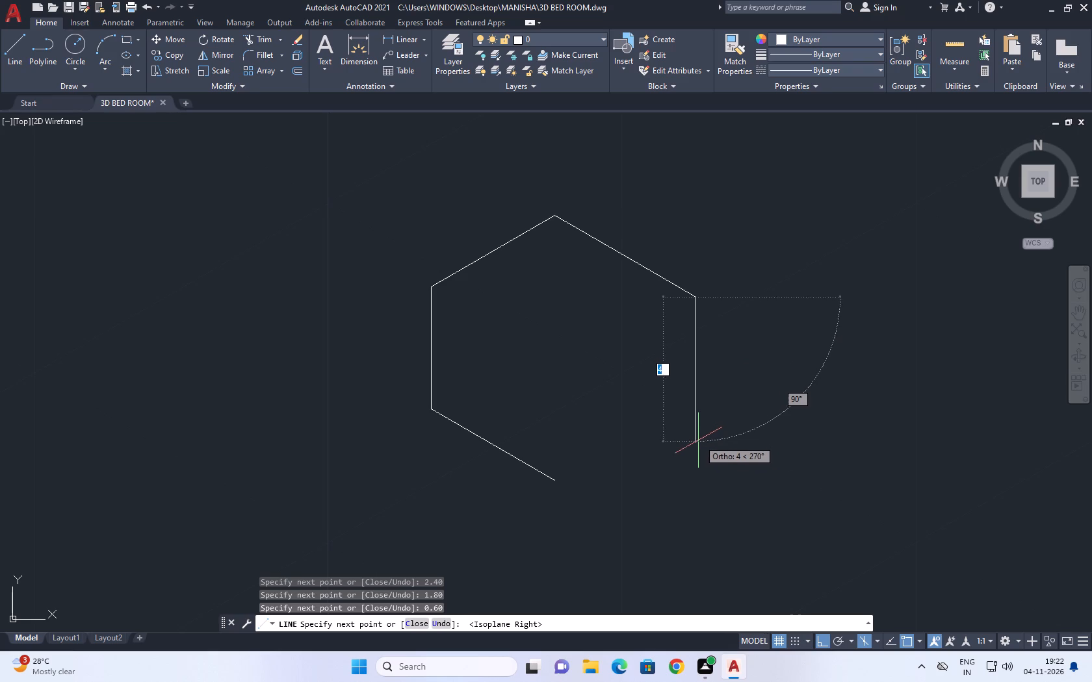
key("1")
type(".40")
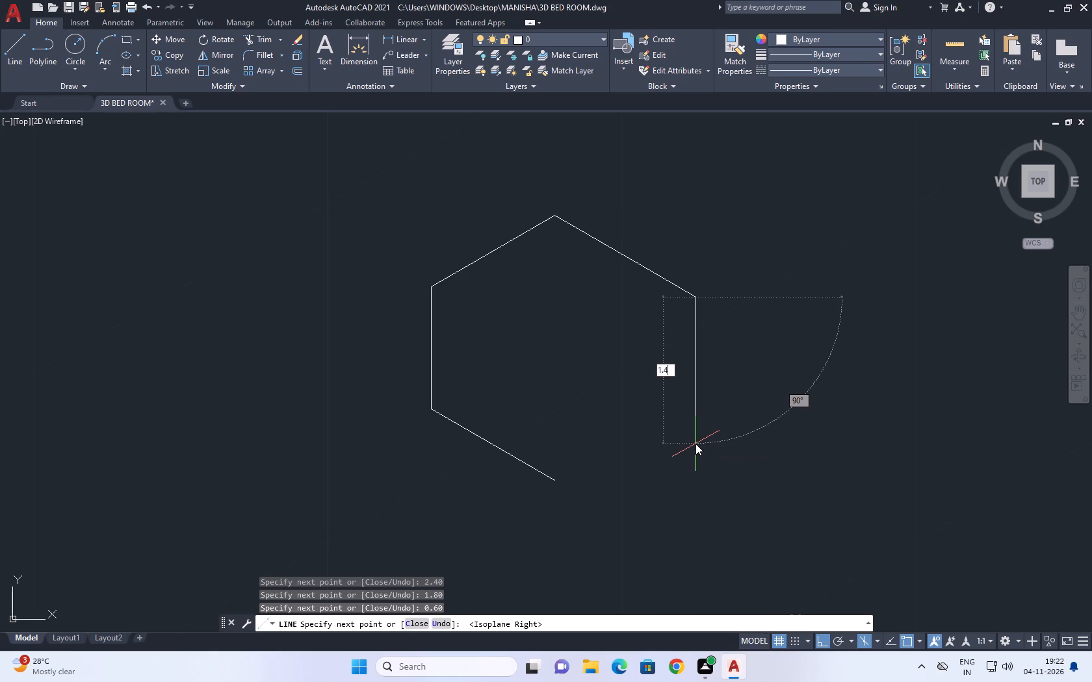
key("Return")
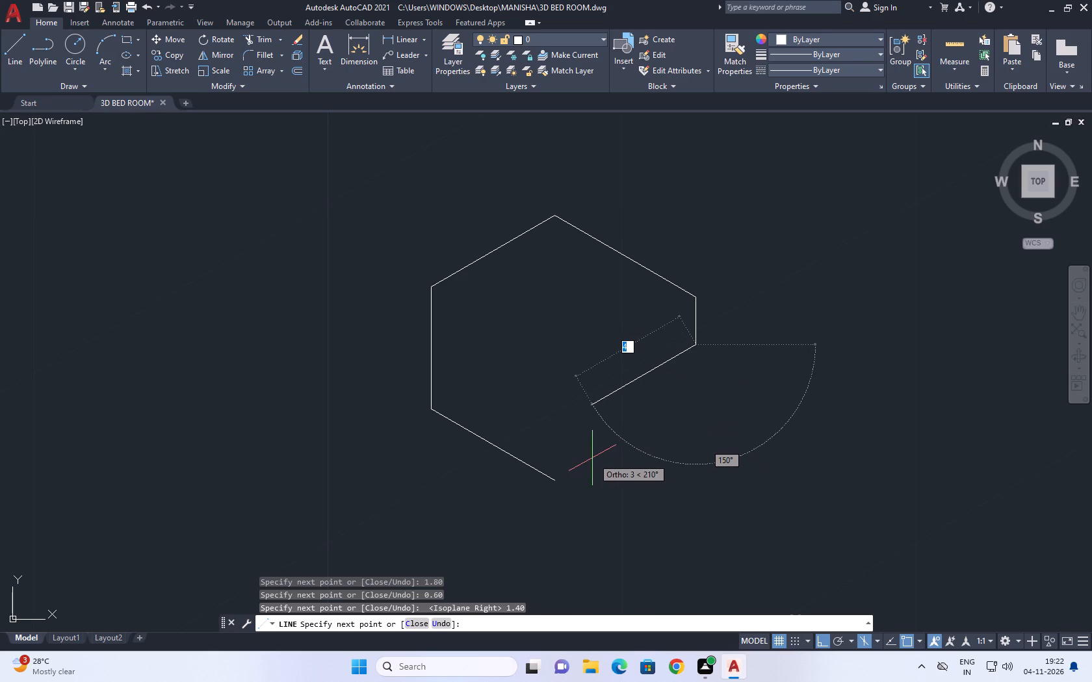
left_click(696, 412)
key("Escape")
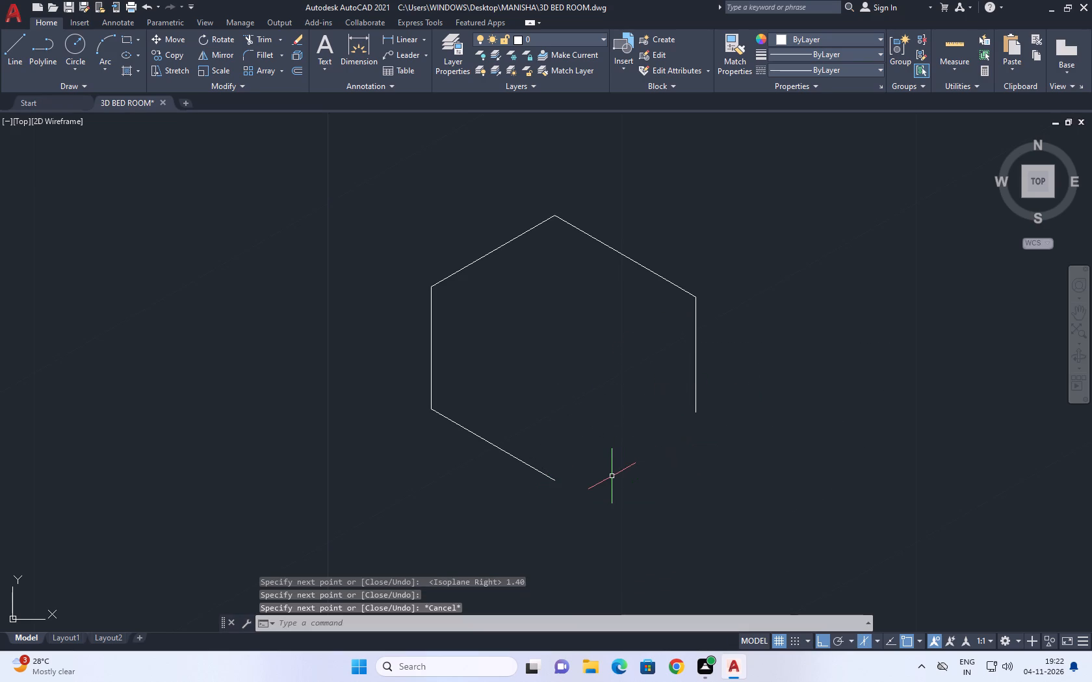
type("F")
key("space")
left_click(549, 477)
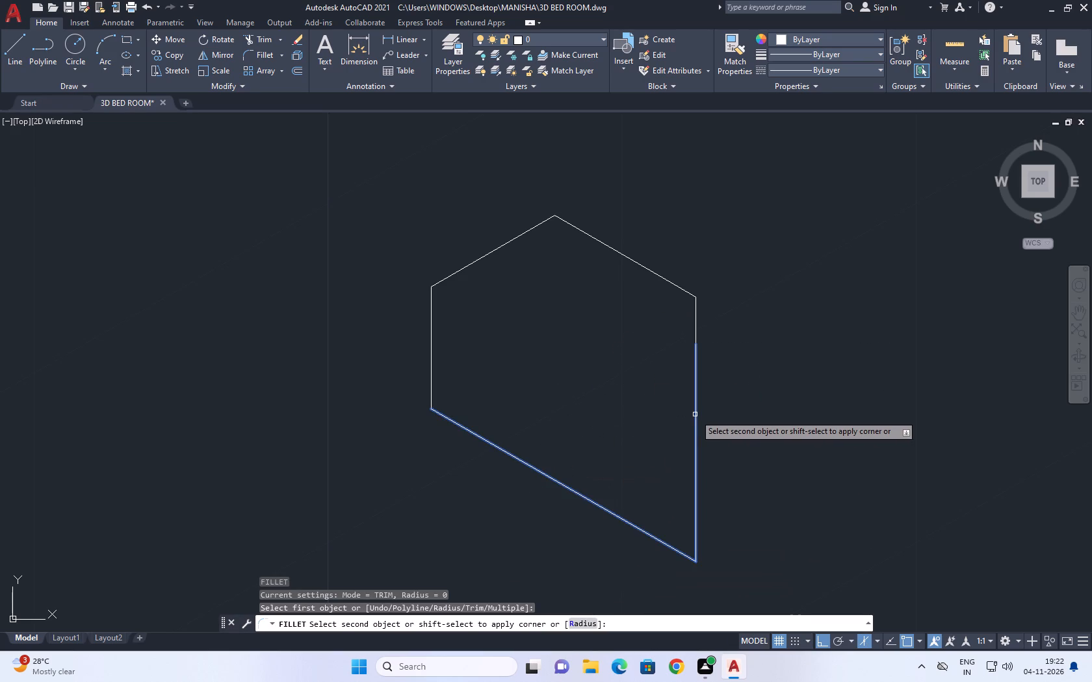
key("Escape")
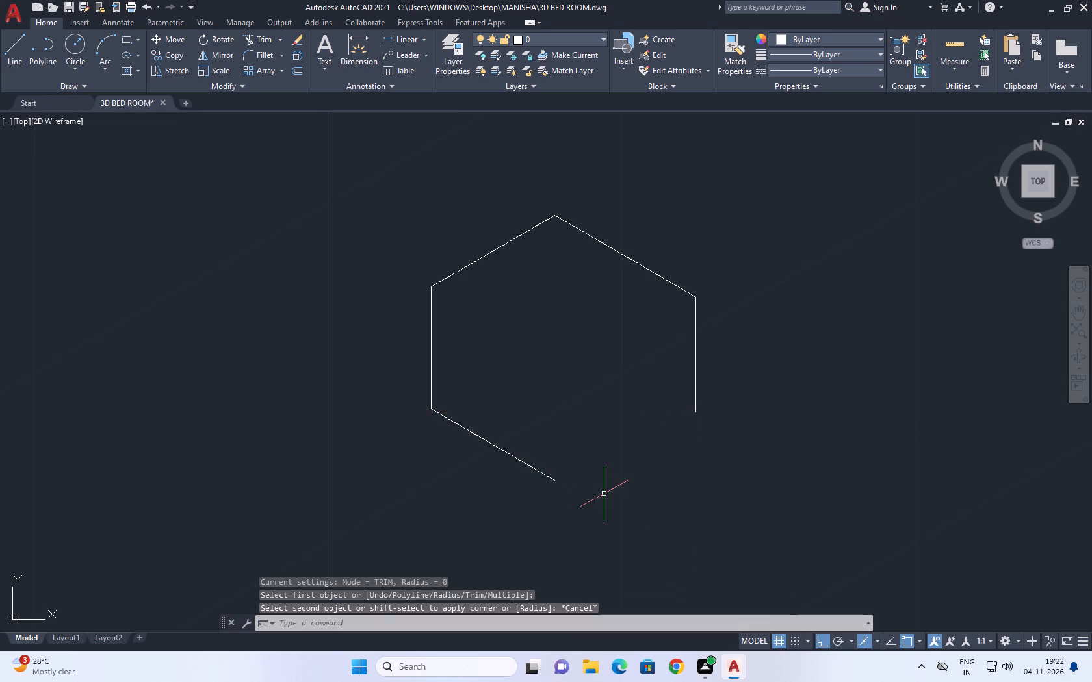
Draw a line from the lower sloping line's free end at 30°, extending past the right vertical edge.
key("l")
key("space")
left_click(558, 481)
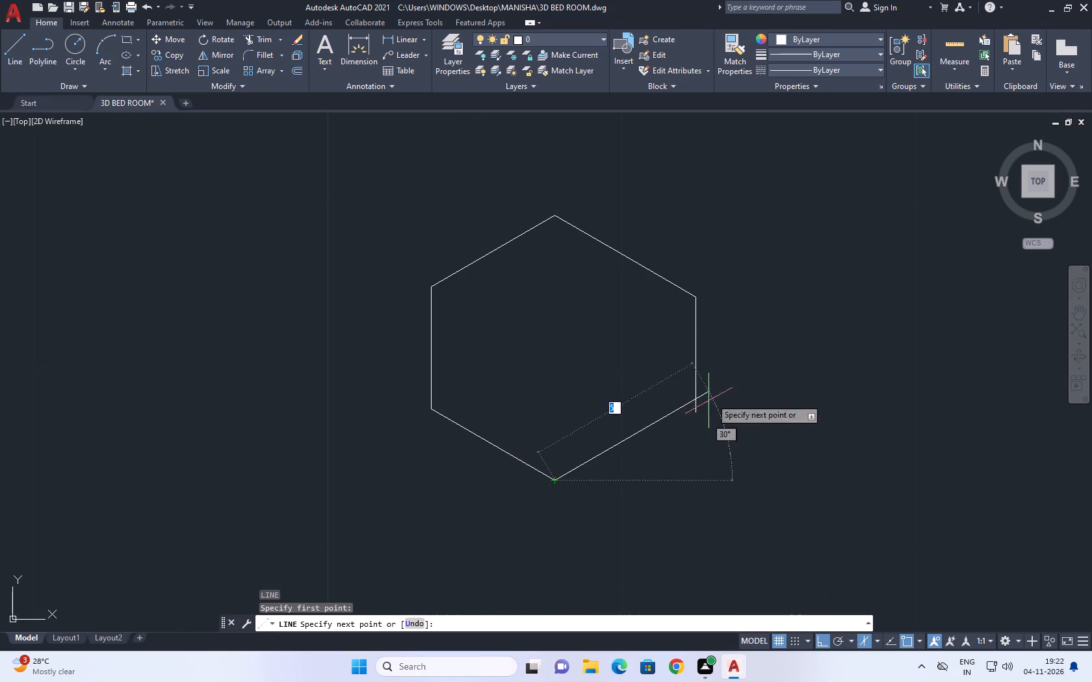
left_click(775, 357)
key("Escape")
Trim the overhanging ends of the sloping line and the vertical edge where they cross at the outline's lower right corner.
type("TR")
key("space")
left_click(734, 370)
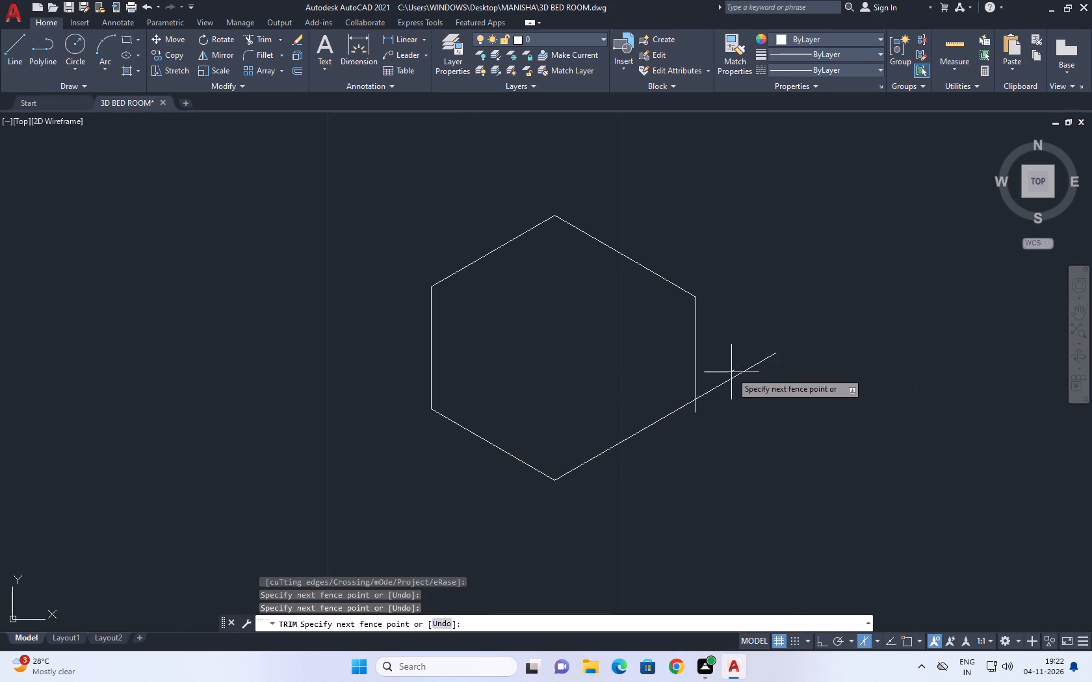
left_click_drag(720, 410, 720, 424)
left_click(701, 409)
left_click(685, 412)
key("Escape")
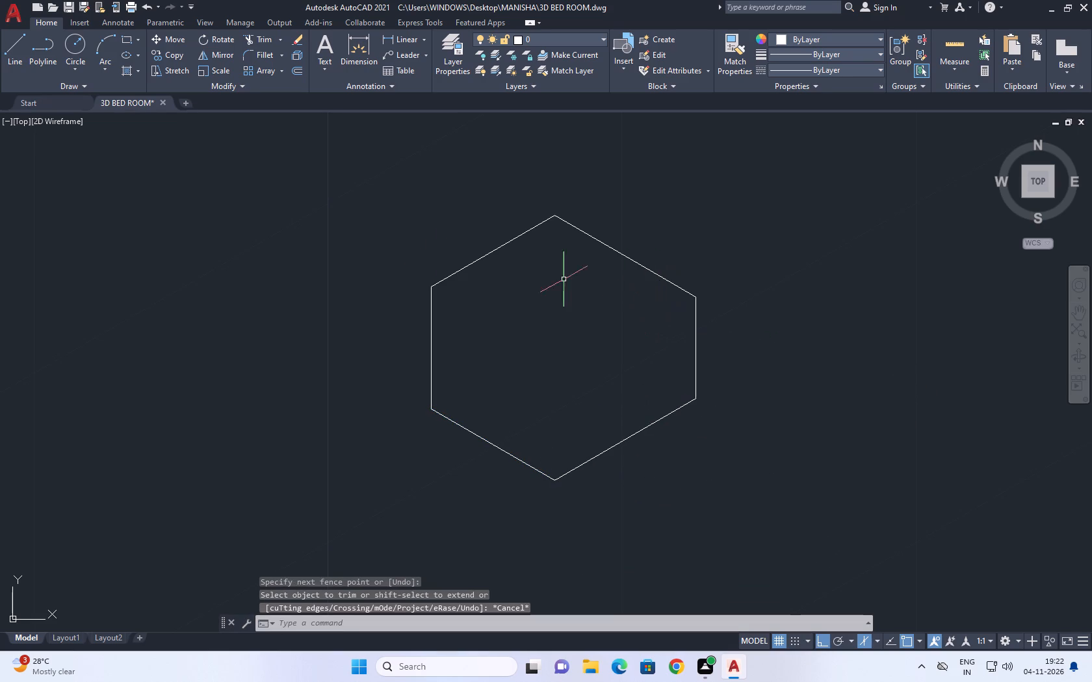
Copy the outline's left vertical edge 0.226 at 330° in the left isoplane, using its upper end as base point.
middle_click_drag(448, 264, 533, 327)
left_click(519, 368)
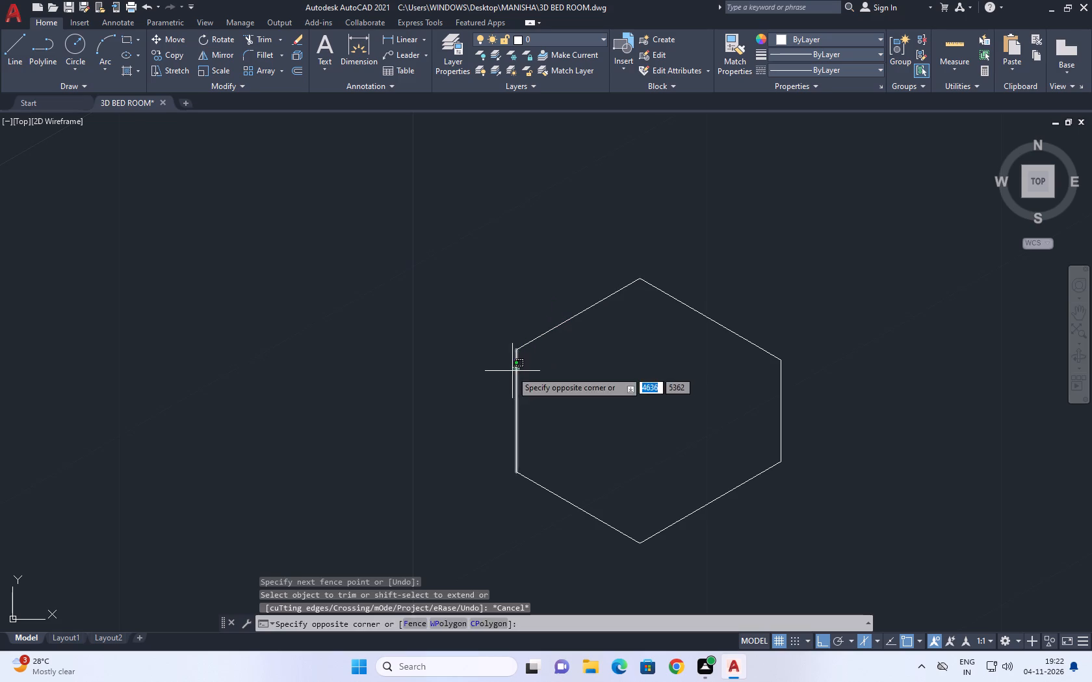
left_click(510, 372)
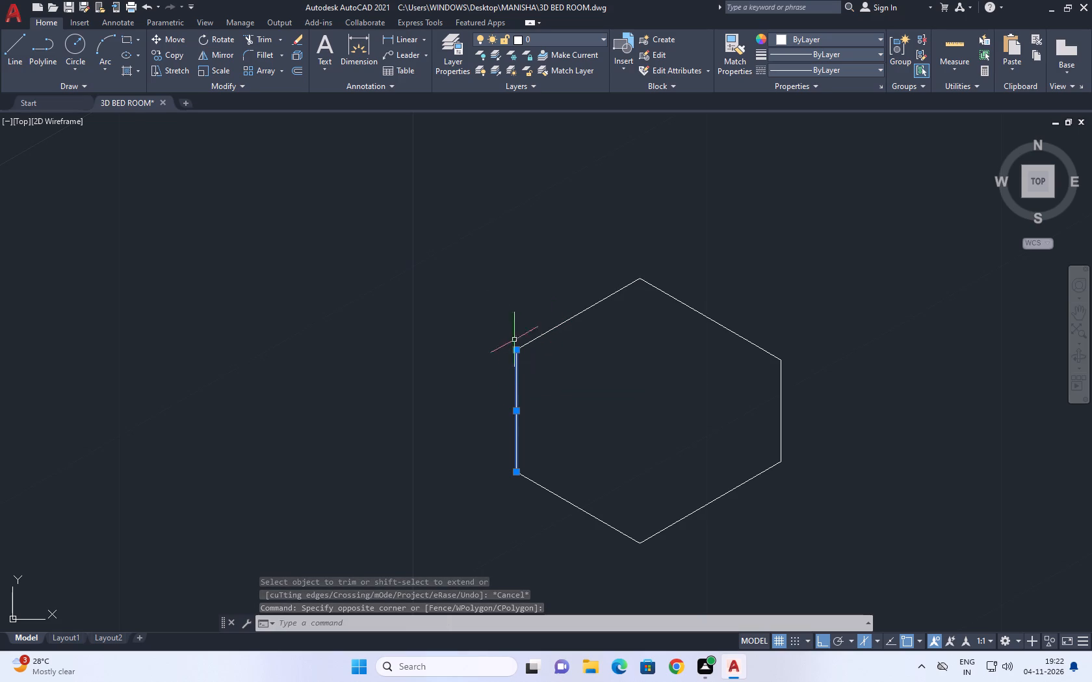
middle_click_drag(523, 353, 522, 359)
key("c")
key("o")
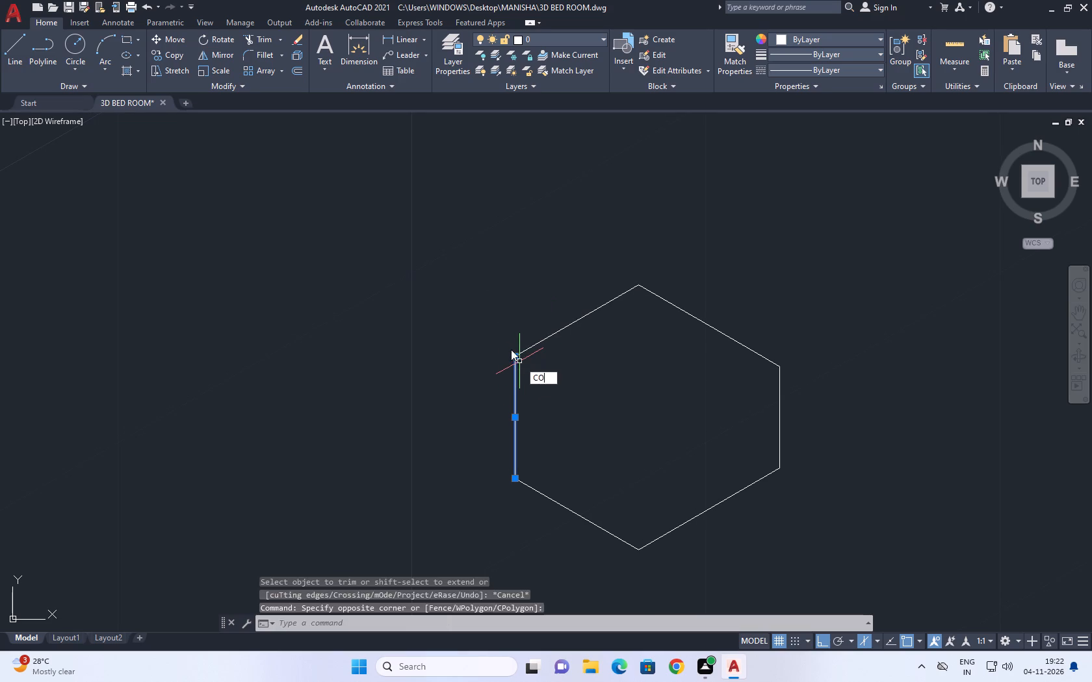
key("space")
scroll(510, 357, "up", 2)
left_click(518, 357)
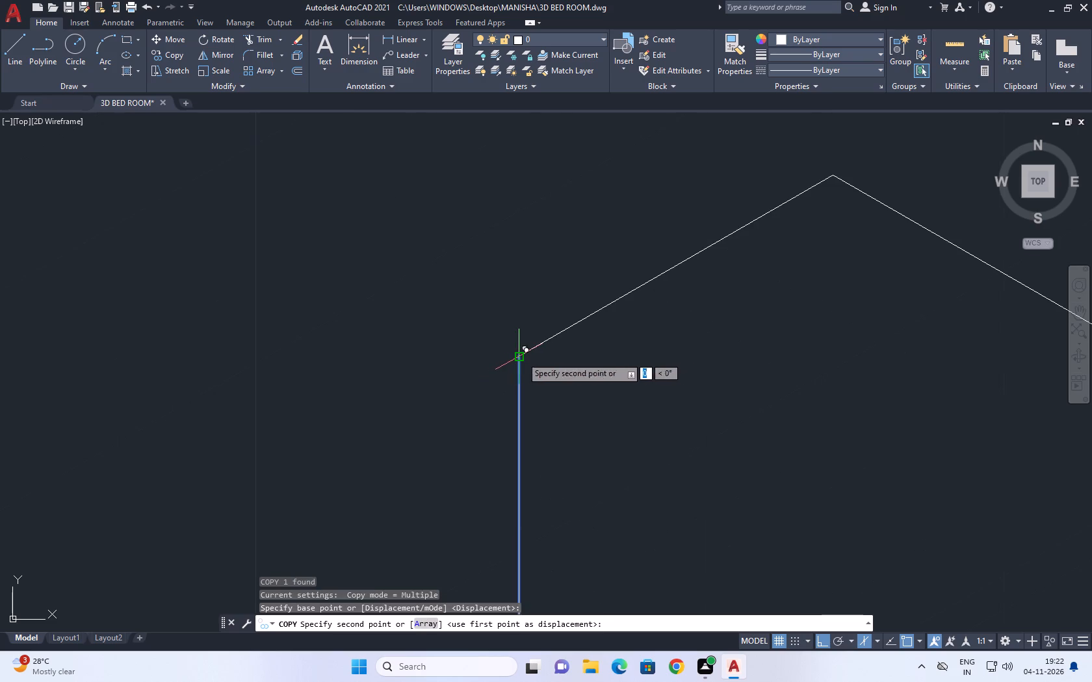
scroll(549, 363, "down", 2)
scroll(552, 369, "up", 2)
key("F5")
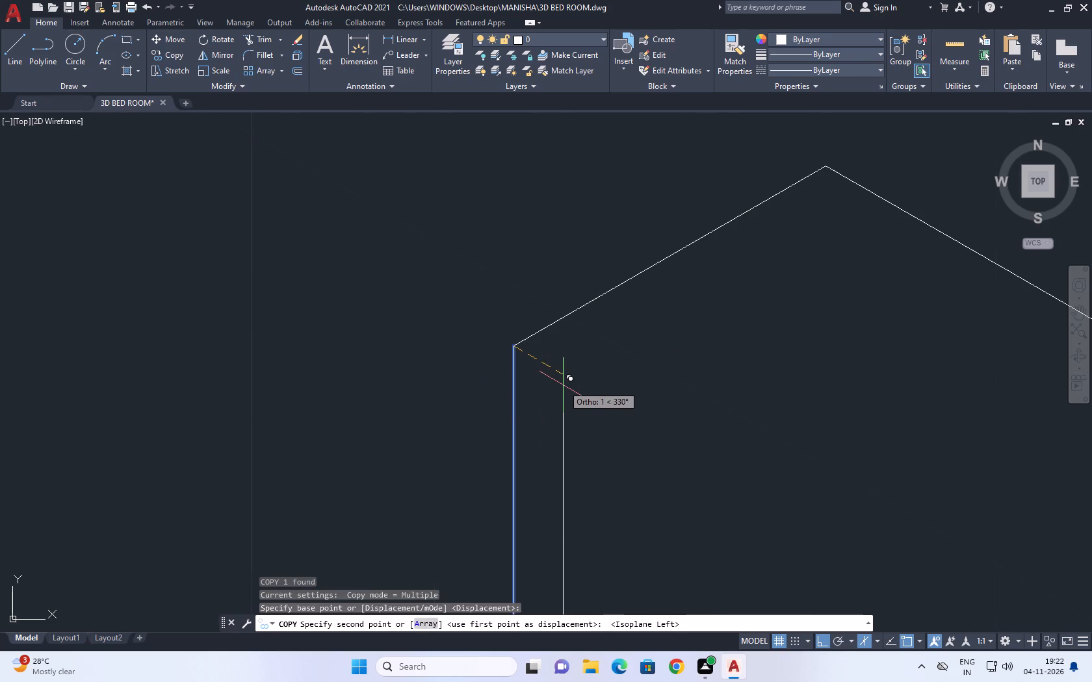
middle_click_drag(547, 370, 497, 267)
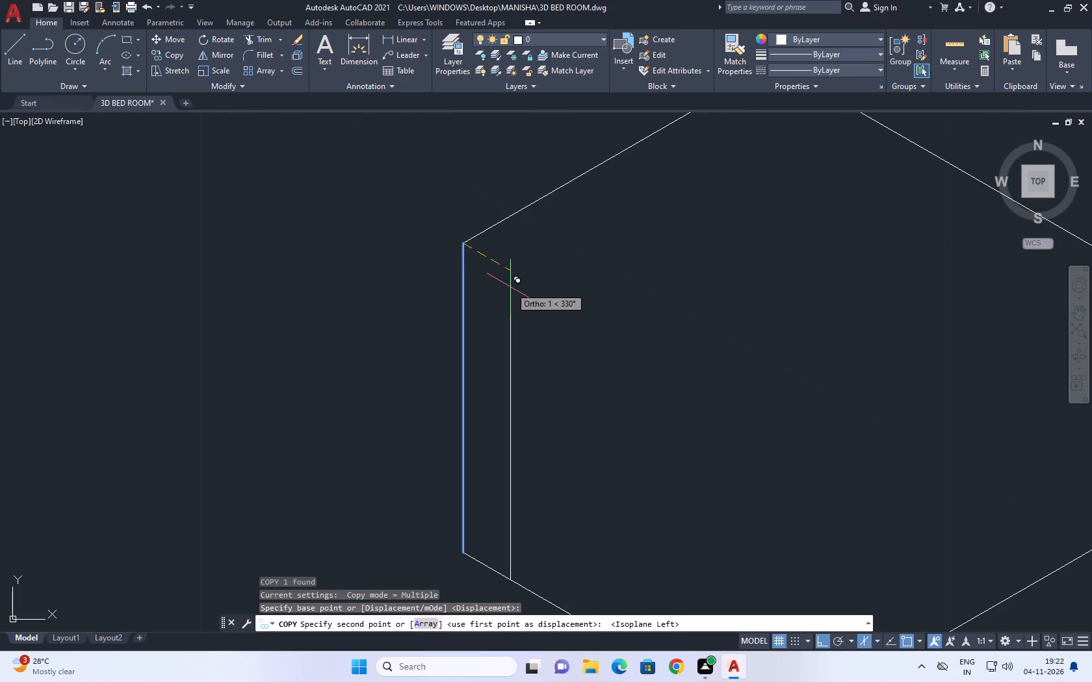
type("00")
key("BackSpace")
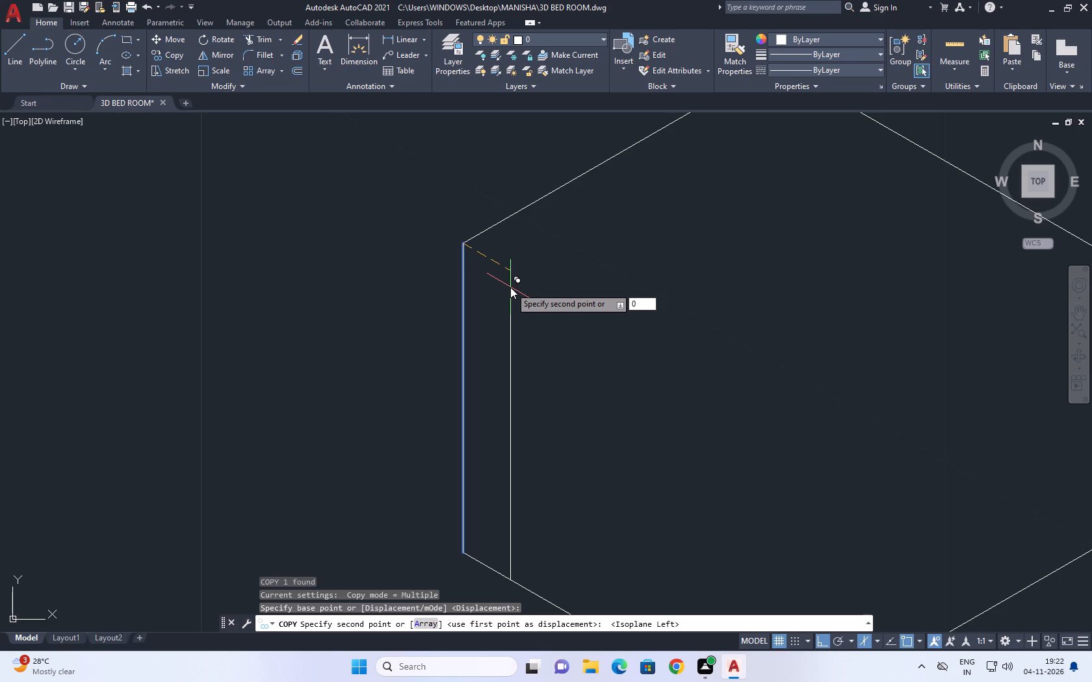
type(".226")
key("Return")
key("Escape")
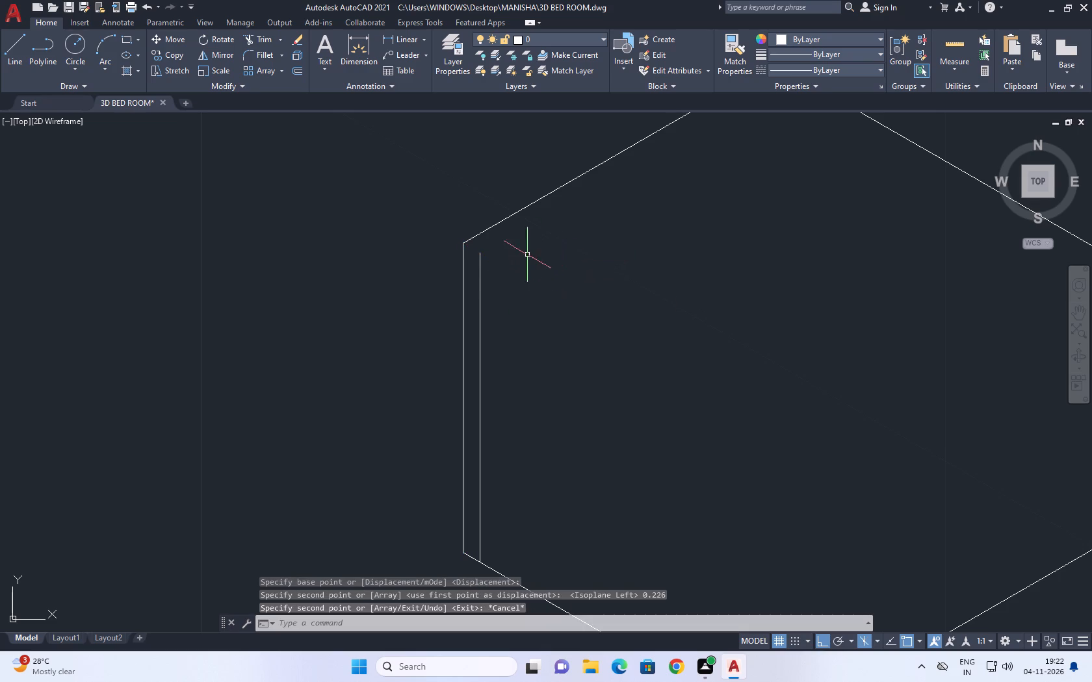
Copy the newly copied vertical line 0.226 at 30° in the top isoplane.
left_click(480, 254)
middle_click_drag(545, 273, 536, 283)
scroll(530, 283, "down", 1)
type("CO")
key("space")
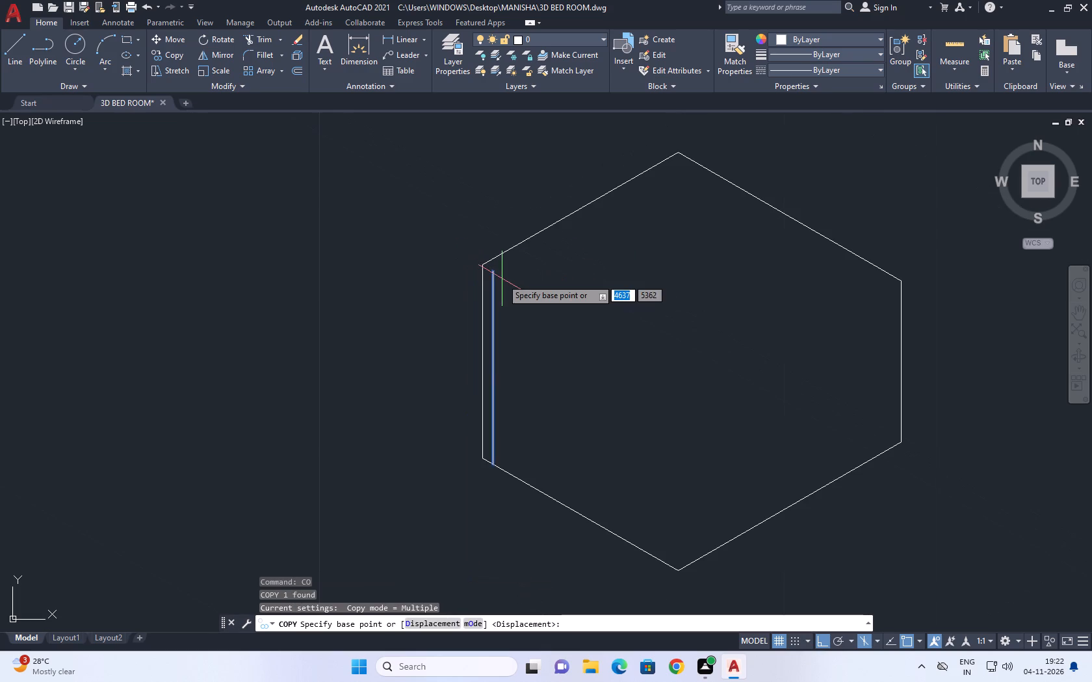
scroll(499, 279, "up", 2)
left_click(484, 264)
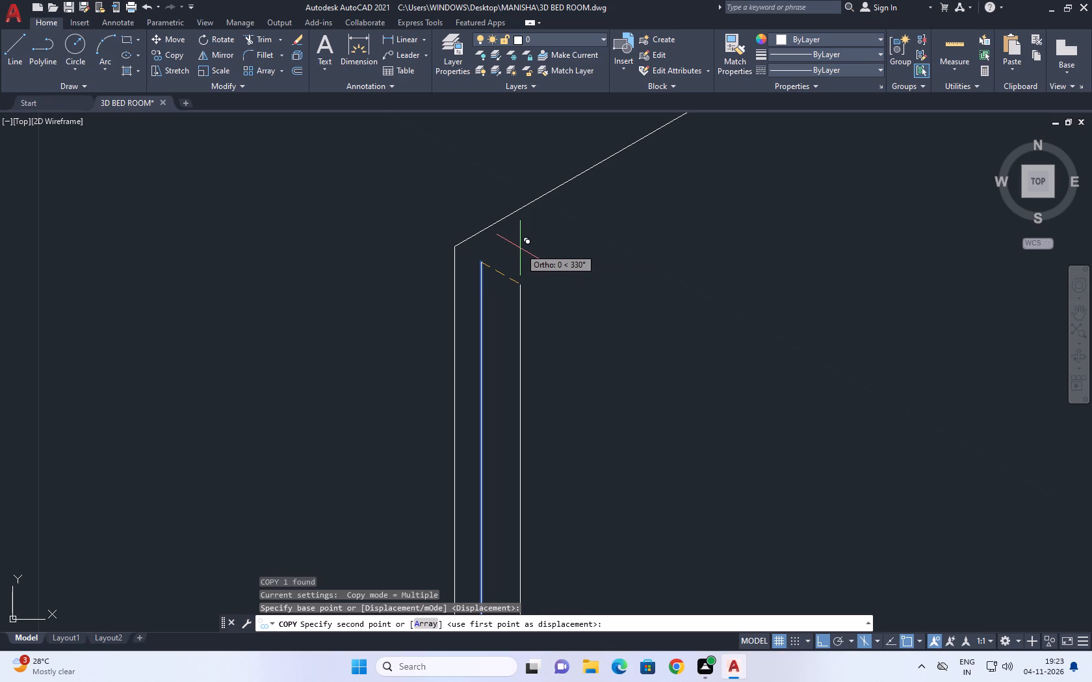
key("F5")
key("0")
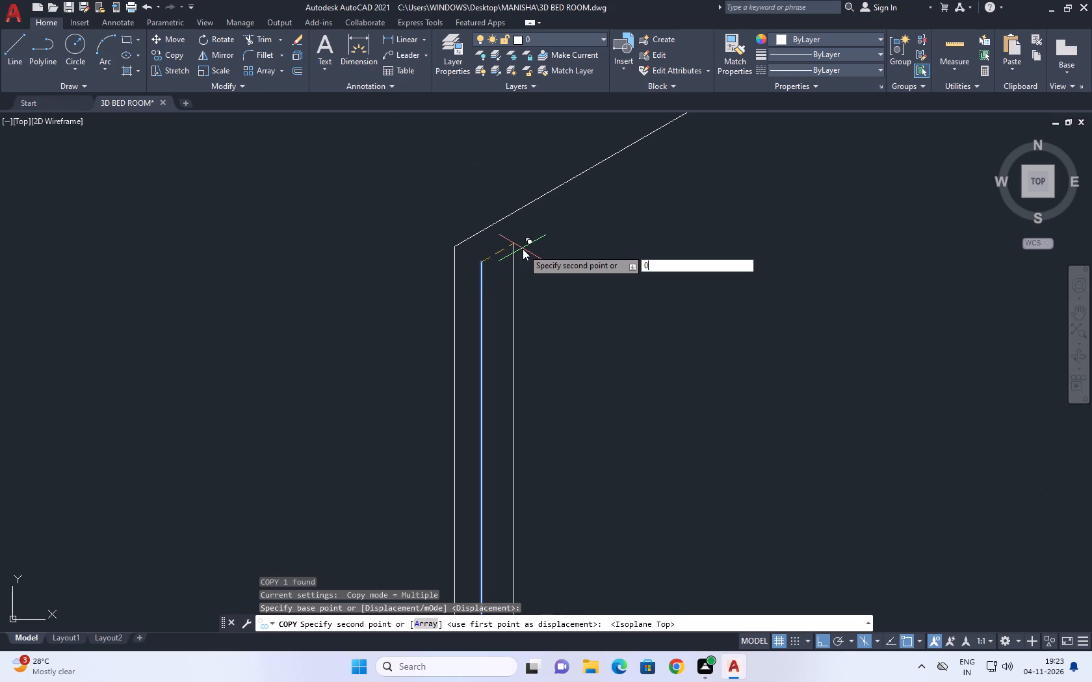
key("period")
key("6")
key("BackSpace")
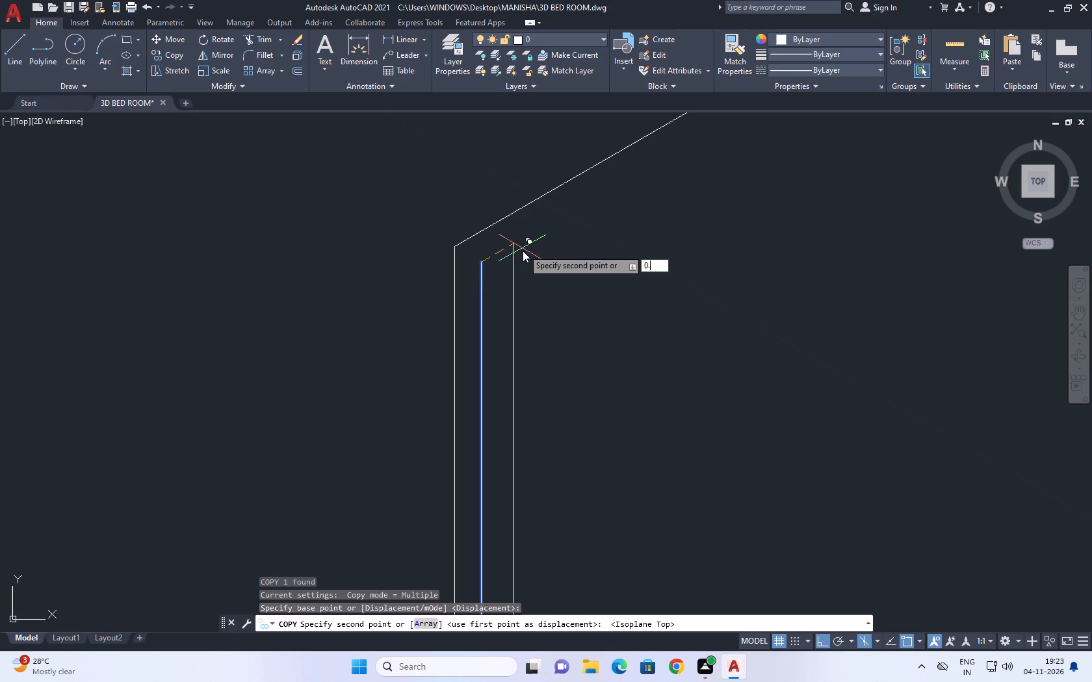
type("26")
key("6")
key("BackSpace")
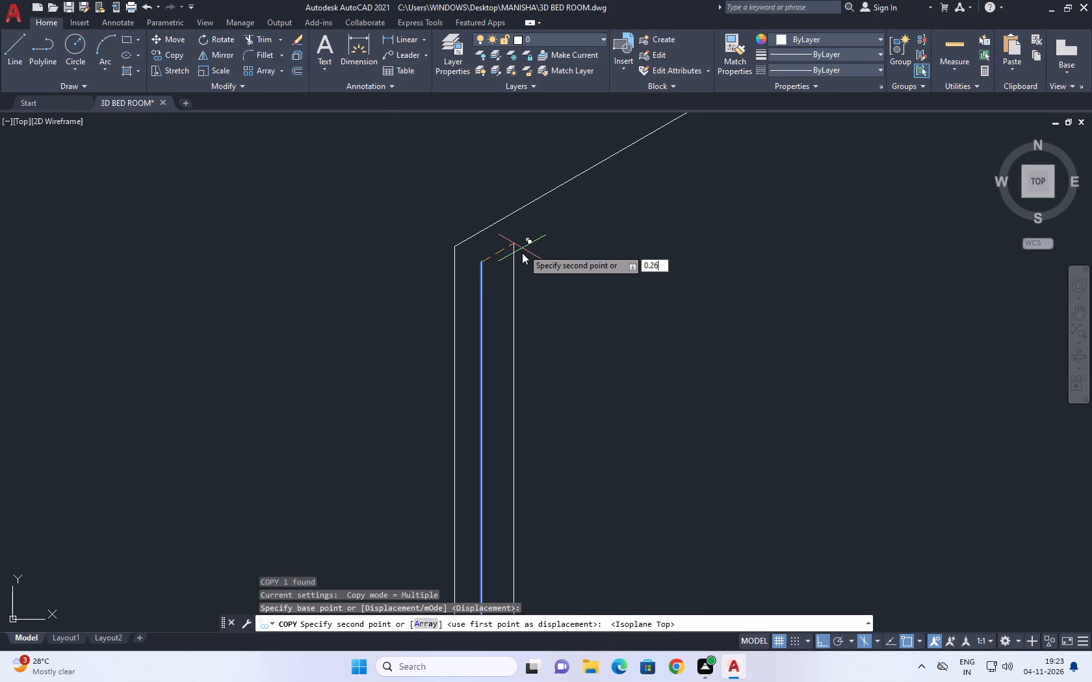
key("BackSpace")
type("26")
key("Return")
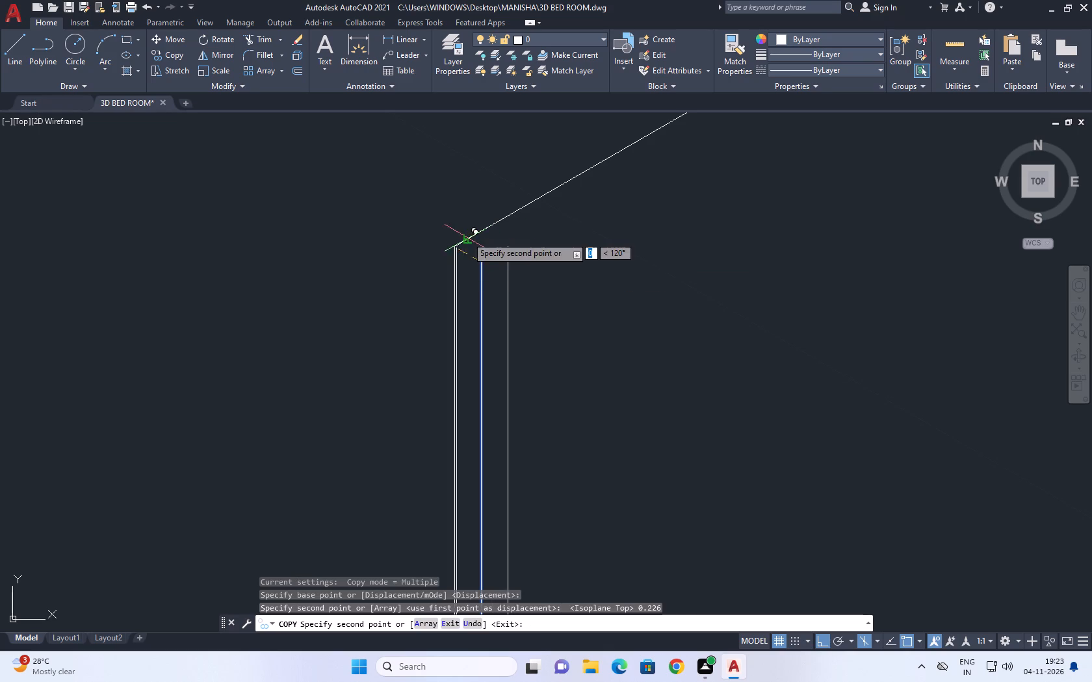
key("Escape")
Draw a line joining the upper ends of the outer left vertical edge and the first copied vertical line.
key("l")
key("space")
scroll(466, 266, "up", 2)
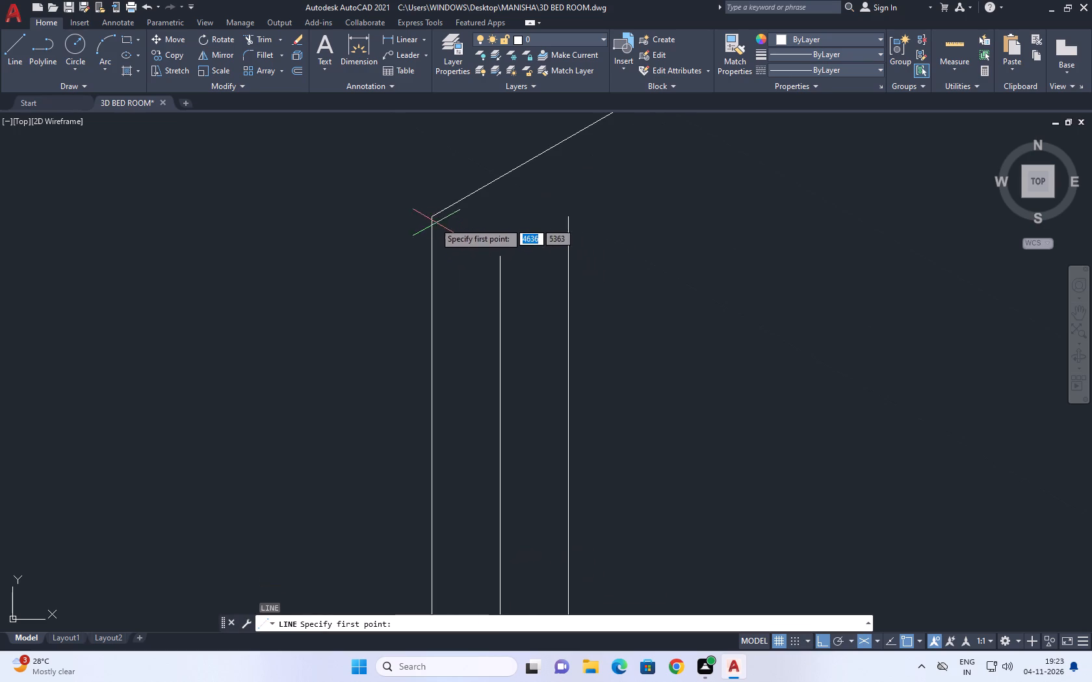
left_click(434, 219)
left_click(500, 253)
key("Escape")
Draw a line from the second copied vertical's upper end back to the upper left sloping edge, trimming the part beyond that edge.
middle_click_drag(524, 210, 536, 247)
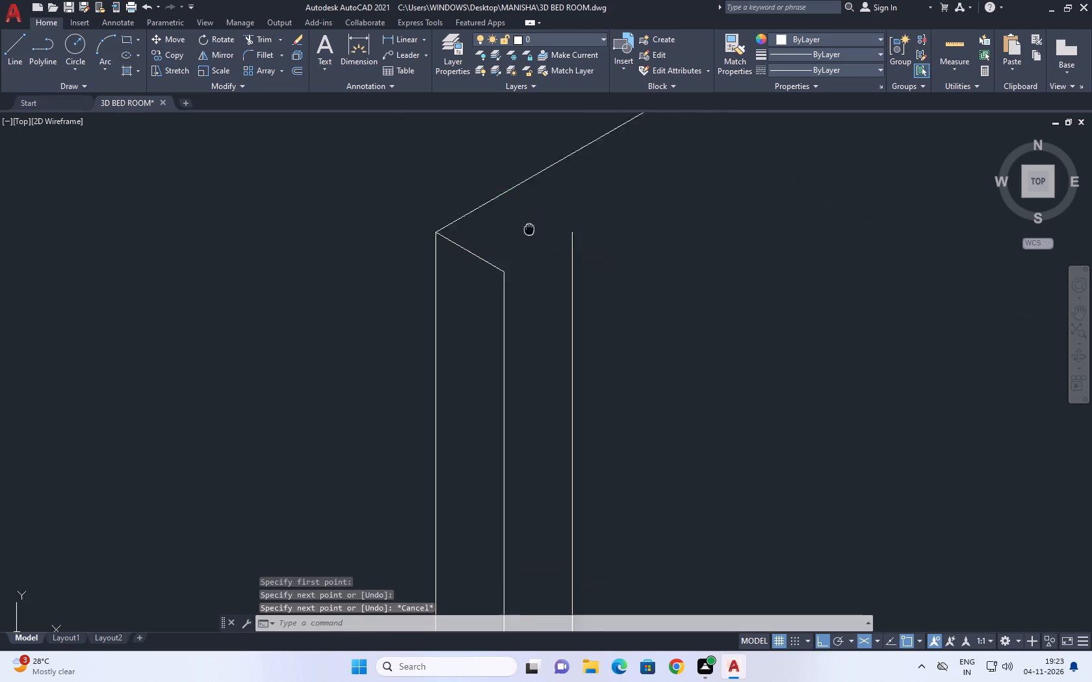
middle_click_drag(536, 247, 546, 262)
key("space")
left_click(588, 270)
left_click(475, 204)
key("Escape")
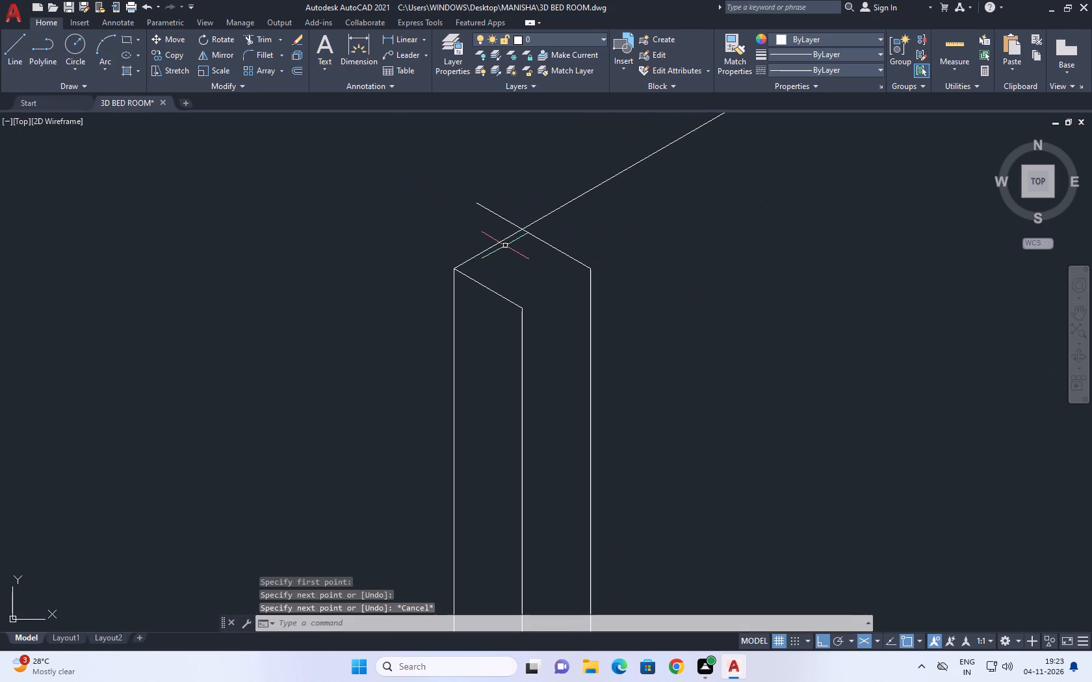
type("TR")
key("space")
left_click(501, 231)
left_click(511, 212)
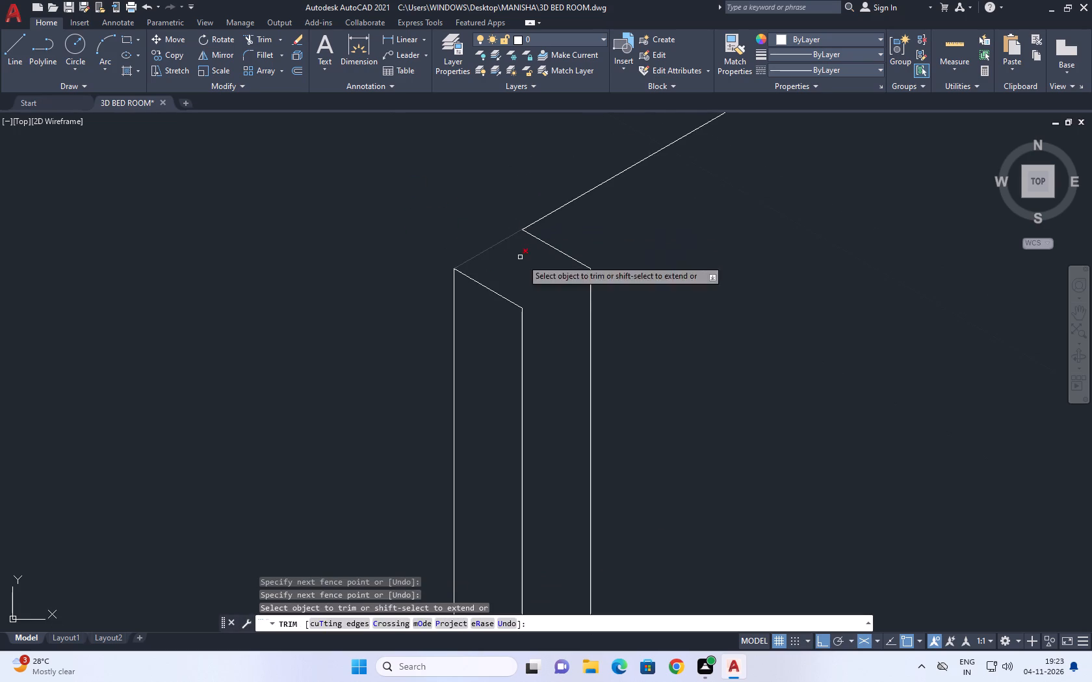
key("Escape")
Draw a line joining the upper ends of the two copied vertical lines to close the column's top face.
scroll(536, 300, "down", 3)
middle_click_drag(588, 368, 597, 383)
key("l")
key("space")
scroll(543, 318, "up", 1)
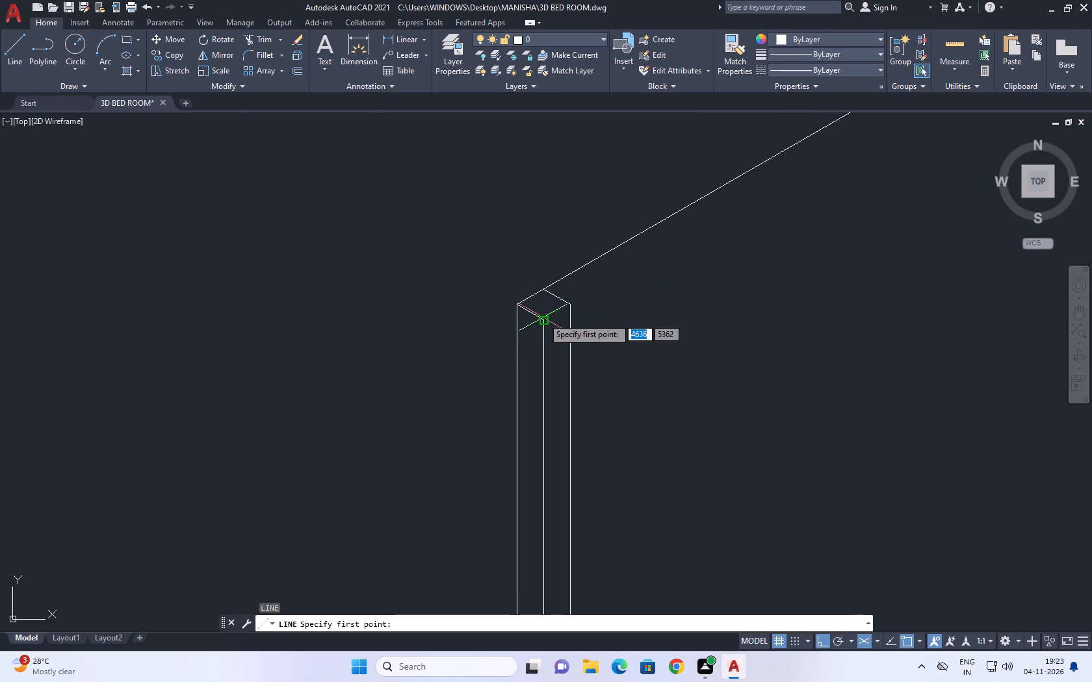
scroll(543, 318, "up", 1)
left_click(543, 318)
left_click(584, 299)
key("Escape")
Extend the second copied vertical line down to the outline's lower left sloping edge.
scroll(642, 277, "down", 3)
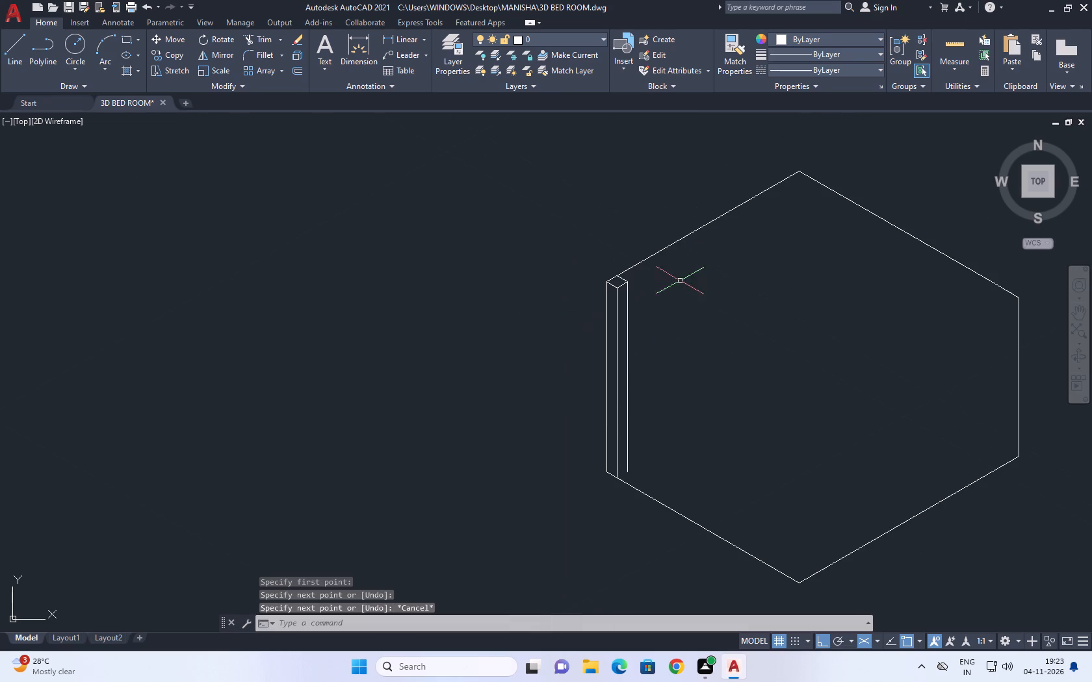
middle_click_drag(619, 418, 682, 401)
type("EX")
key("space")
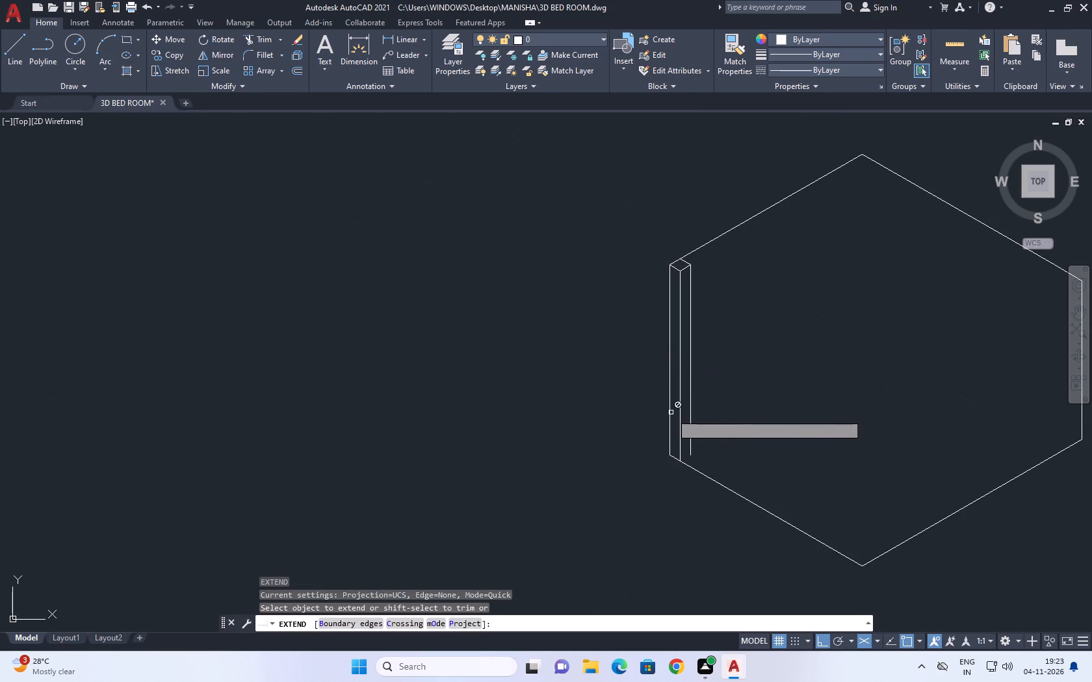
left_click(690, 443)
key("Escape")
Copy the outline's lower right sloping edge straight up from its right end to the midpoint of the right edge's lower vertical segment.
middle_click_drag(705, 376, 674, 380)
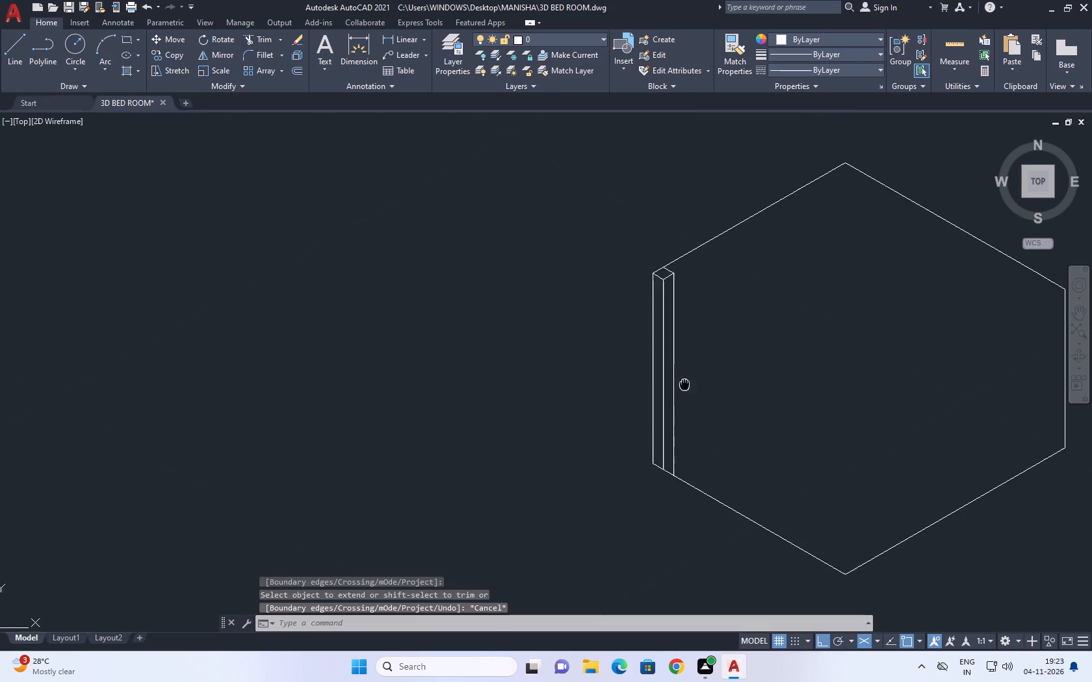
middle_click_drag(674, 380, 662, 301)
scroll(689, 345, "down", 2)
middle_click_drag(799, 383, 768, 381)
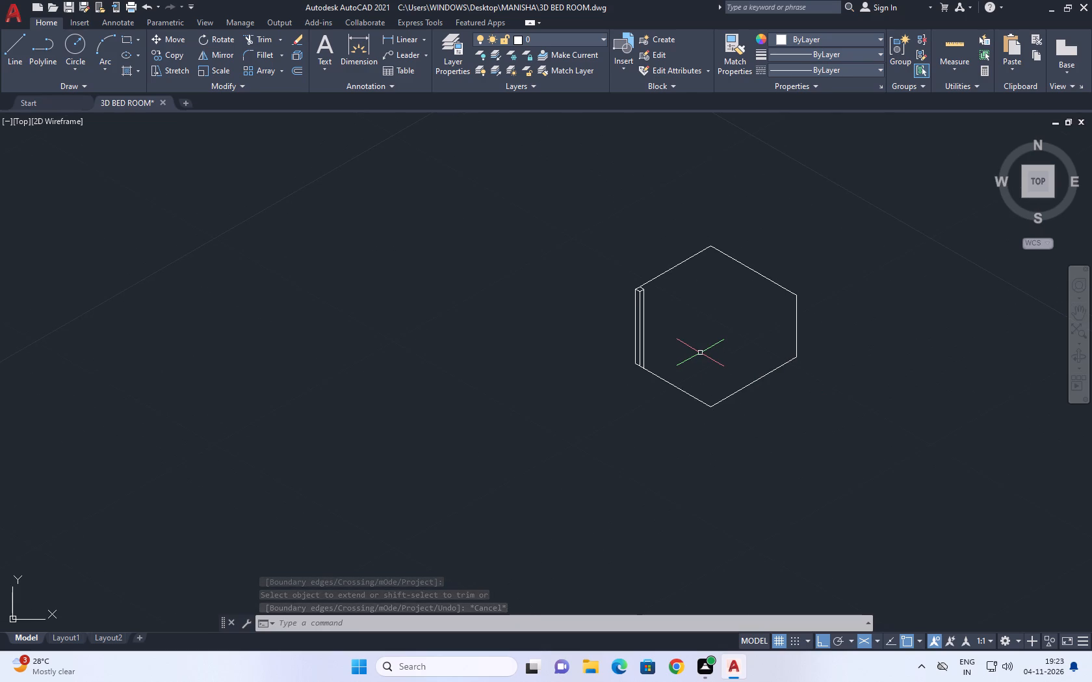
scroll(788, 360, "up", 1)
left_click(778, 366)
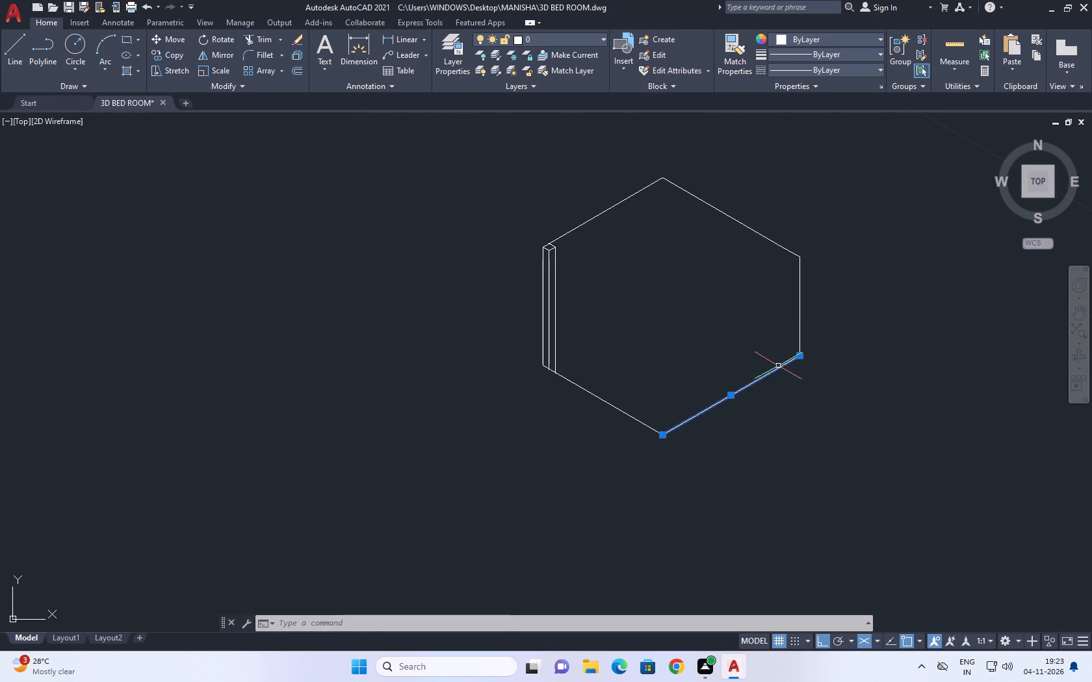
left_click(757, 388)
left_click(743, 403)
key("c")
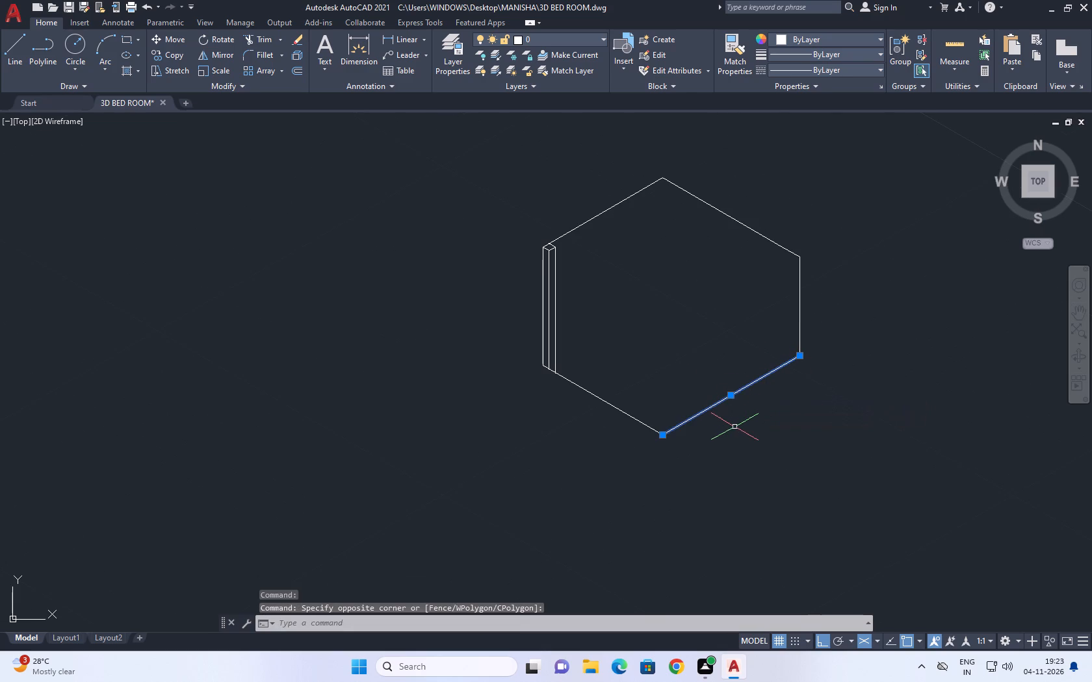
key("o")
key("space")
left_click(801, 353)
left_click(803, 325)
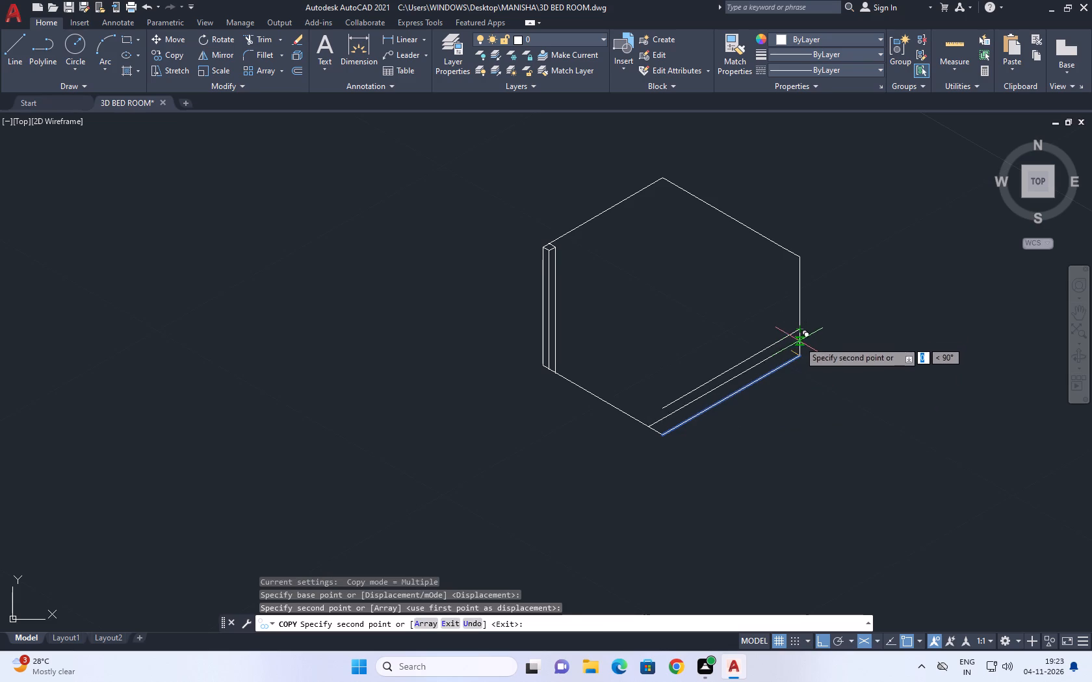
scroll(796, 344, "up", 2)
key("Escape")
Examine the copied sloping line and the separate segments that make up the outline's right vertical edge.
left_click(791, 318)
left_click(776, 305)
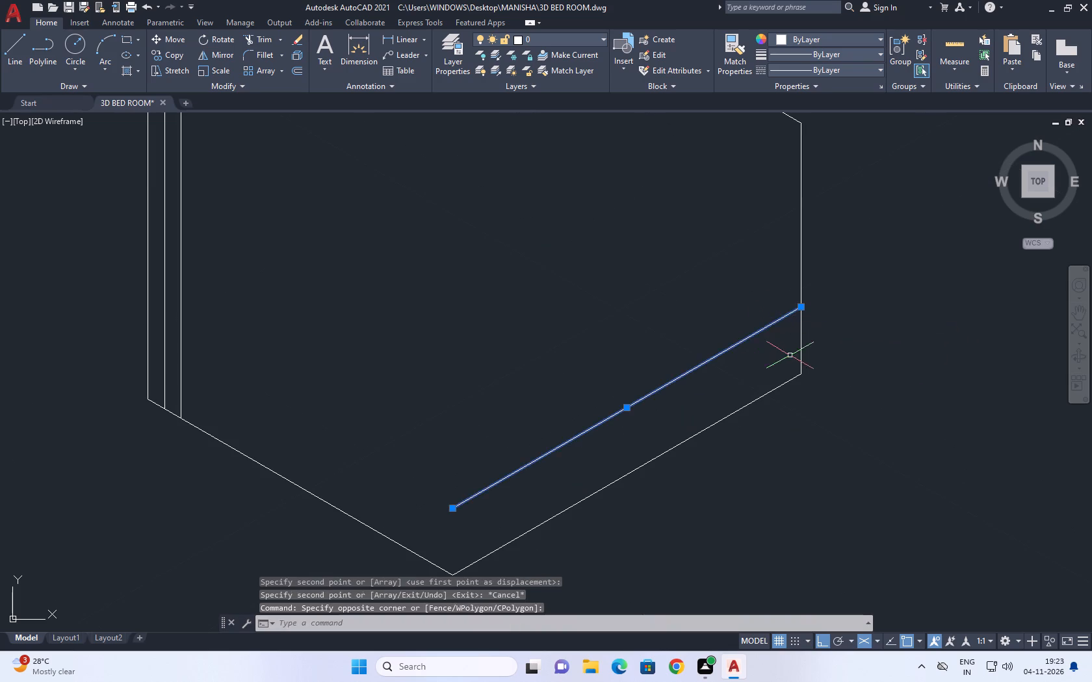
key("Escape")
scroll(790, 359, "down", 1)
left_click(799, 304)
left_click(793, 309)
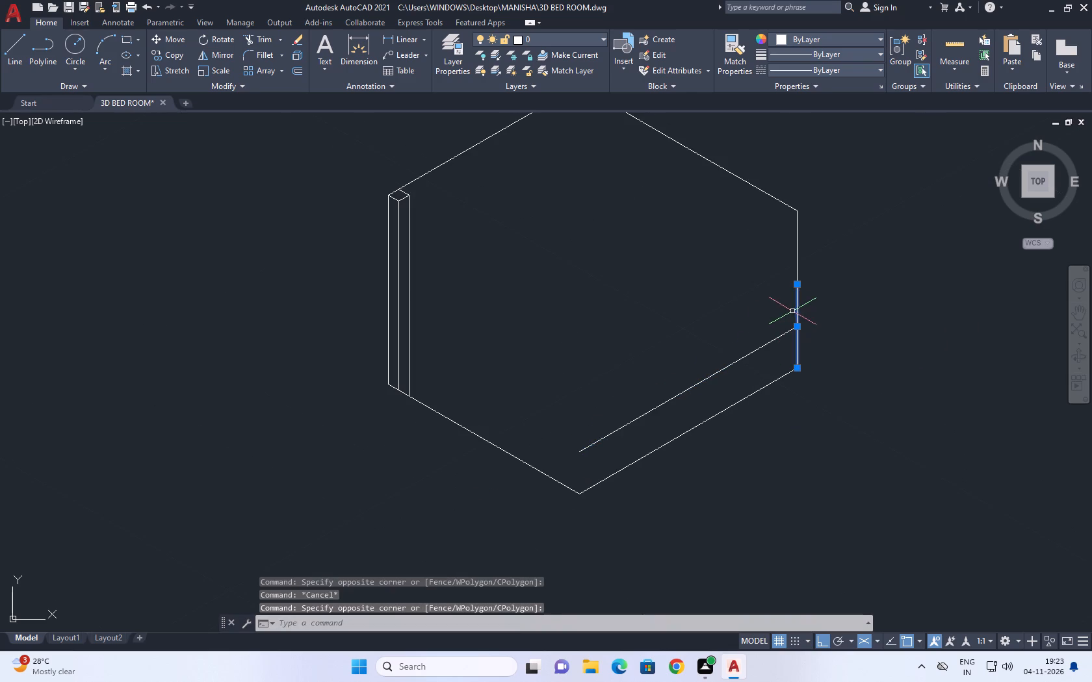
key("Escape")
left_click(799, 266)
double_click(799, 258)
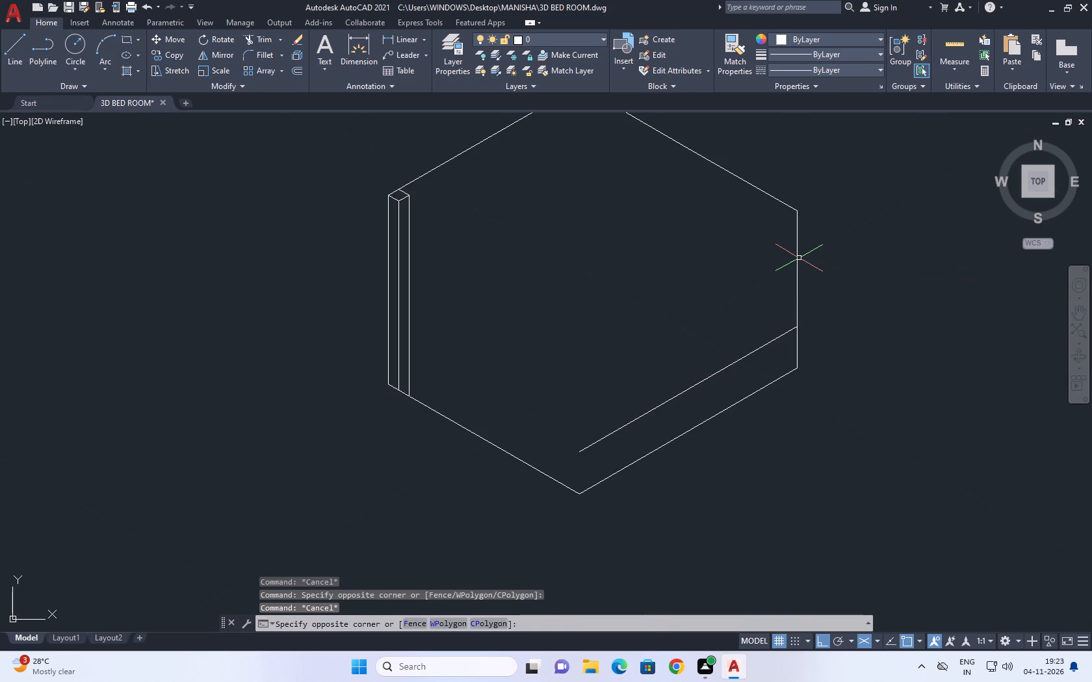
left_click(785, 257)
left_click(806, 290)
left_click(805, 273)
left_click(775, 260)
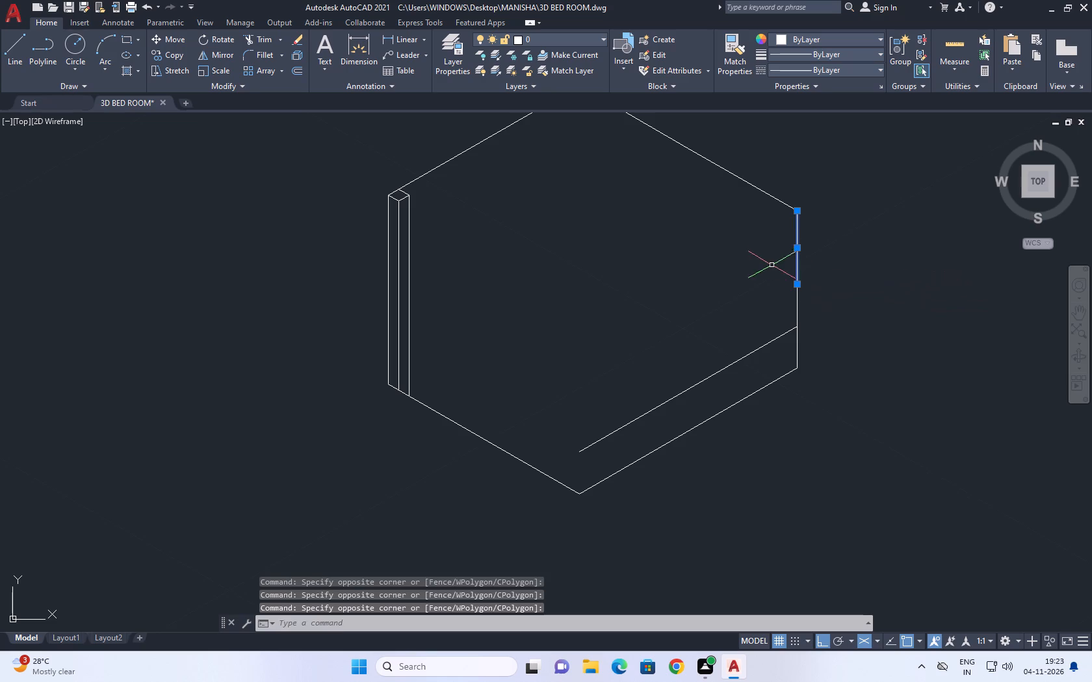
key("Escape")
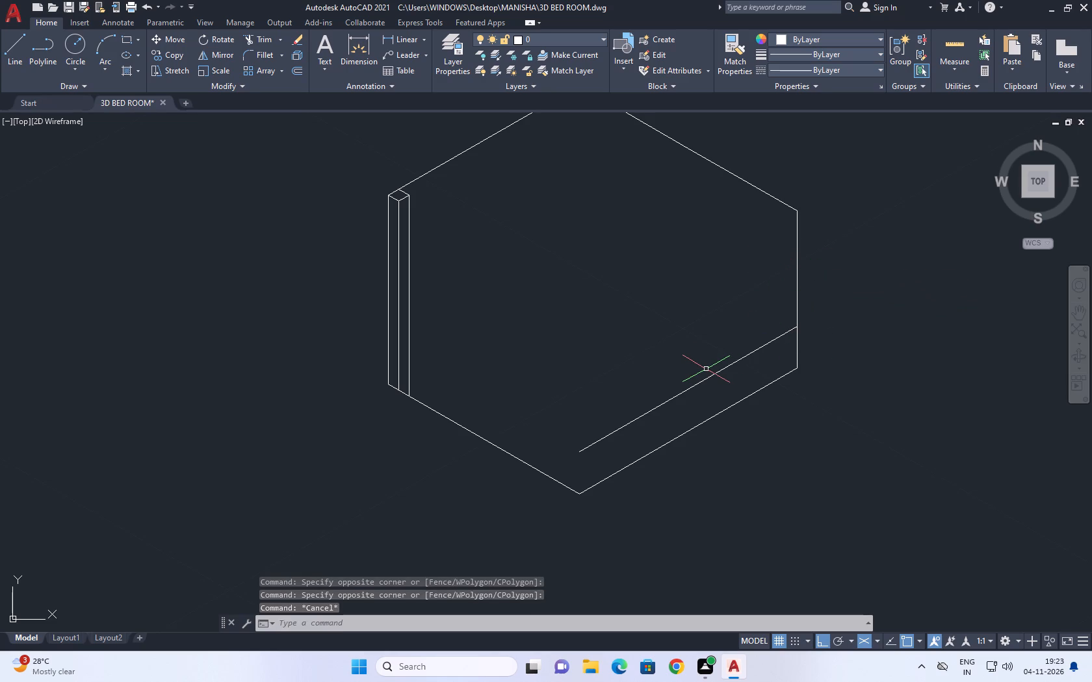
middle_click_drag(614, 436, 719, 398)
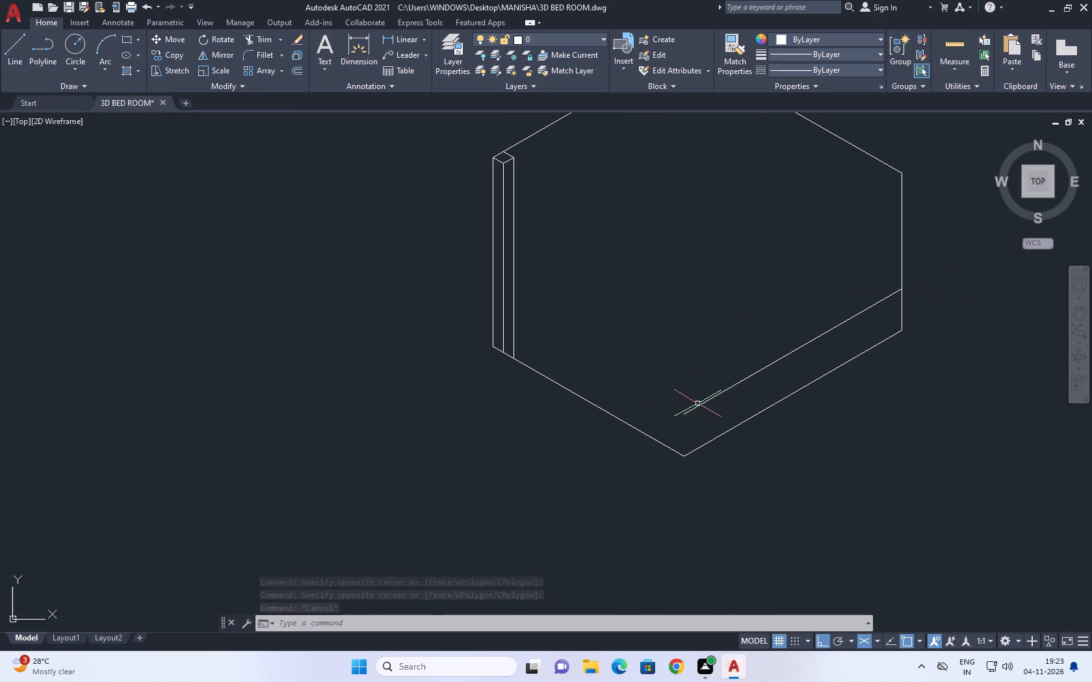
Draw a line from the copied sloping line's lower end, parallel to the outline's lower left edge, running past the corner column.
left_click(712, 402)
left_click(693, 392)
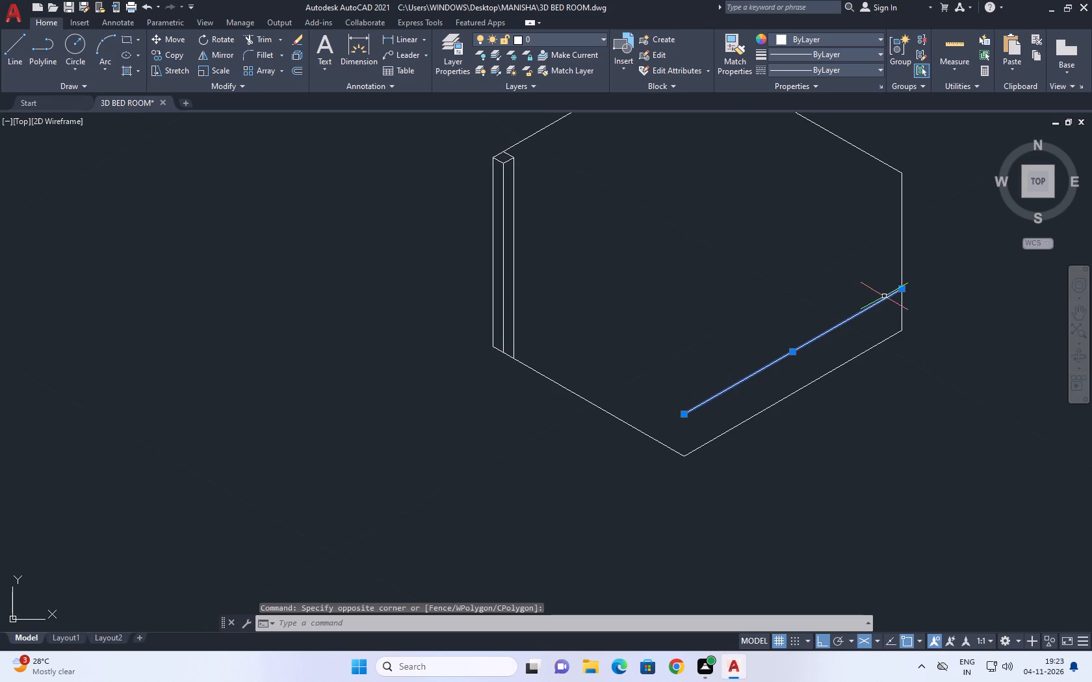
middle_click_drag(861, 309, 844, 326)
key("l")
key("space")
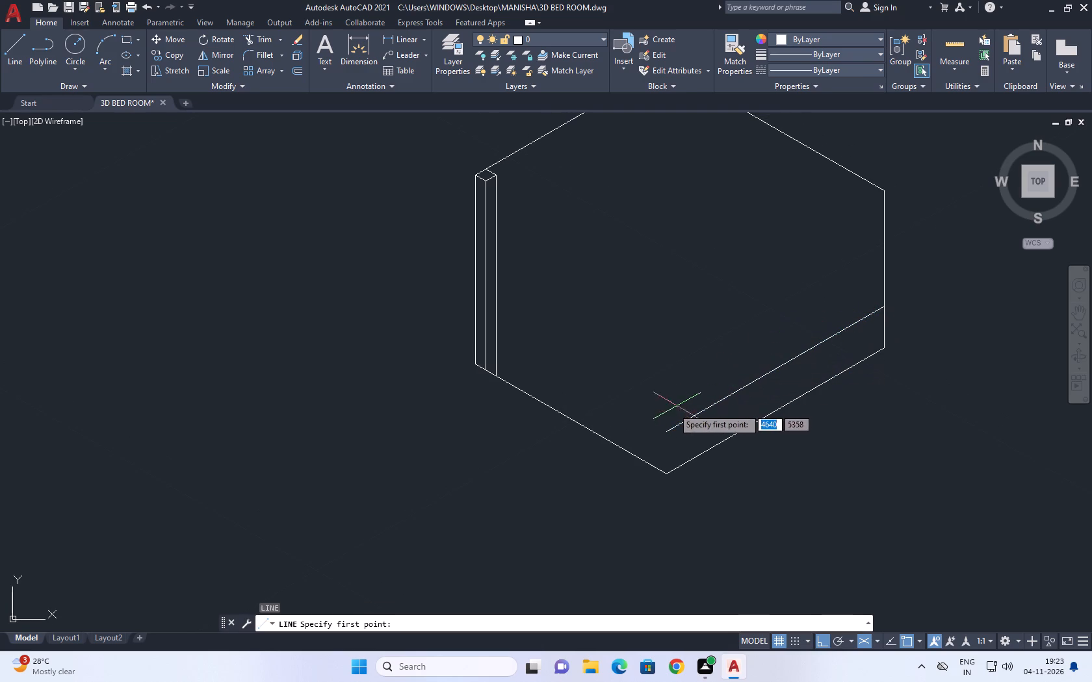
left_click(669, 432)
left_click(372, 297)
key("Escape")
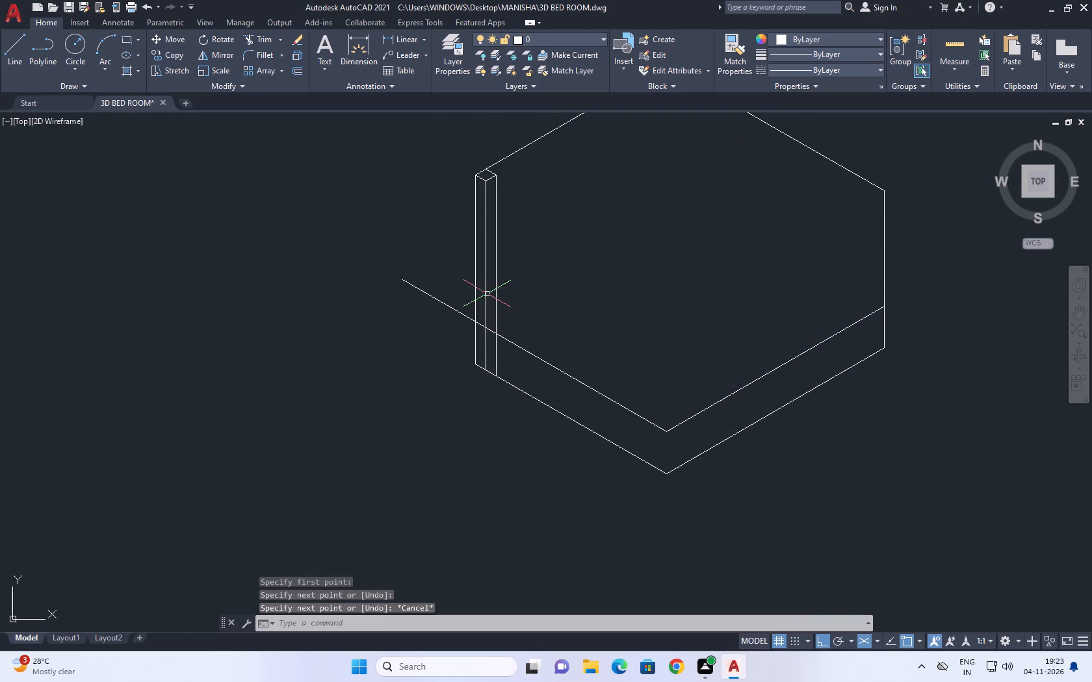
Trim the new line's portion outside the corner column and its portion across the column's left face.
middle_click_drag(504, 302, 603, 353)
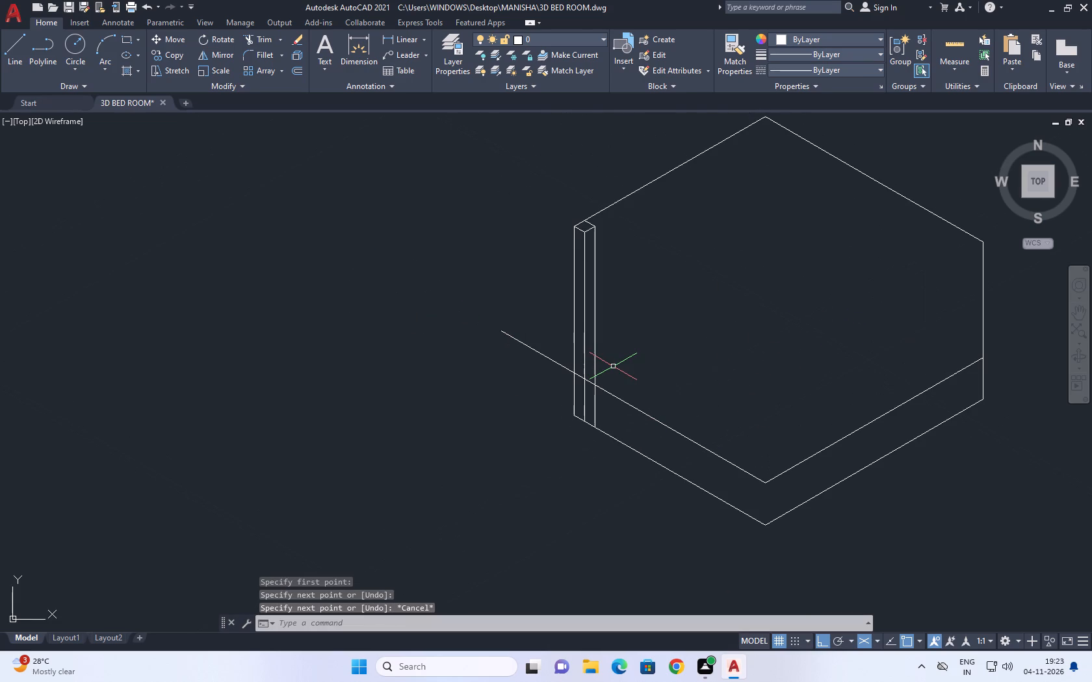
type("TR")
key("space")
left_click(558, 371)
left_click(557, 327)
scroll(592, 390, "up", 1)
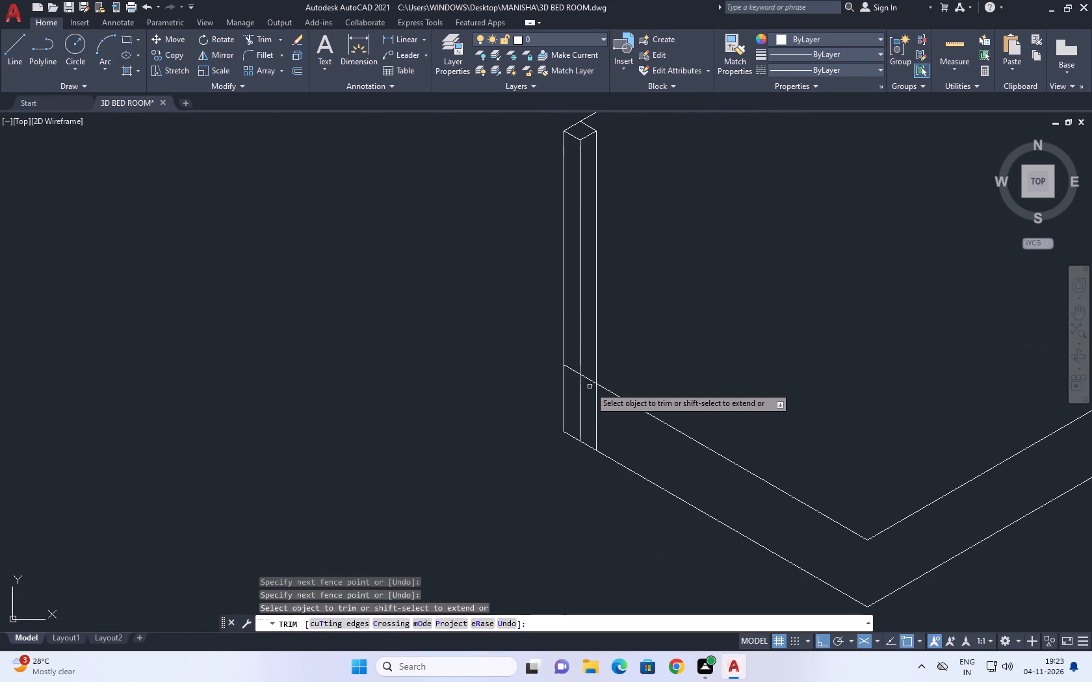
left_click(575, 371)
key("Escape")
Draw a short line at 30° from the new line's end on the column's middle vertical, crossing the column's right vertical.
key("l")
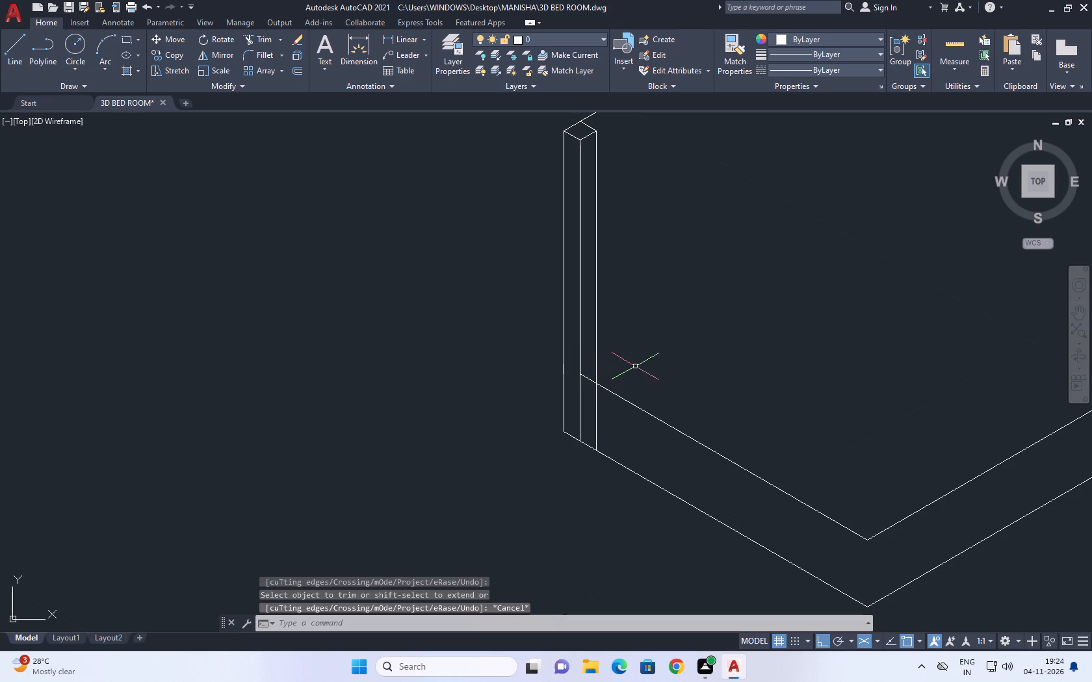
key("space")
left_click(578, 375)
left_click(632, 354)
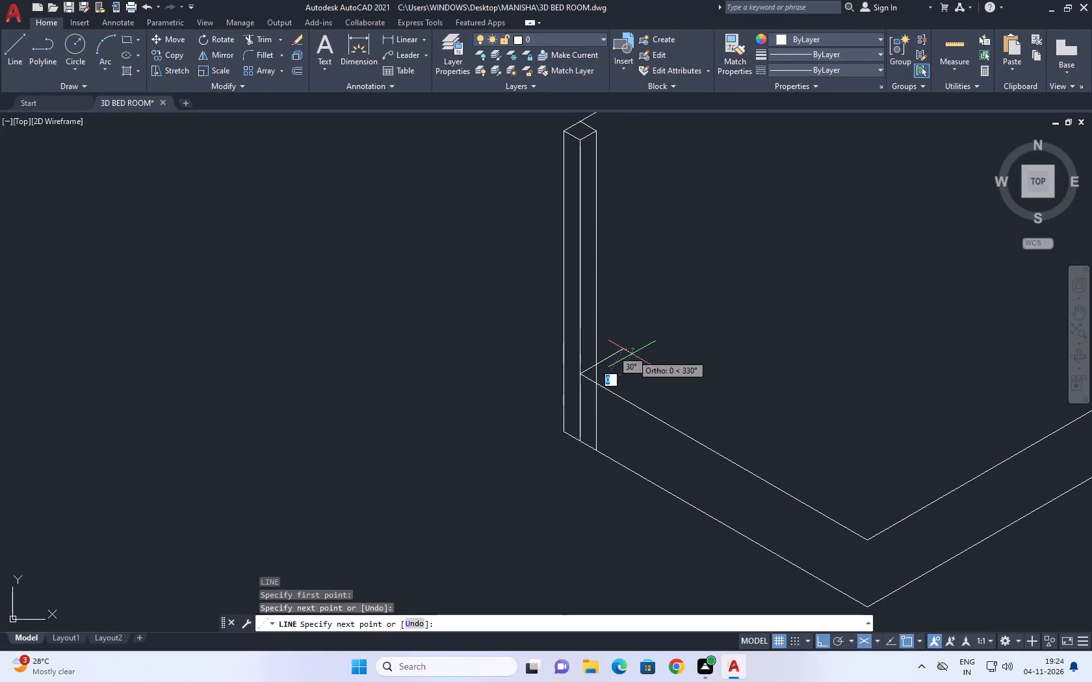
key("Escape")
Draw a line from the short line's crossing with the column's right vertical, parallel to the lower left sloping line, towards the bottom corner.
key("l")
key("space")
left_click(591, 366)
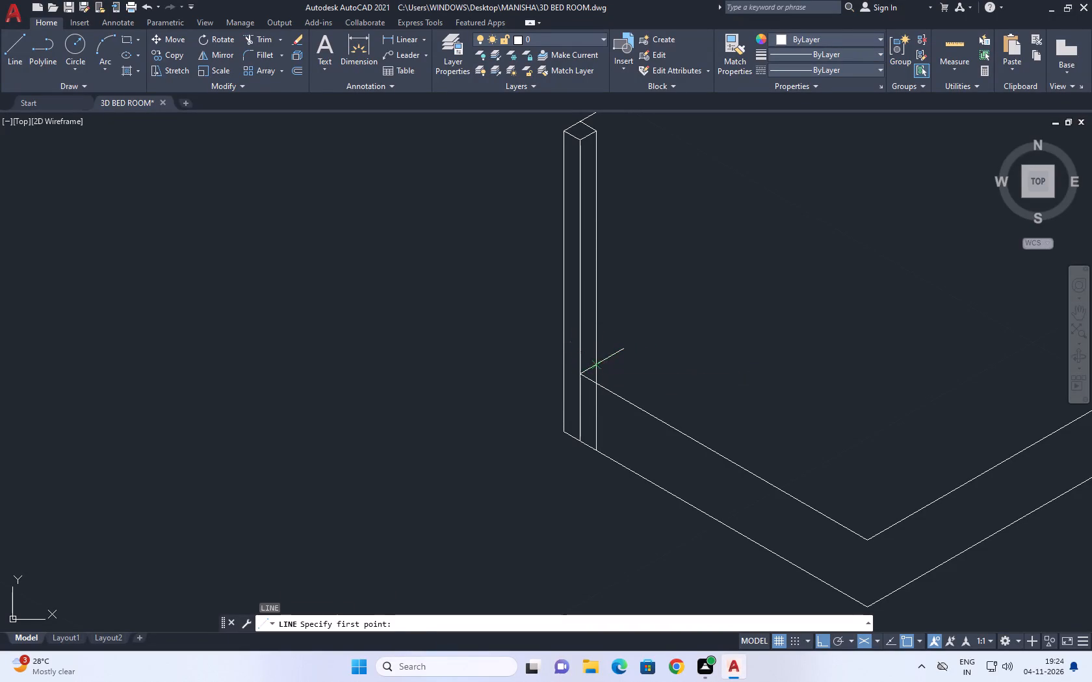
scroll(850, 511, "up", 2)
left_click(894, 546)
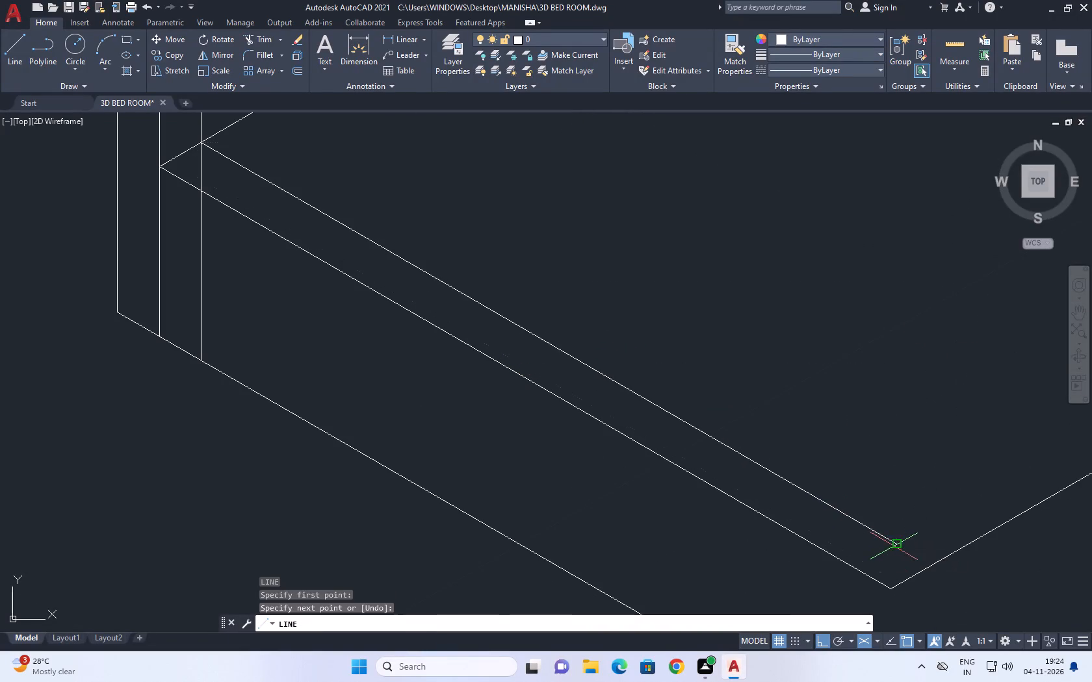
key("Escape")
Copy the interior lower right sloping line 0.226 inward along the 150° direction.
scroll(796, 438, "down", 2)
middle_click_drag(883, 461, 798, 474)
left_click(817, 476)
left_click(792, 449)
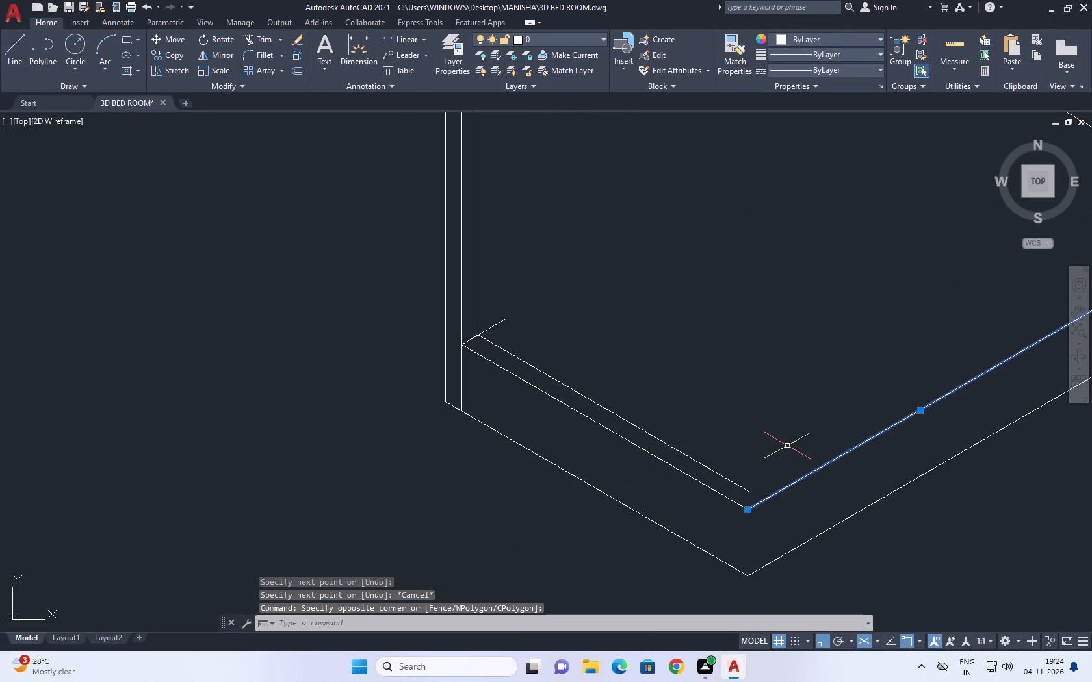
key("c")
type("O")
key("space")
left_click(805, 458)
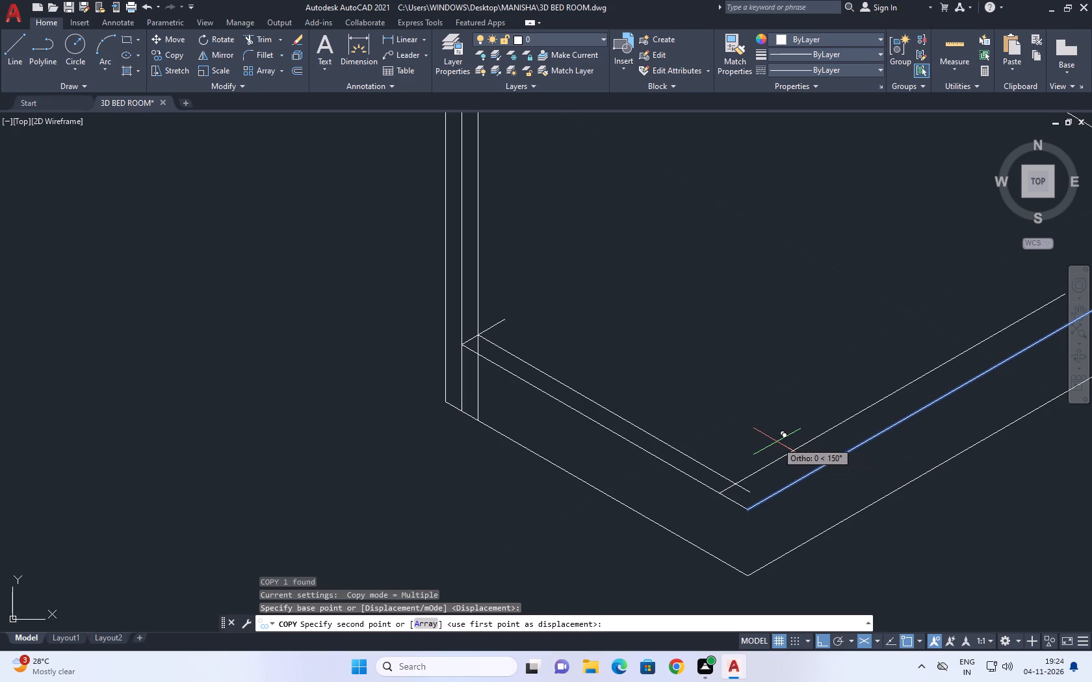
type("0.226")
key("Return")
key("Escape")
Trim the overlapping ends where the two inner sloping lines cross near the bottom corner.
type("TR")
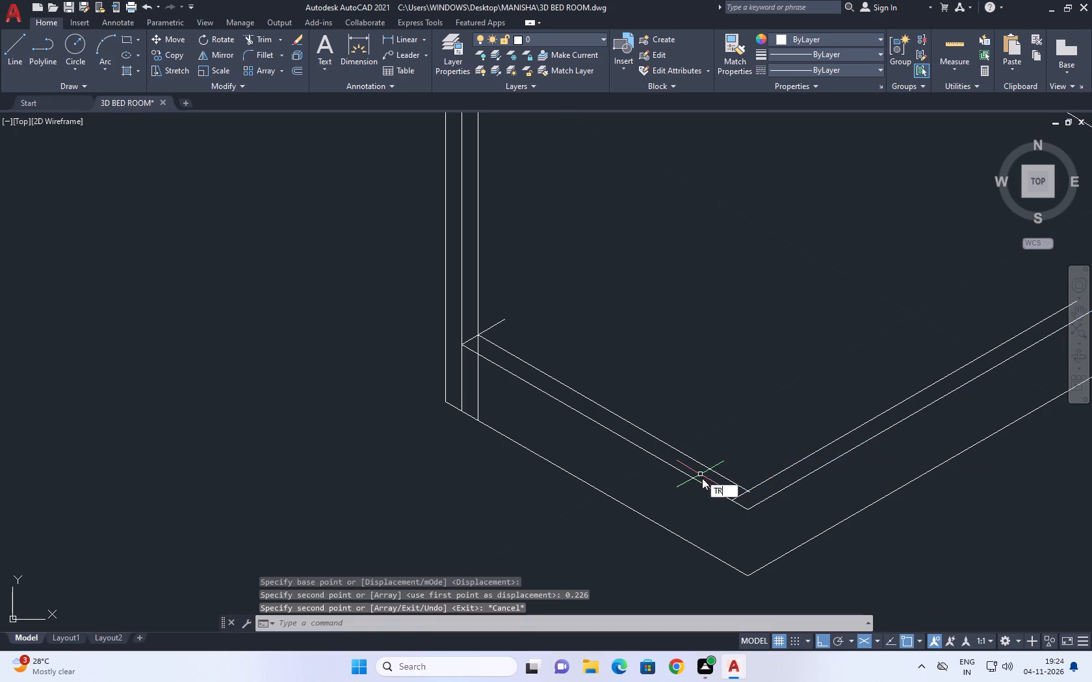
key("space")
scroll(759, 509, "up", 5)
left_click(734, 421)
left_click(613, 427)
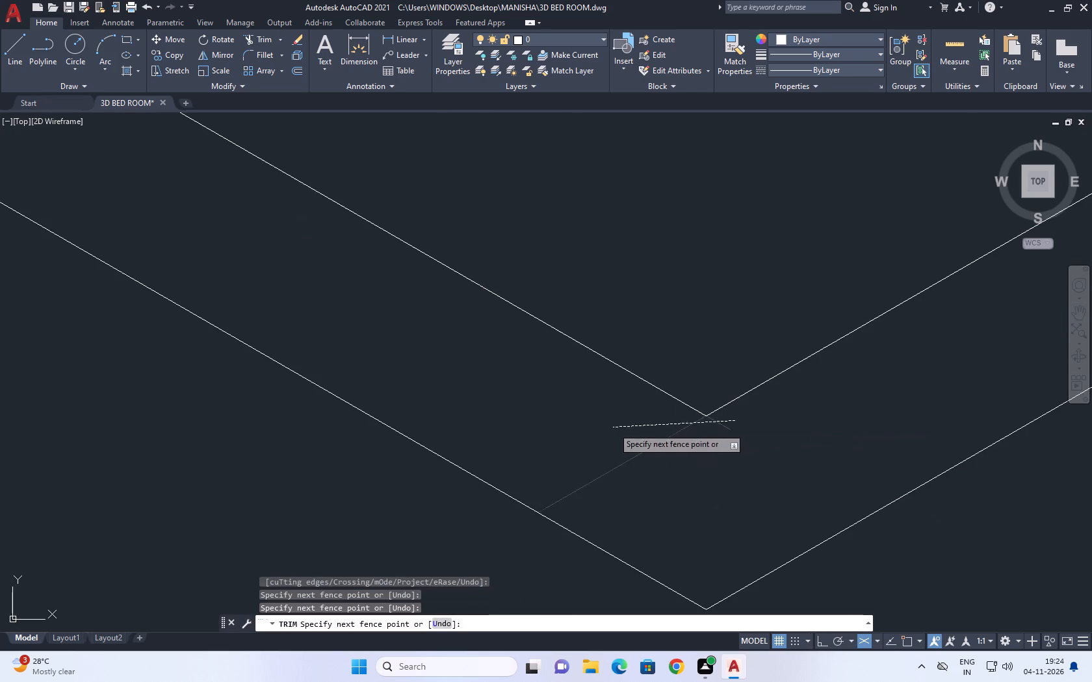
Trim the short line's overhang beyond the column and the column's right vertical between the two parallel sloping lines.
scroll(731, 466, "down", 4)
middle_click_drag(532, 264, 649, 412)
left_click(448, 348)
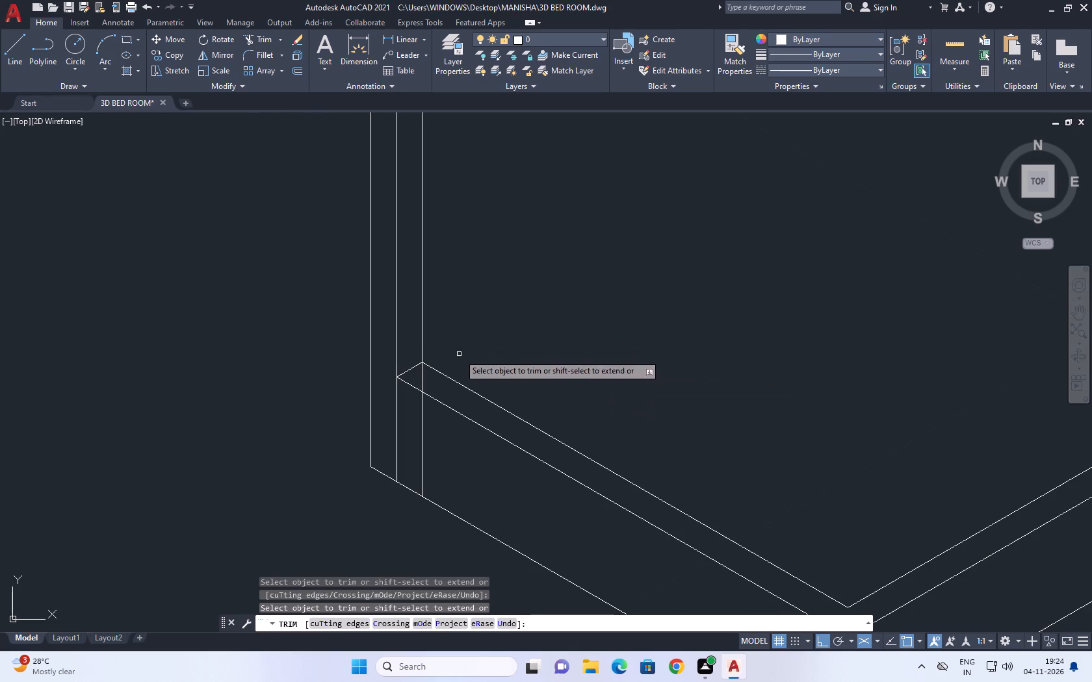
left_click(421, 372)
scroll(439, 362, "down", 1)
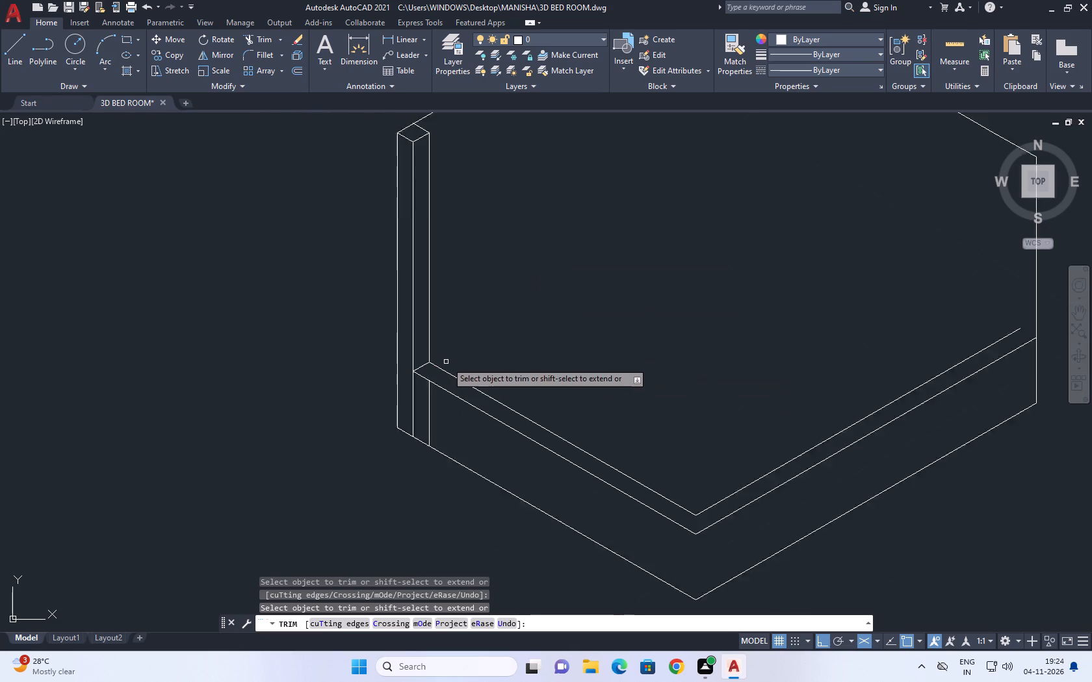
scroll(447, 362, "down", 1)
key("Escape")
Erase the leftover piece of the column's right vertical line below the parallel sloping lines.
scroll(435, 403, "up", 1)
left_click(437, 394)
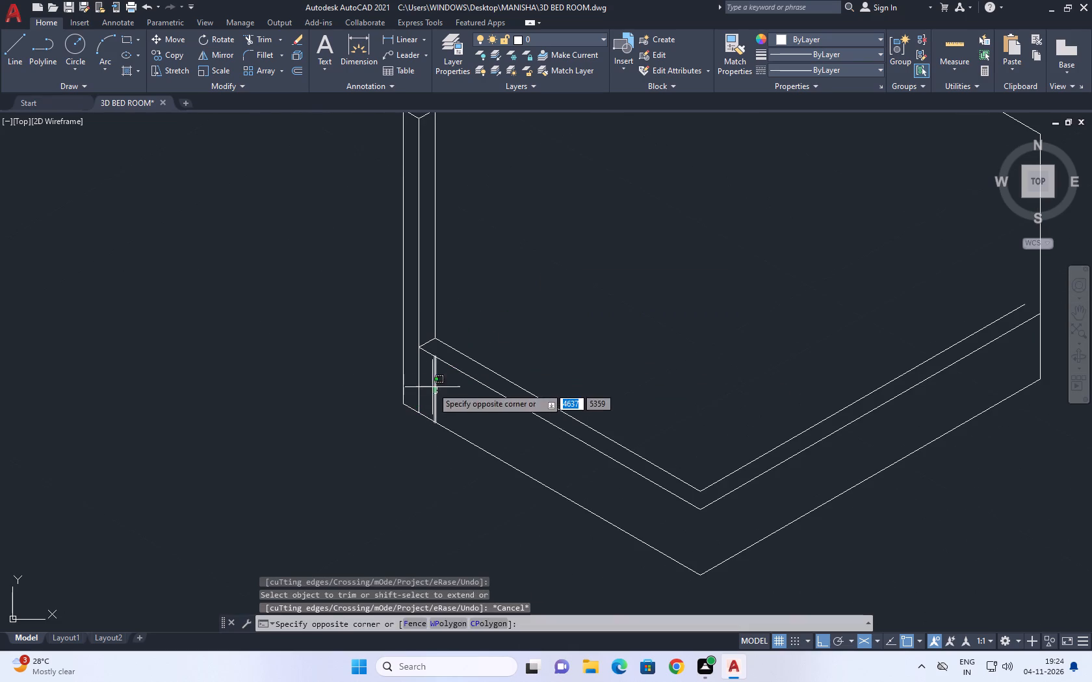
left_click(432, 387)
middle_click_drag(453, 408, 554, 401)
key("Delete")
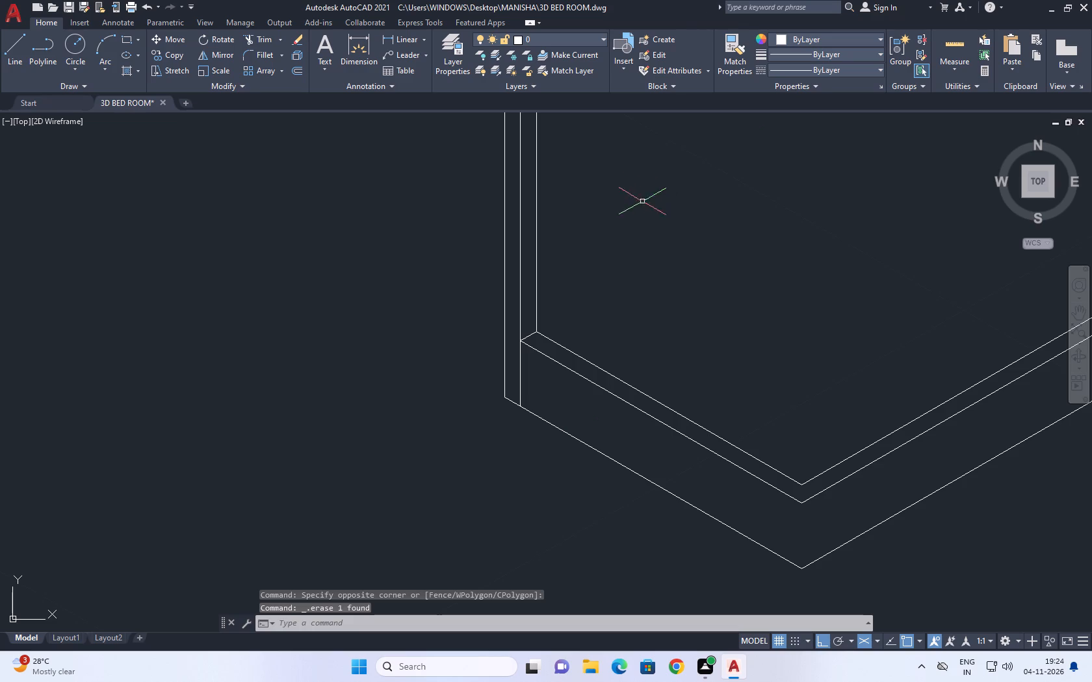
Trim the column's middle vertical line below its junction with the interior sloping line.
scroll(553, 214, "down", 1)
middle_click_drag(569, 276, 595, 326)
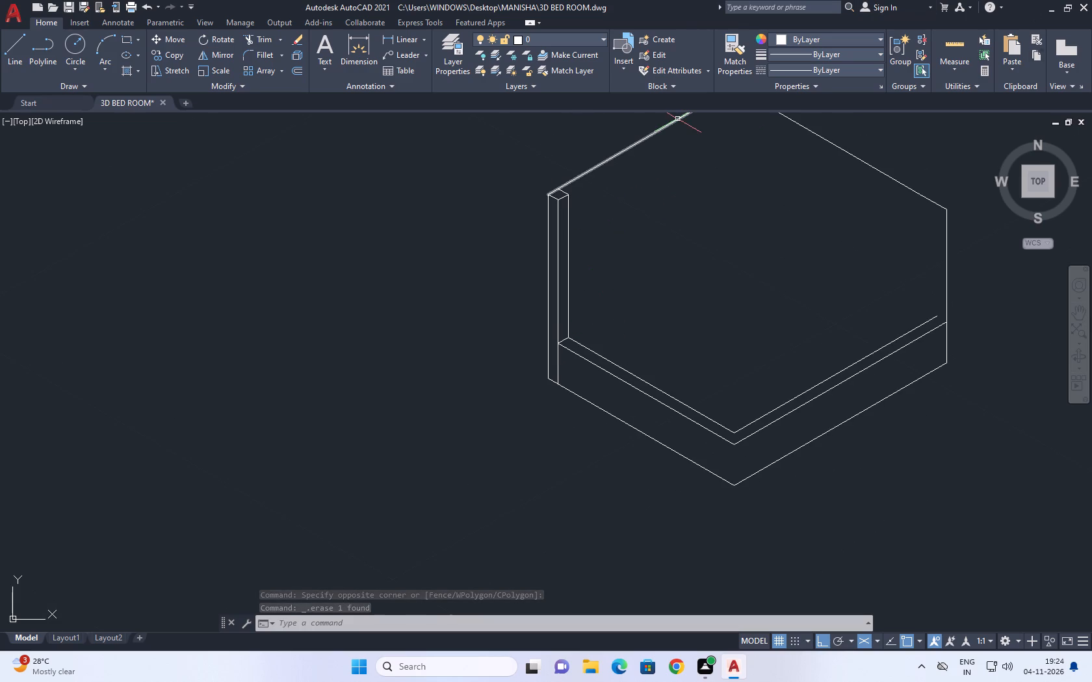
left_click(260, 39)
scroll(552, 358, "up", 2)
left_click(556, 358)
left_click(578, 373)
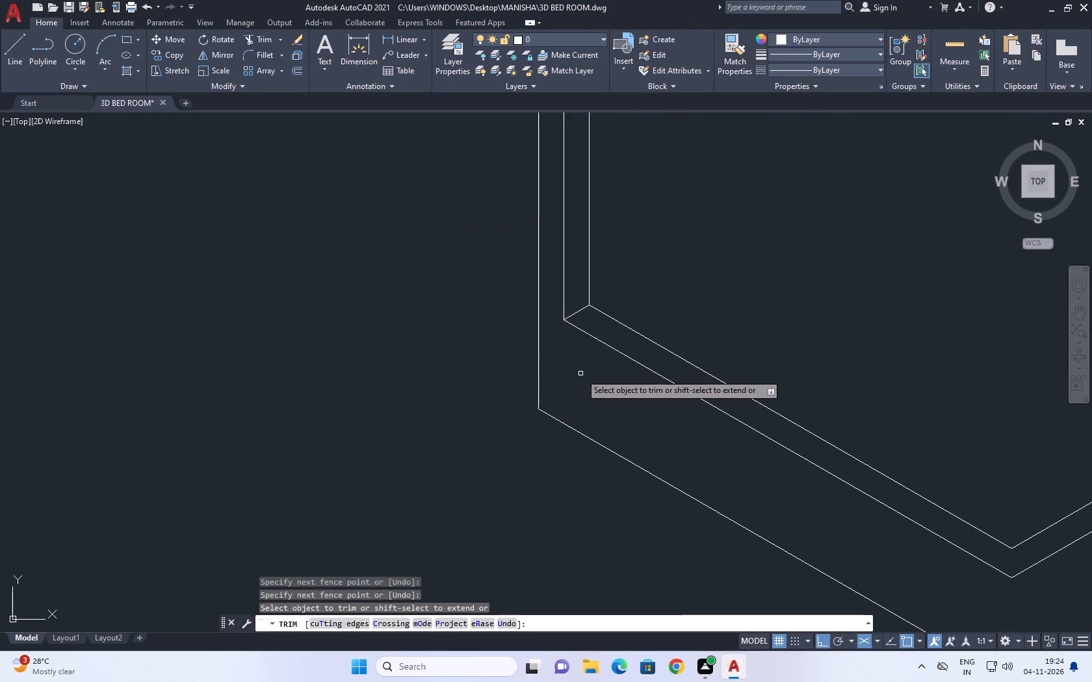
right_click(583, 372)
left_click(632, 399)
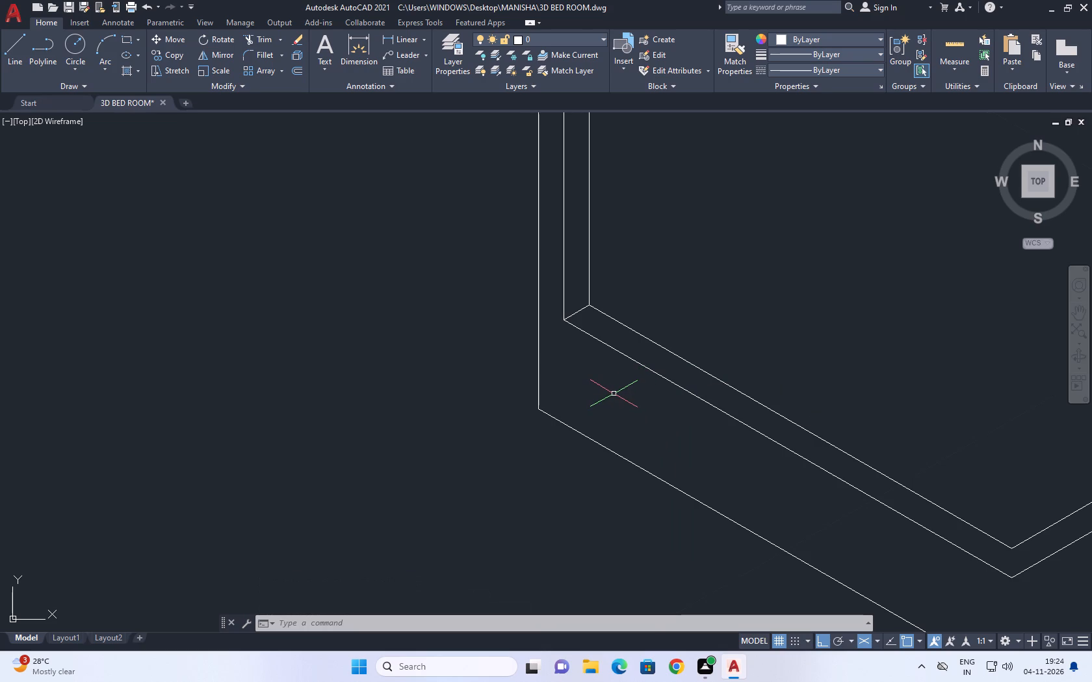
Extend the inner lower right sloping line to the outline's right vertical edge.
scroll(621, 391, "down", 1)
middle_click_drag(731, 359, 629, 392)
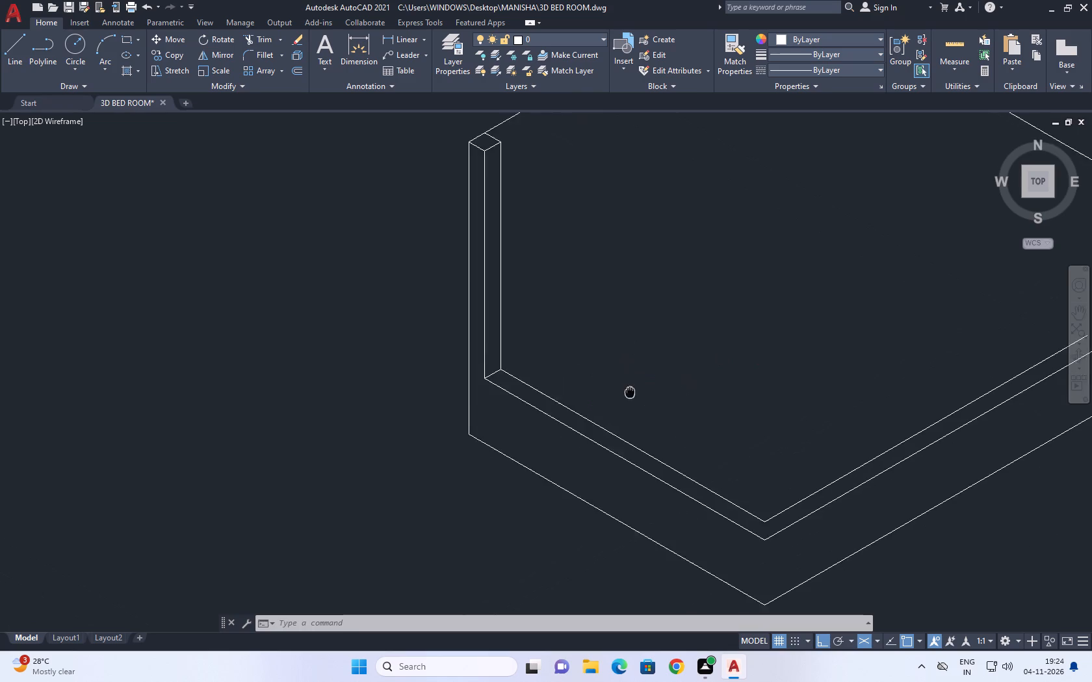
middle_click_drag(629, 392, 508, 420)
middle_click_drag(909, 426, 902, 426)
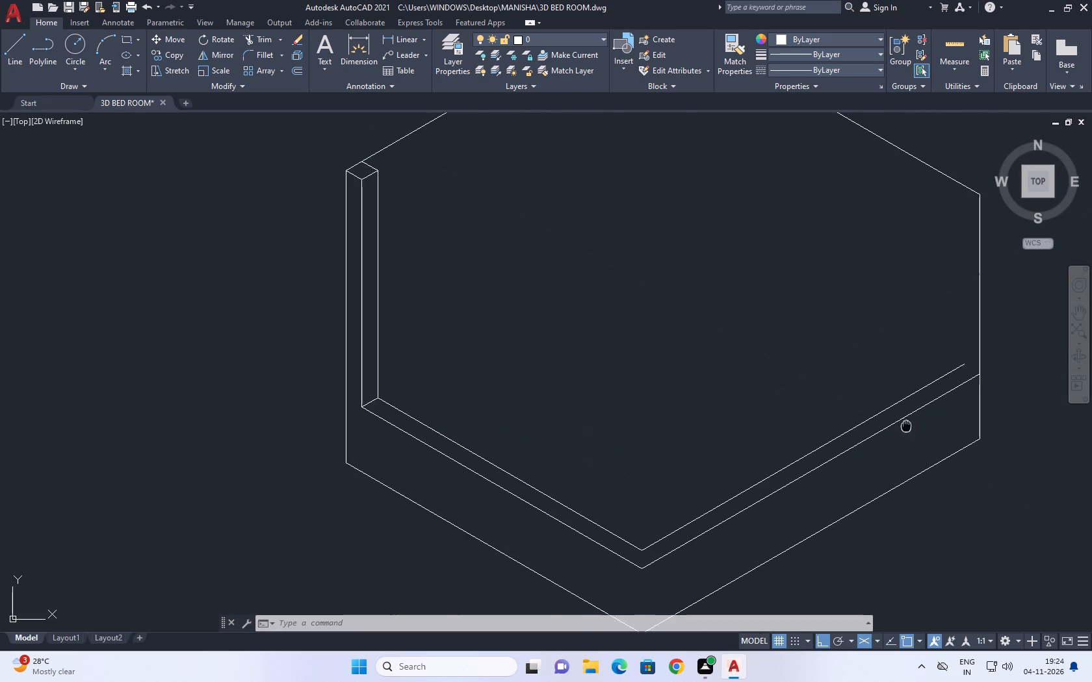
middle_click_drag(902, 426, 798, 441)
key("e")
key("x")
key("space")
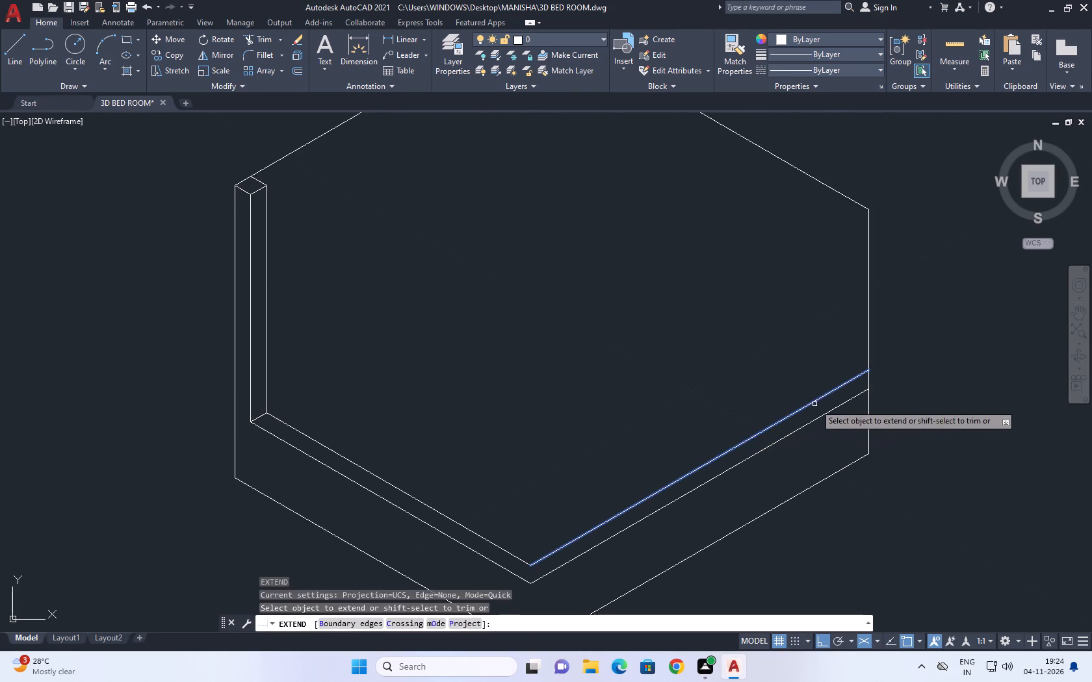
left_click(820, 399)
key("Escape")
Join the two segments of the outline's right vertical edge into one line.
middle_click_drag(879, 385, 869, 475)
left_click_drag(883, 379, 871, 377)
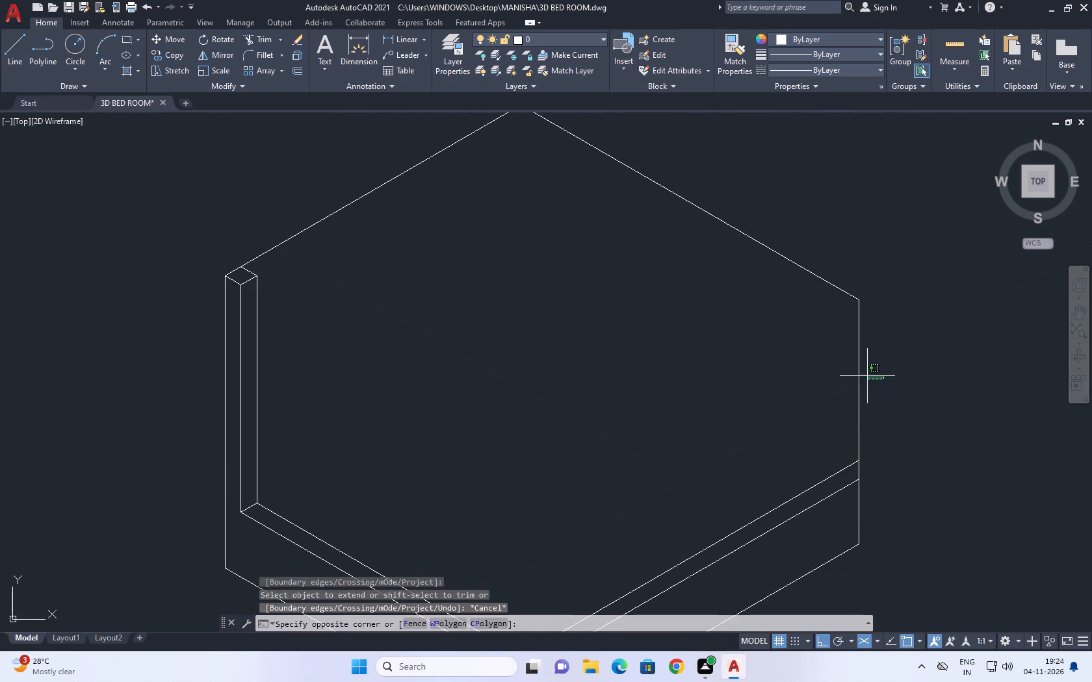
left_click(821, 367)
left_click(874, 433)
left_click(844, 427)
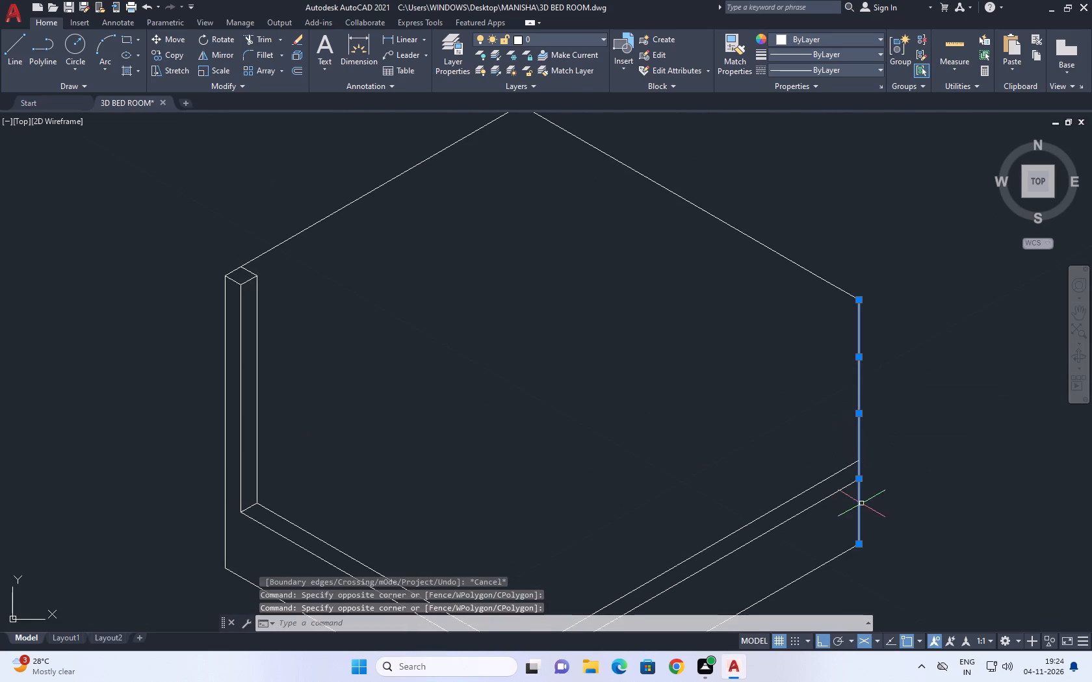
type("J")
key("space")
Copy the joined right vertical edge 0.226 along the outline's upper right sloping edge.
left_click(864, 460)
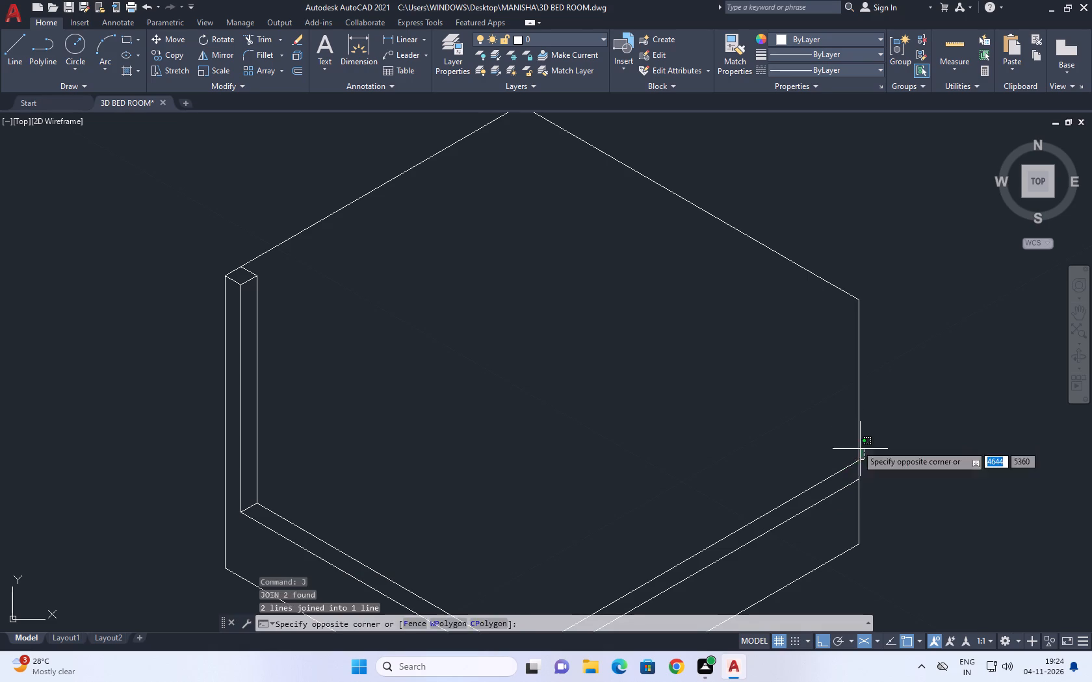
left_click(835, 409)
type("CO")
key("space")
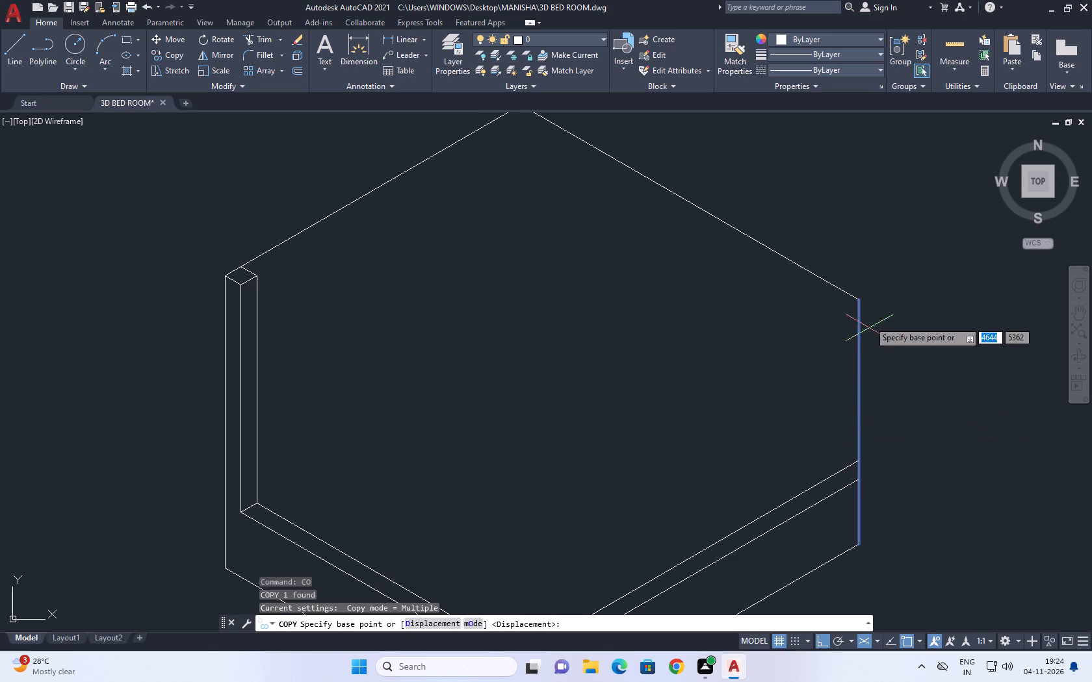
left_click(862, 300)
scroll(846, 294, "up", 2)
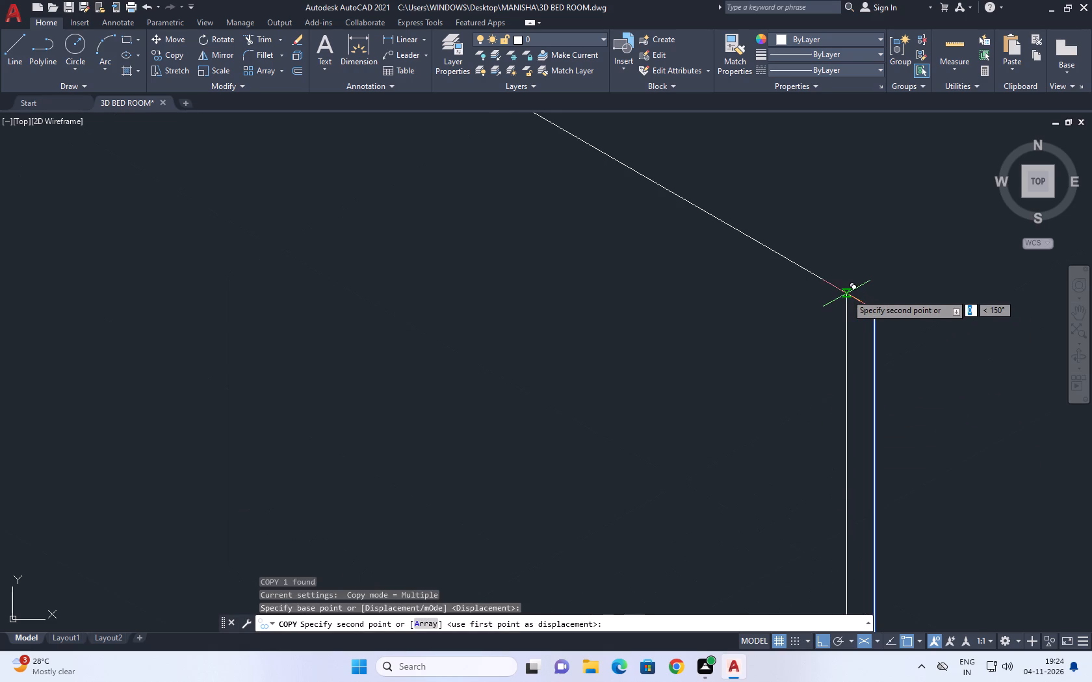
type("022")
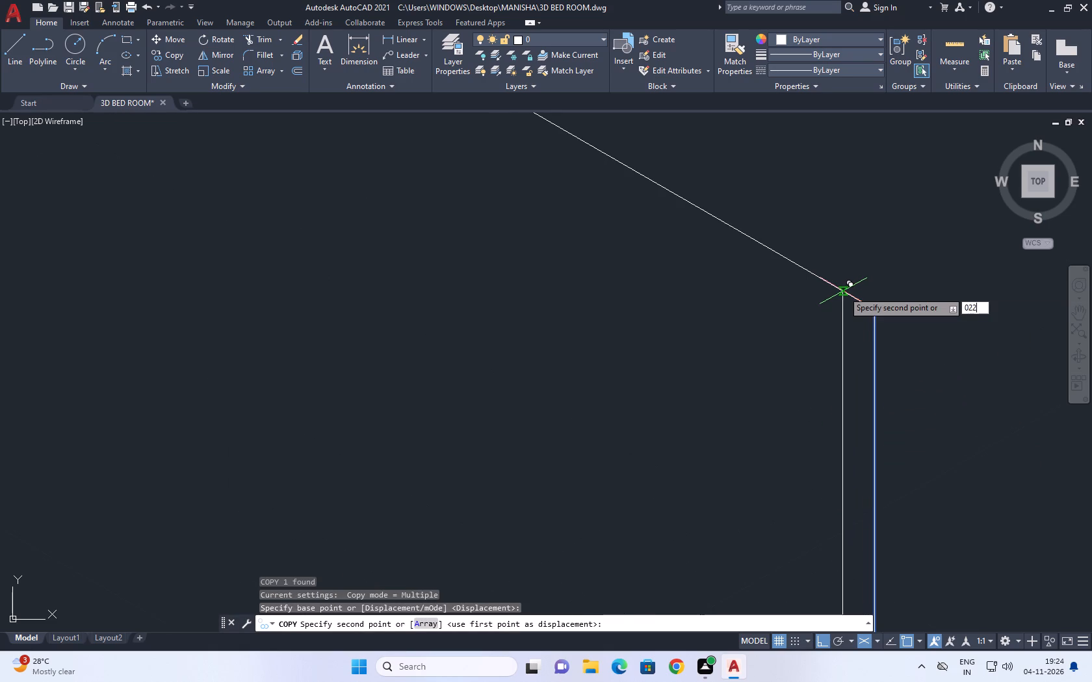
key("BackSpace")
key("BackSpace")
key("period")
type("22")
key("6")
key("Return")
scroll(820, 273, "down", 2)
key("Escape")
Copy the right vertical edge and its offset copy together 0.226 inward along the 210° direction.
middle_click_drag(824, 390, 828, 353)
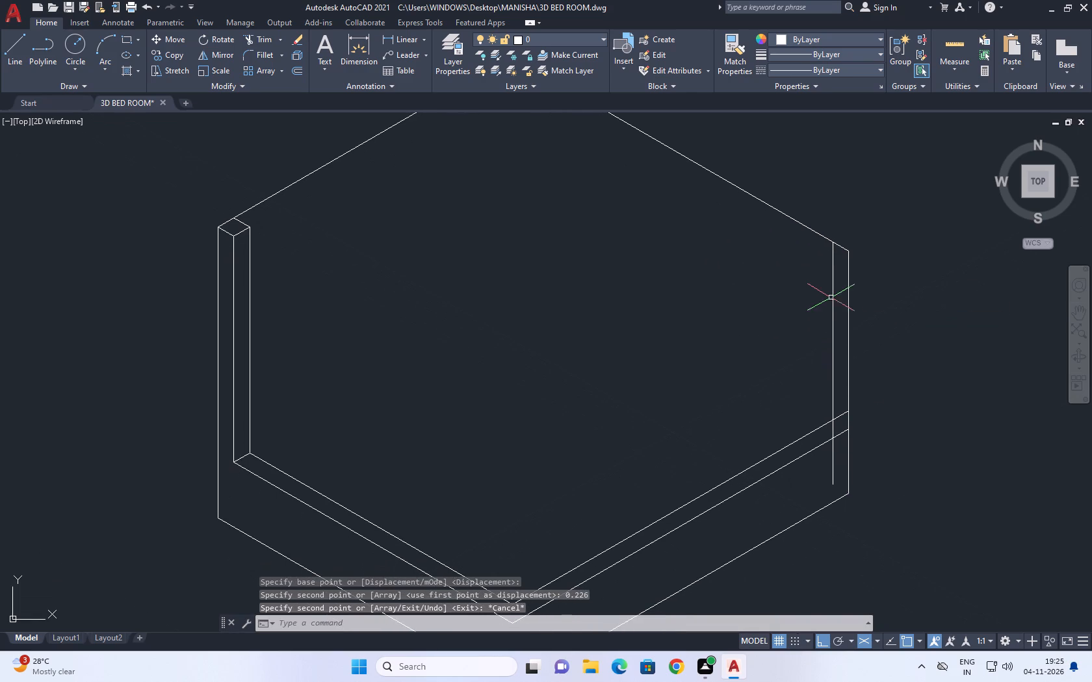
left_click(833, 284)
left_click(848, 306)
type("CO")
key("space")
left_click(848, 249)
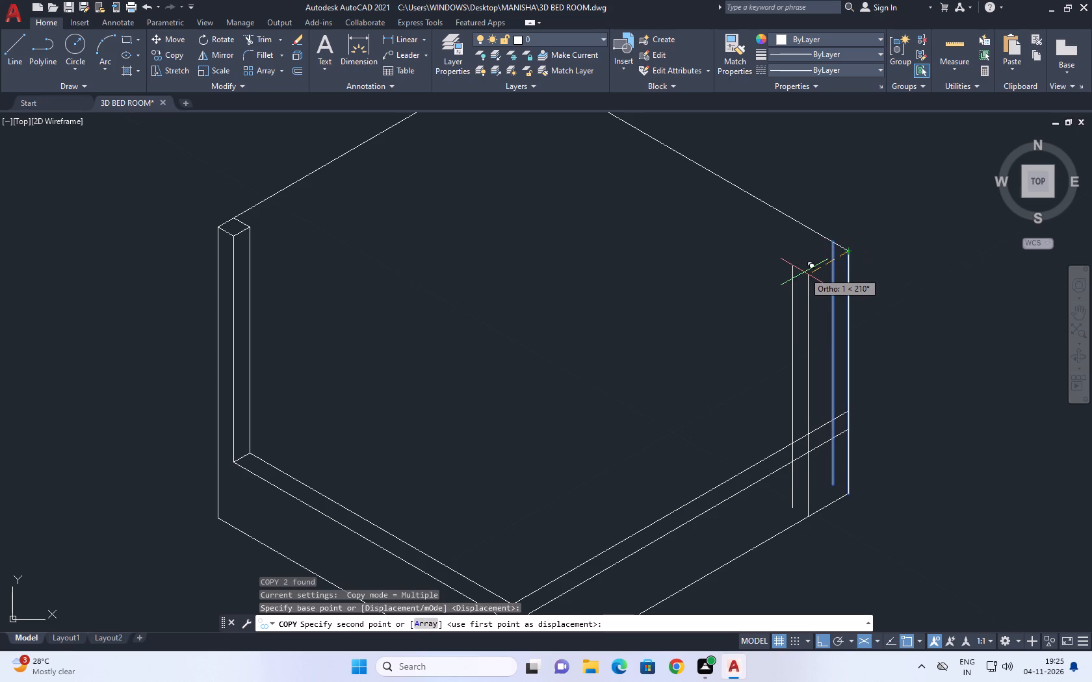
key("0")
type(".226")
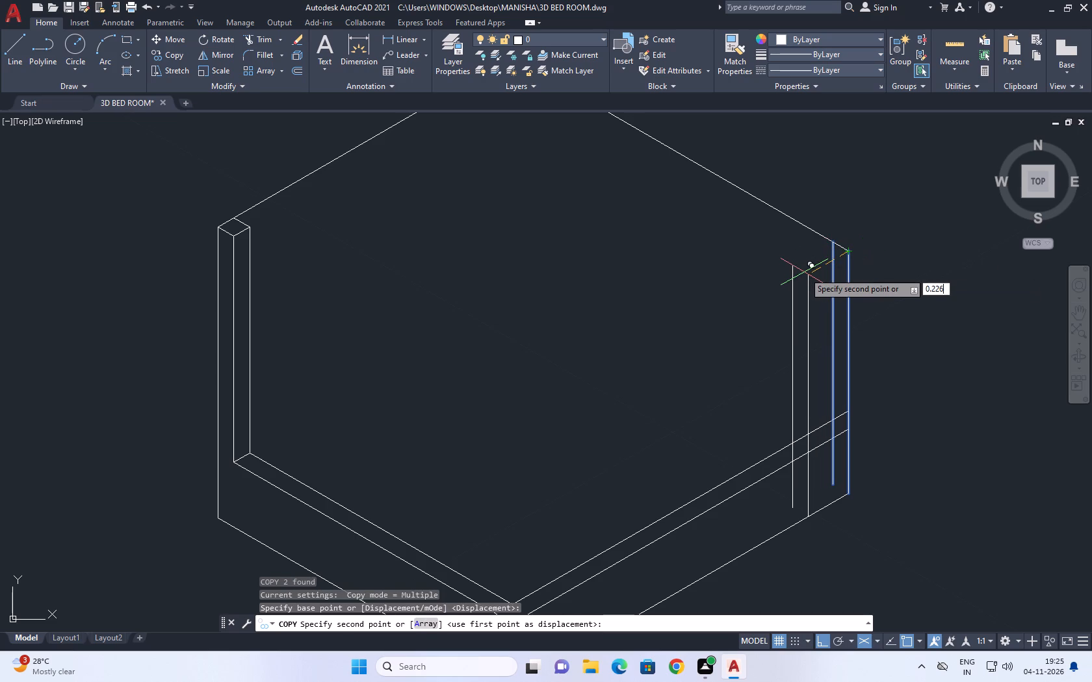
key("Return")
key("Escape")
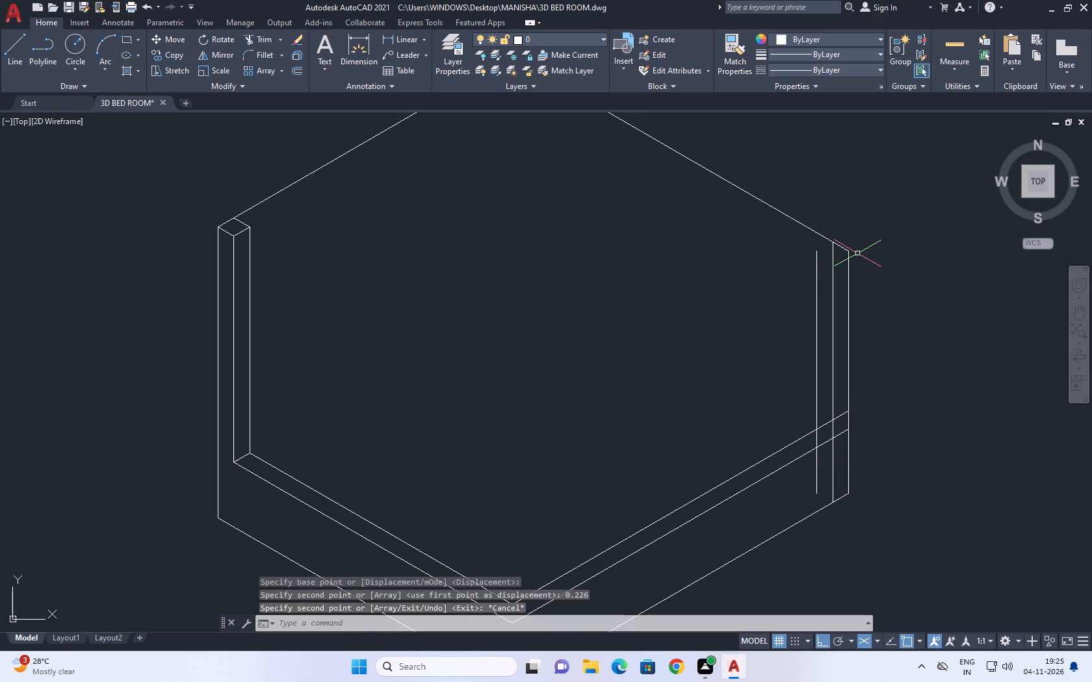
Draw the three missing top edges of the right corner column with lines, forming its isometric rhombus cap.
middle_click_drag(858, 253, 843, 305)
key("l")
key("space")
scroll(822, 302, "up", 1)
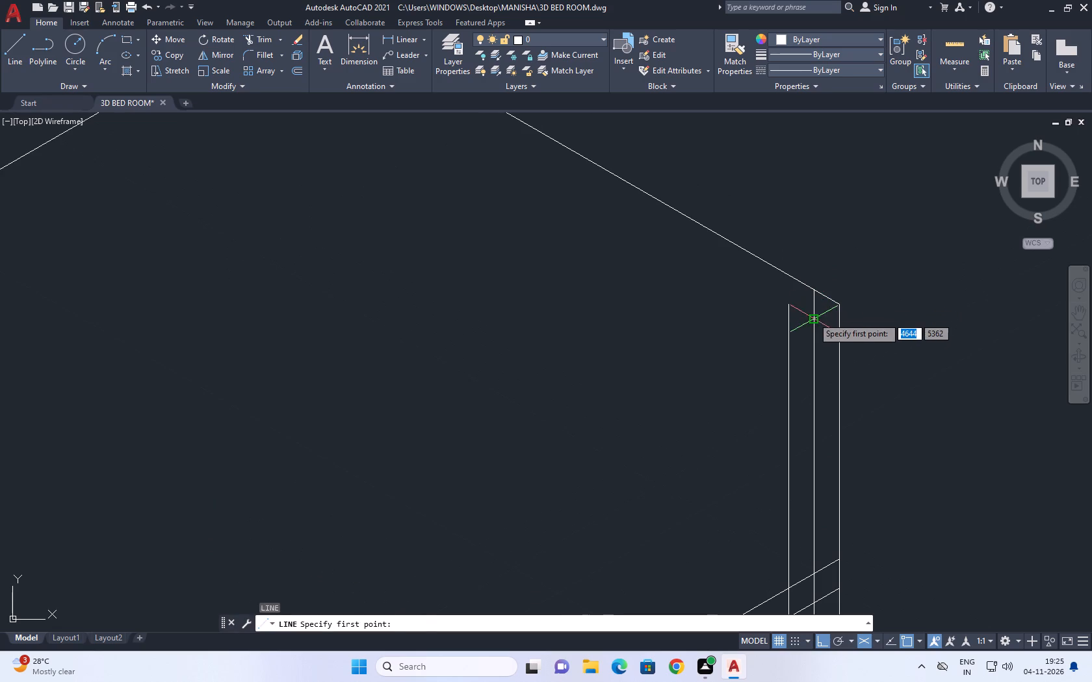
left_click(809, 322)
scroll(837, 303, "up", 1)
left_click(837, 303)
key("Escape")
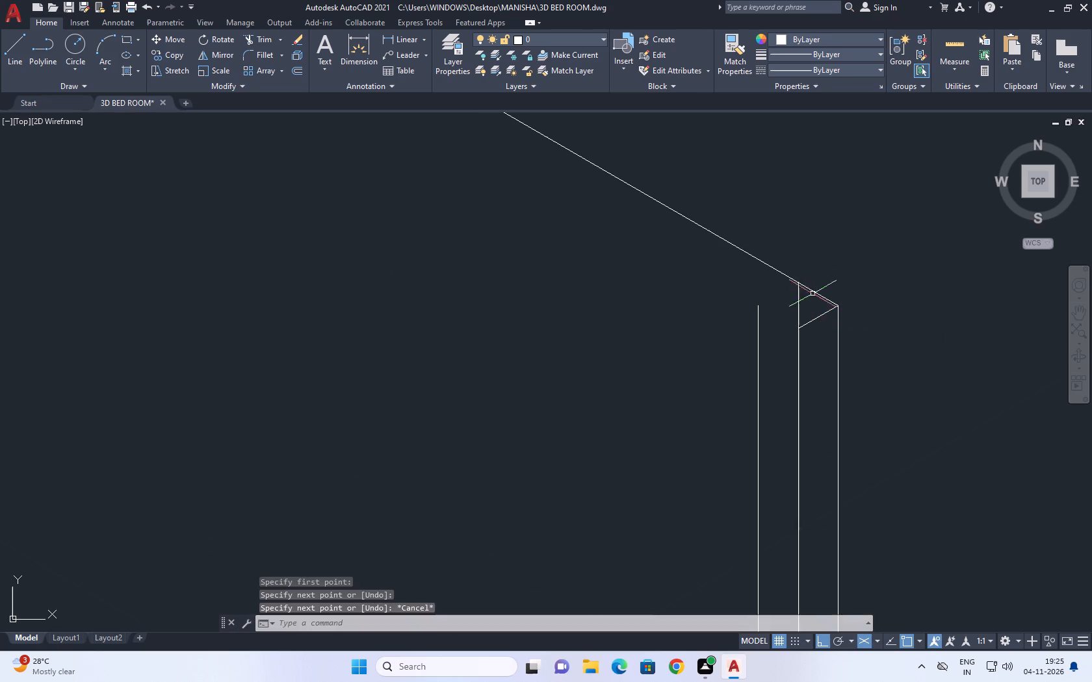
key("space")
left_click(800, 284)
left_click(759, 305)
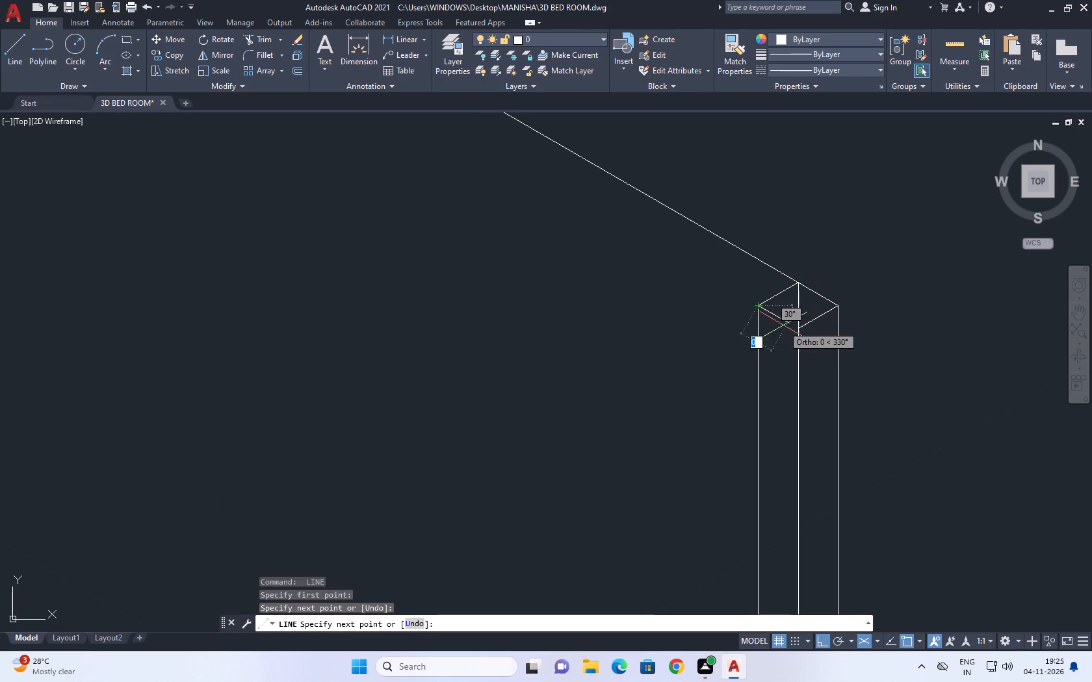
left_click(794, 329)
key("Escape")
Delete the short segment at the lower end of the outline's upper right sloping edge, by the right column's top.
left_click(697, 213)
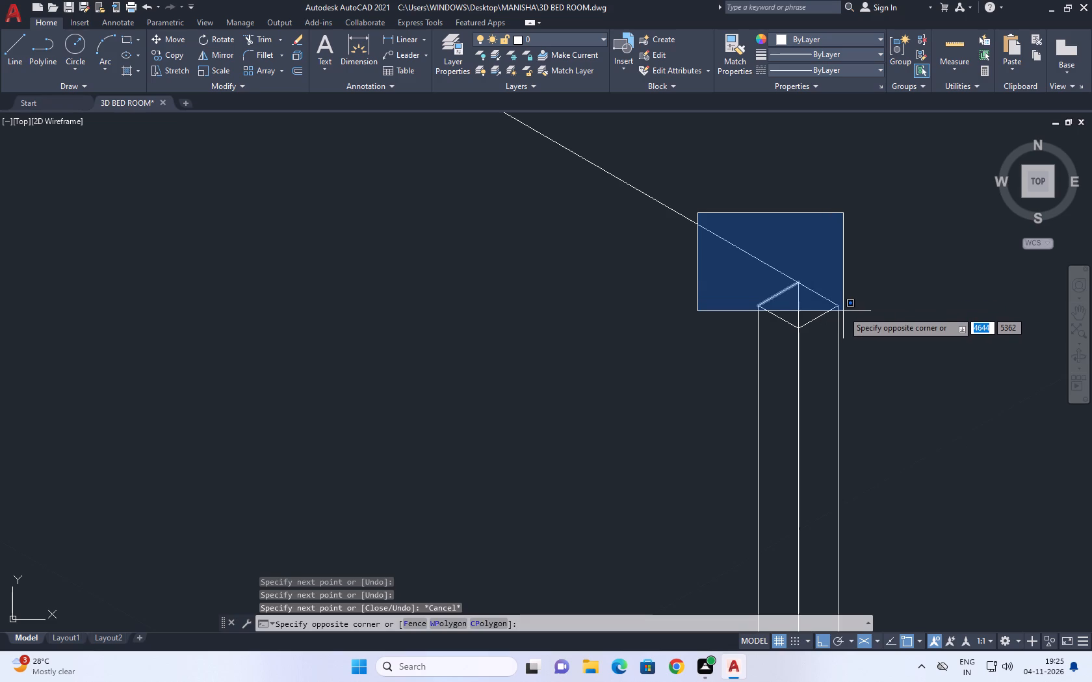
left_click(843, 311)
scroll(791, 278, "up", 2)
key("Escape")
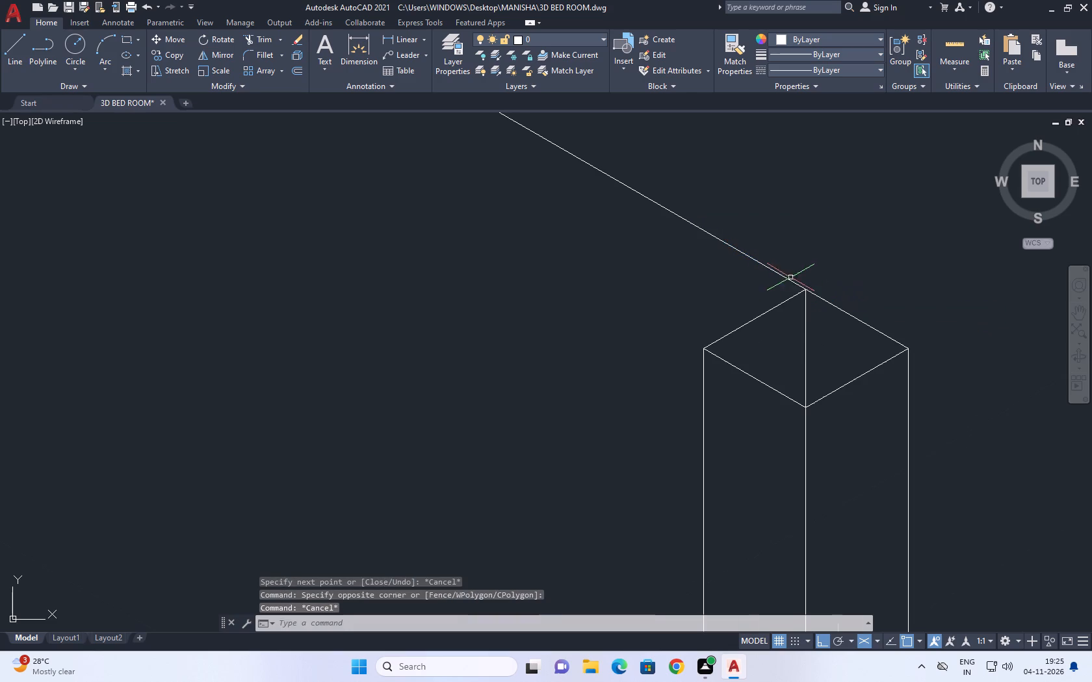
left_click(775, 273)
key("Delete")
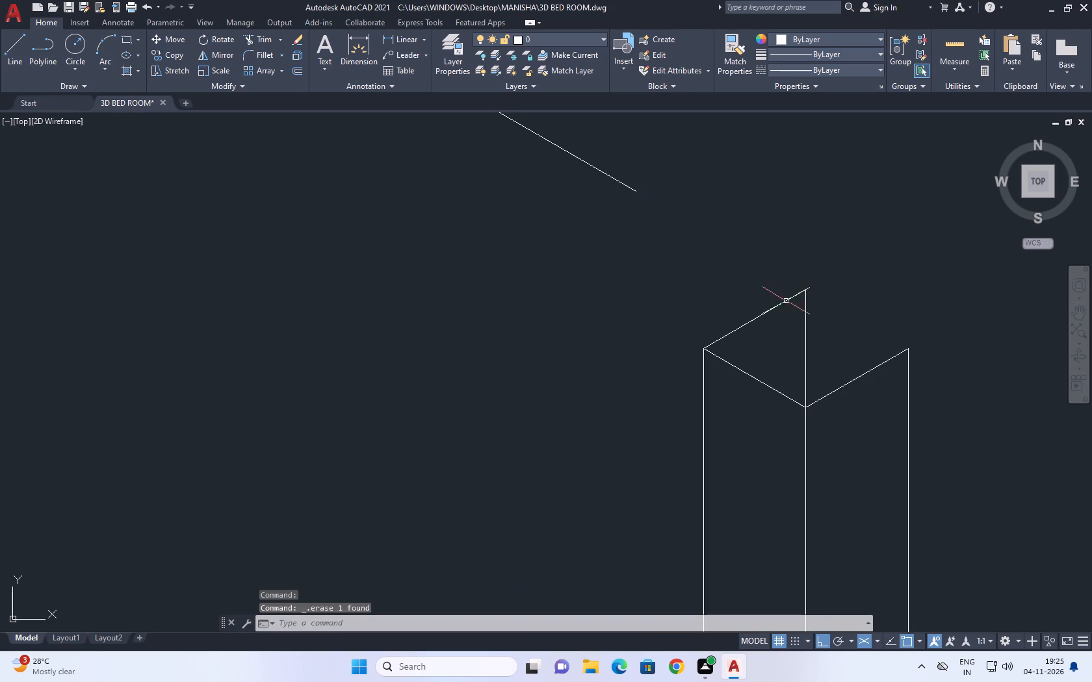
Extend the remaining upper right sloping edge past the column's back corner to the top of the right vertical edge.
scroll(804, 310, "down", 2)
middle_click_drag(852, 312, 849, 322)
key("e")
key("x")
key("space")
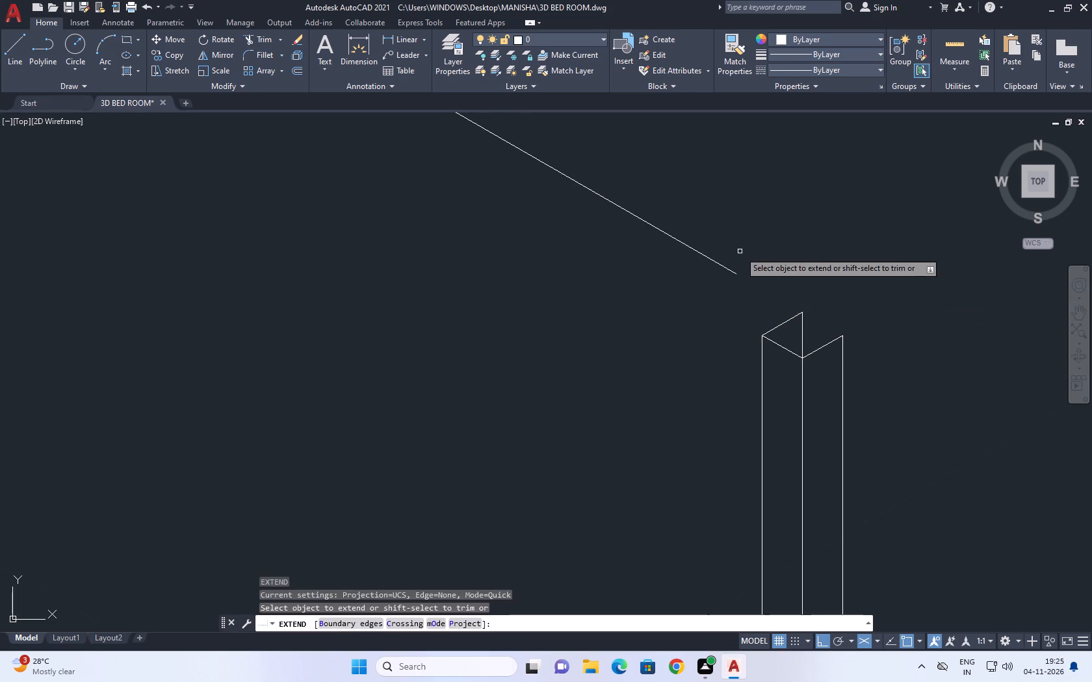
left_click_drag(729, 240, 717, 247)
left_click(657, 294)
left_click(786, 292)
left_click(769, 307)
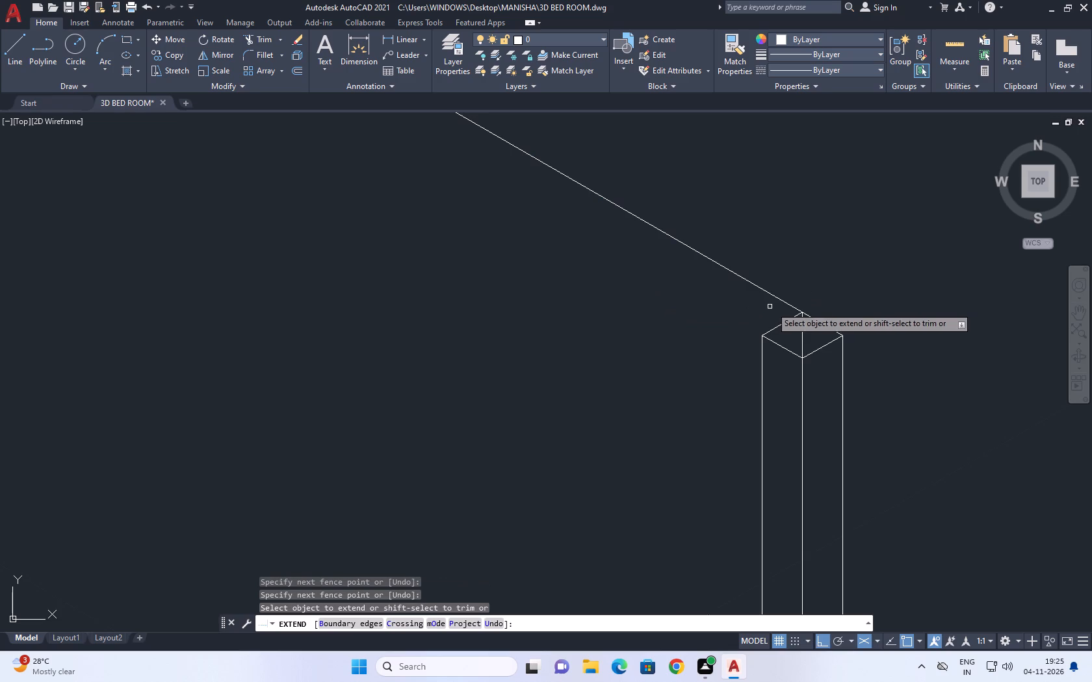
scroll(844, 297, "down", 2)
key("space")
Trim the middle vertical line where it crosses the right column's top rhombus.
middle_click_drag(885, 292, 840, 288)
type("TR")
key("space")
scroll(790, 313, "up", 2)
left_click(772, 302)
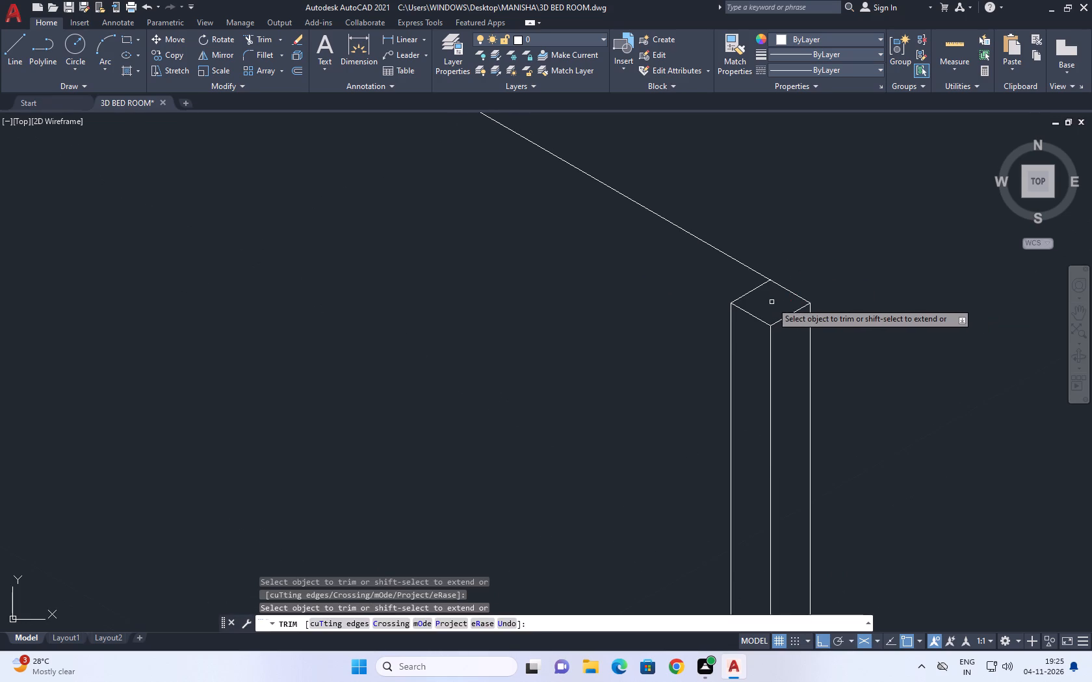
Trim the right column's two inner vertical lines below the lower of the two inner sloping wall edges.
scroll(775, 294, "down", 3)
scroll(797, 396, "down", 1)
scroll(782, 420, "up", 4)
left_click(790, 411)
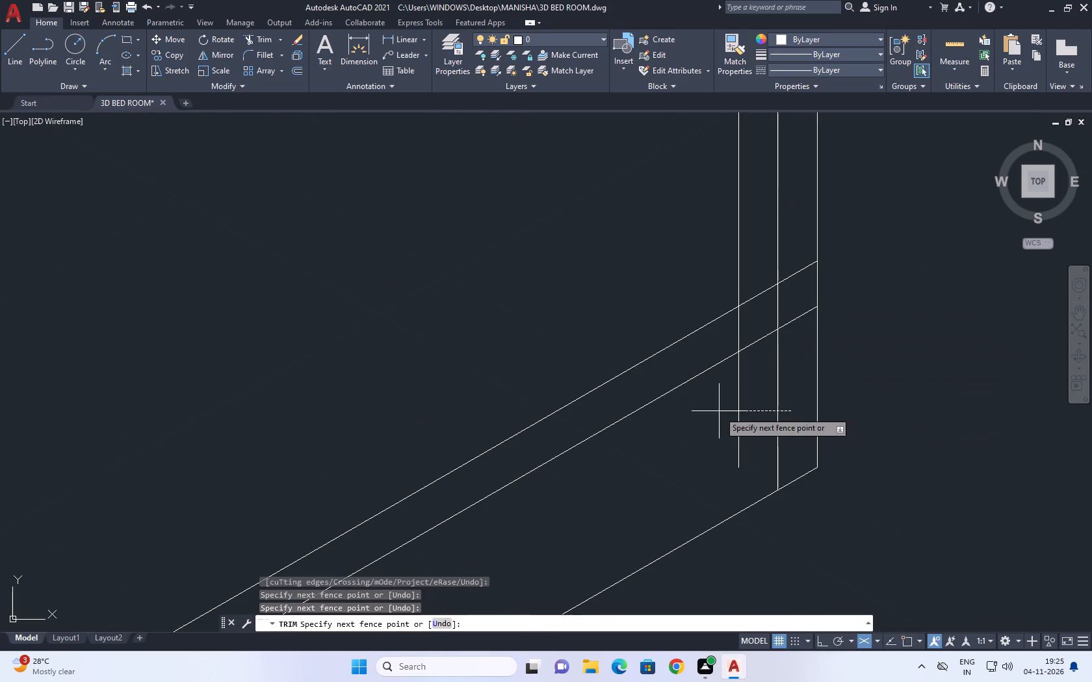
left_click(718, 411)
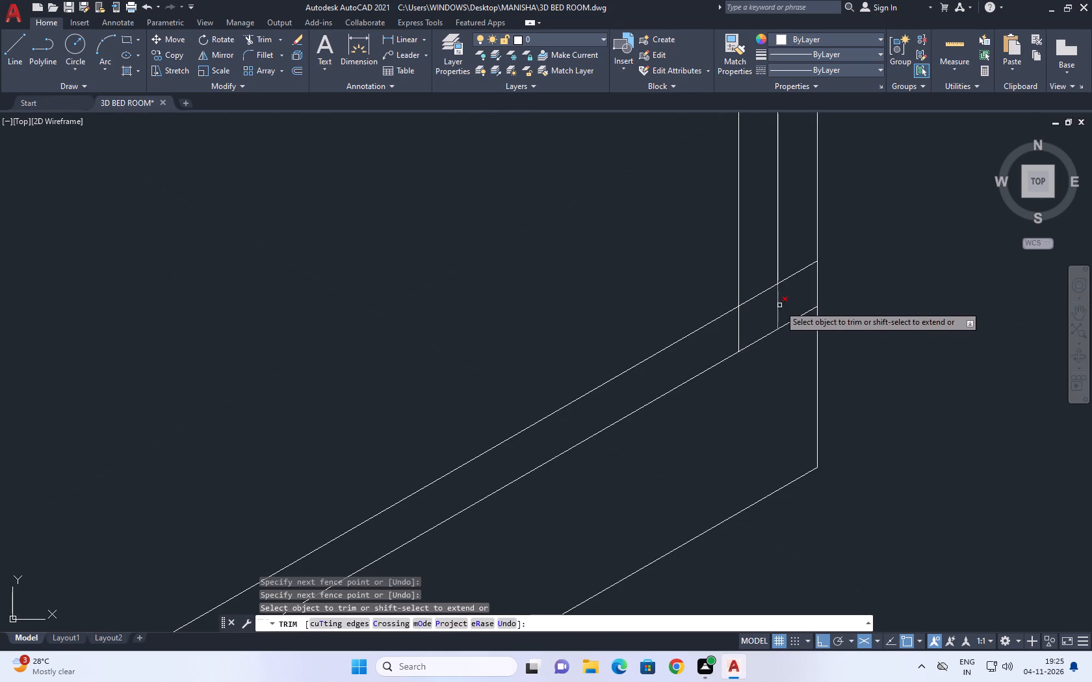
Trim the upper inner sloping edge inside the right column and the leftover stub of the column's innermost vertical below it.
middle_click_drag(807, 277, 835, 353)
left_click(829, 338)
left_click(829, 351)
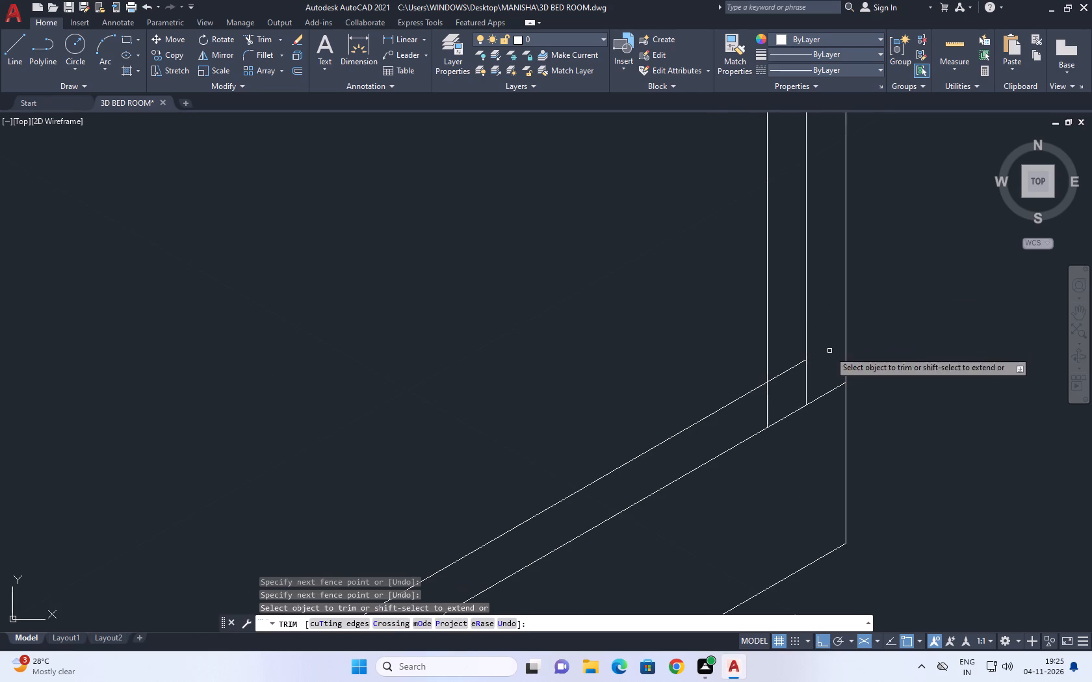
left_click(786, 374)
left_click(769, 405)
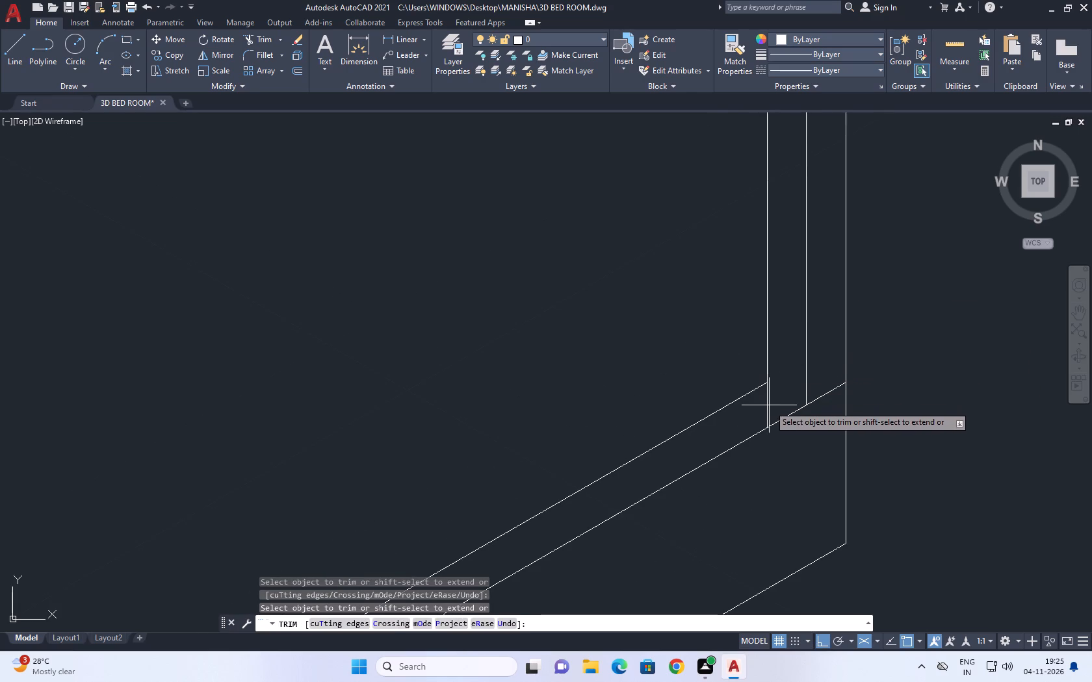
left_click_drag(765, 406, 761, 414)
right_click(794, 433)
left_click(833, 457)
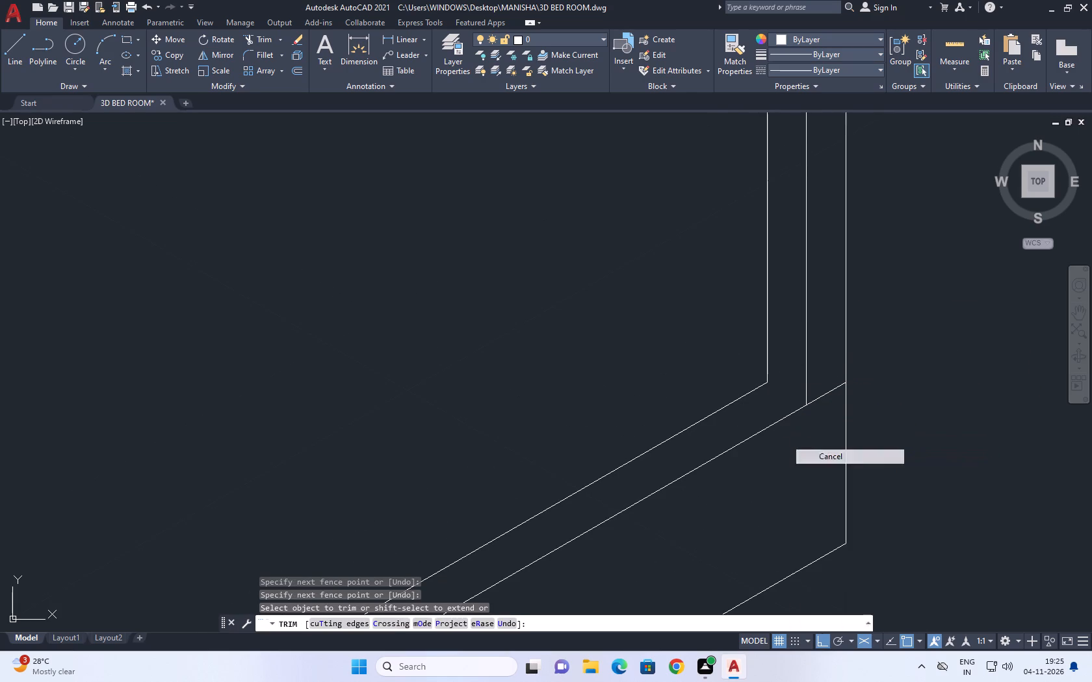
Draw a short line at the right column's foot from the middle vertical's lower end to the innermost vertical's lower end.
key("l")
key("space")
left_click(808, 407)
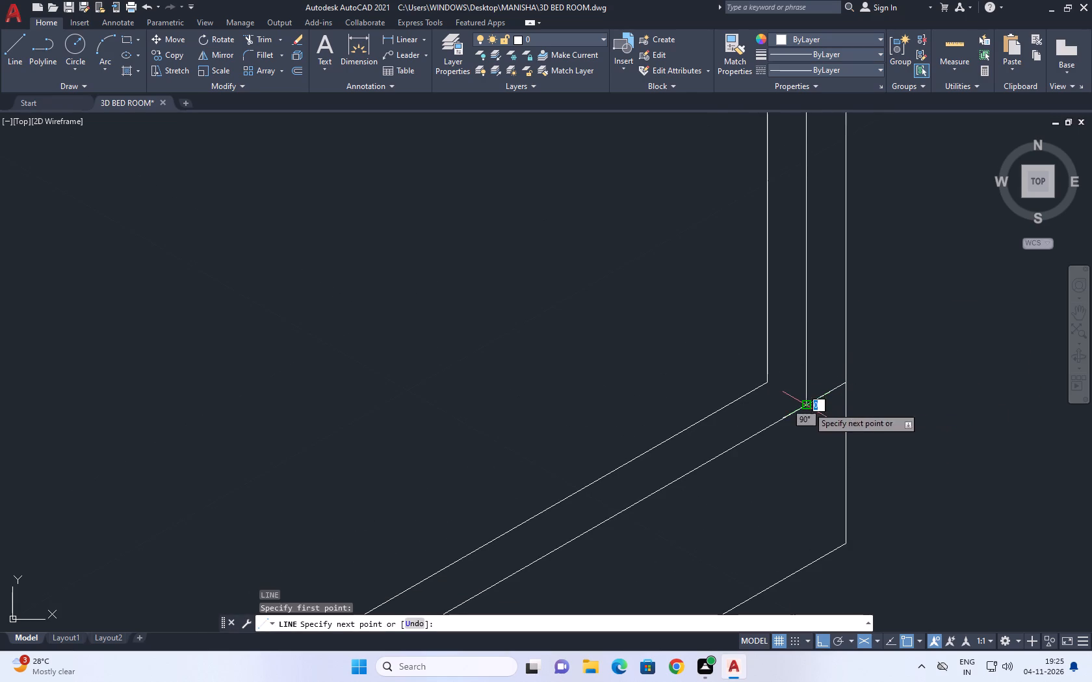
left_click(768, 383)
key("space")
Examine the two corner columns and the low wall edges, looking closely at the left column's foot.
scroll(812, 364, "down", 3)
middle_click_drag(839, 369, 843, 389)
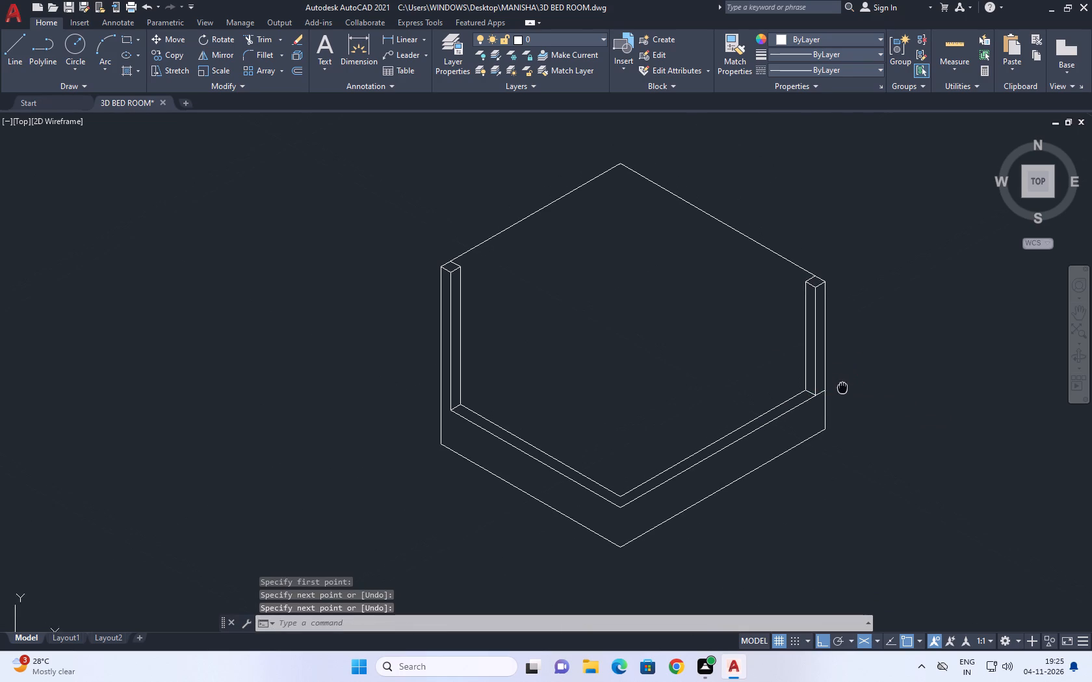
middle_click_drag(843, 389, 842, 388)
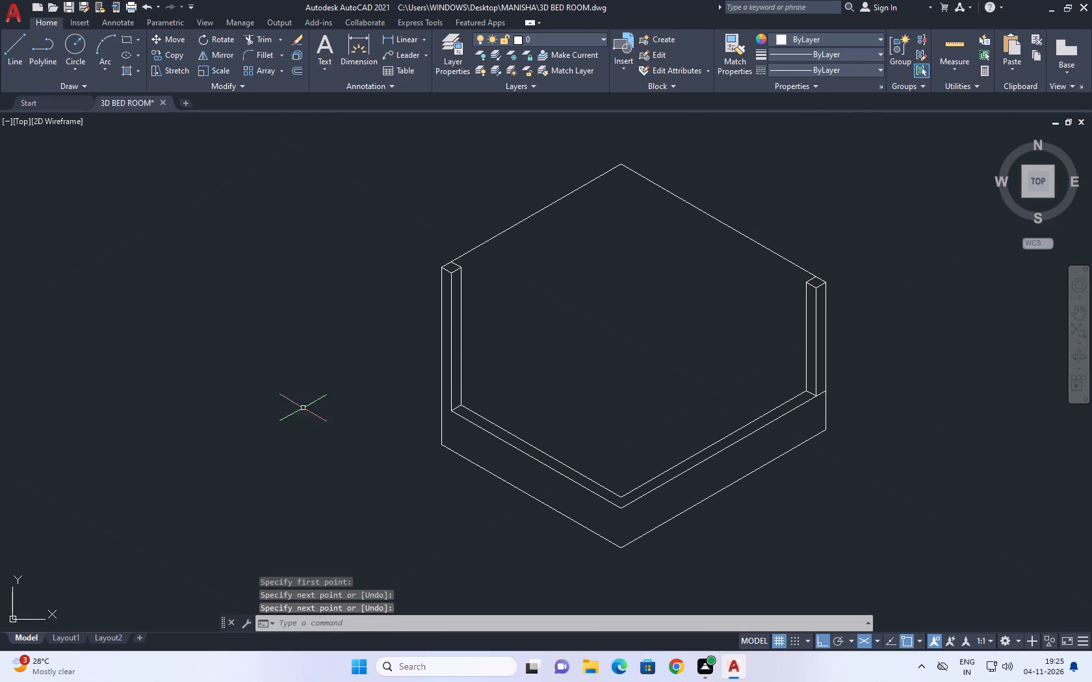
scroll(432, 433, "up", 1)
scroll(518, 400, "up", 2)
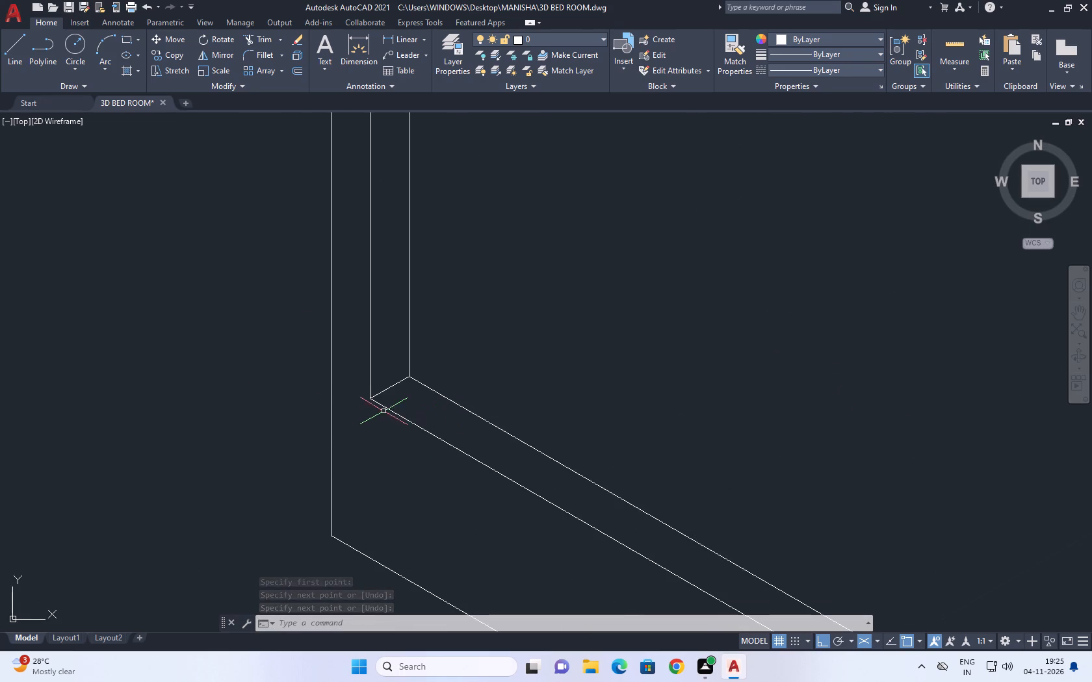
middle_click_drag(404, 400, 427, 440)
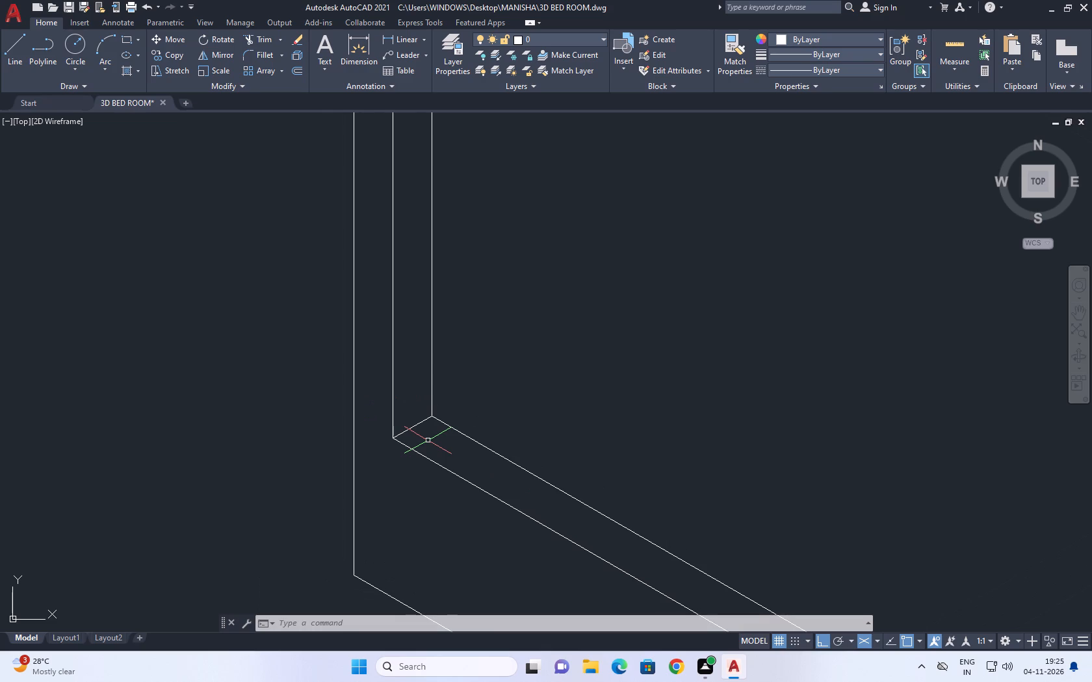
middle_click_drag(504, 266, 343, 228)
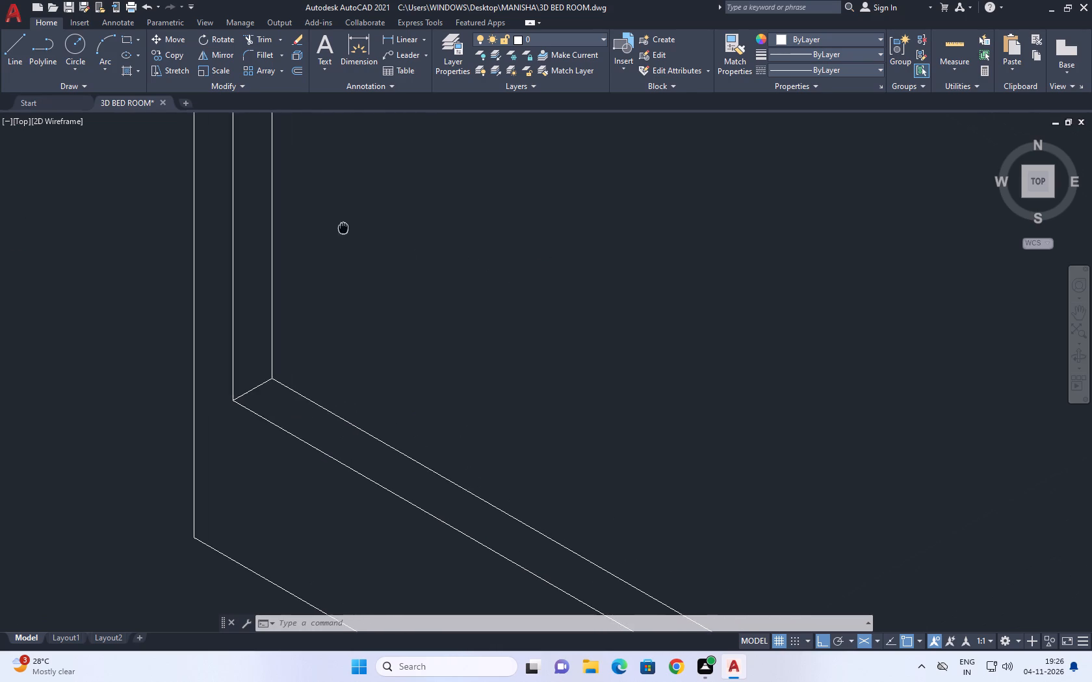
middle_click_drag(343, 228, 341, 228)
scroll(552, 358, "down", 3)
middle_click_drag(744, 401, 675, 375)
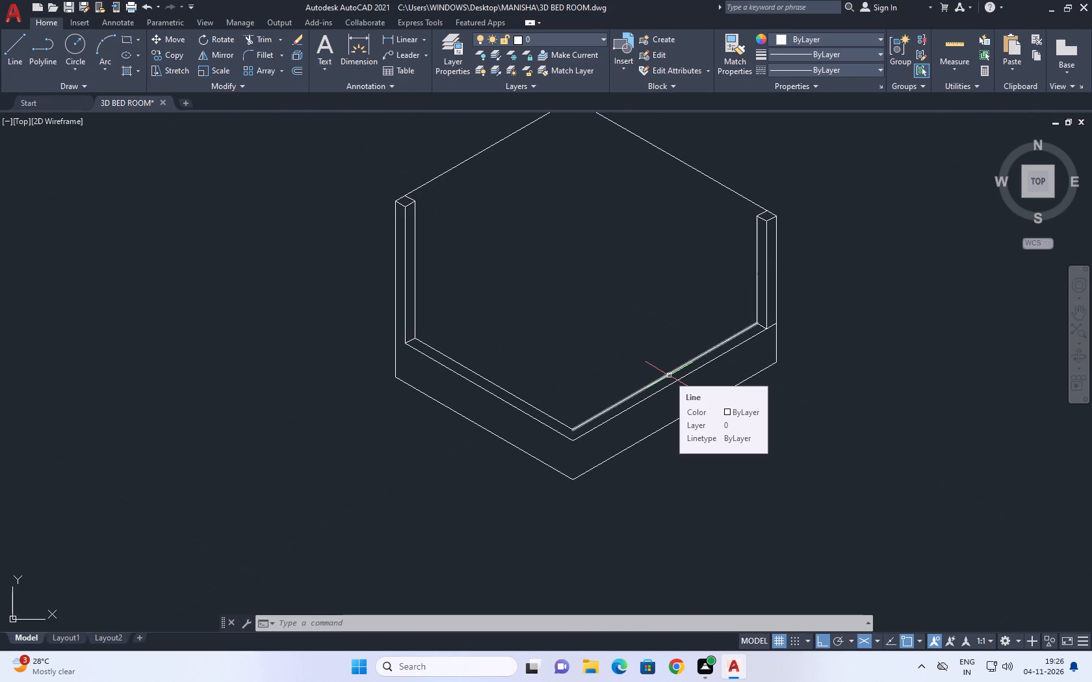
middle_click_drag(627, 442, 609, 414)
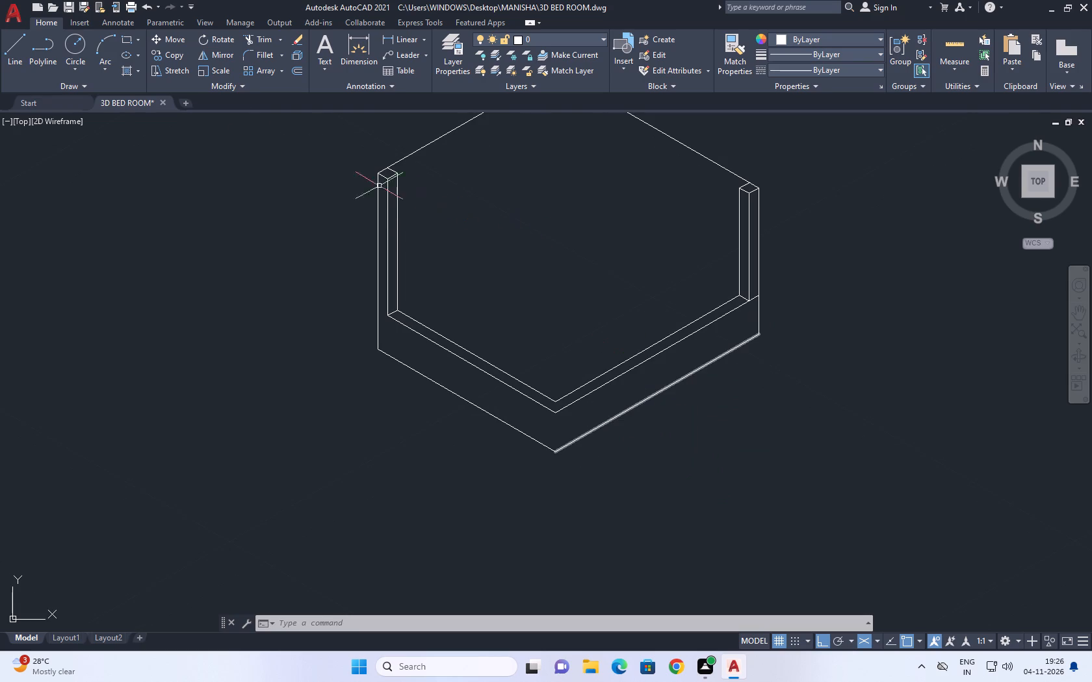
Draw a vertical line from the midpoint of the right low wall's outer top edge down to the outline's lower right edge.
left_click(19, 53)
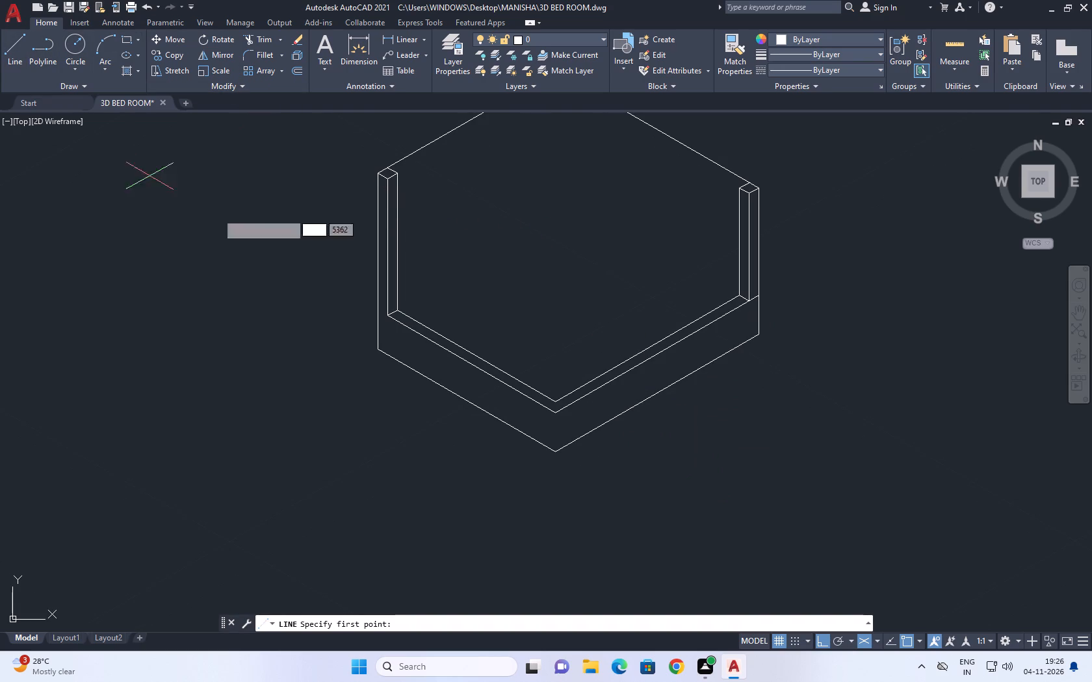
left_click(660, 353)
key("F5")
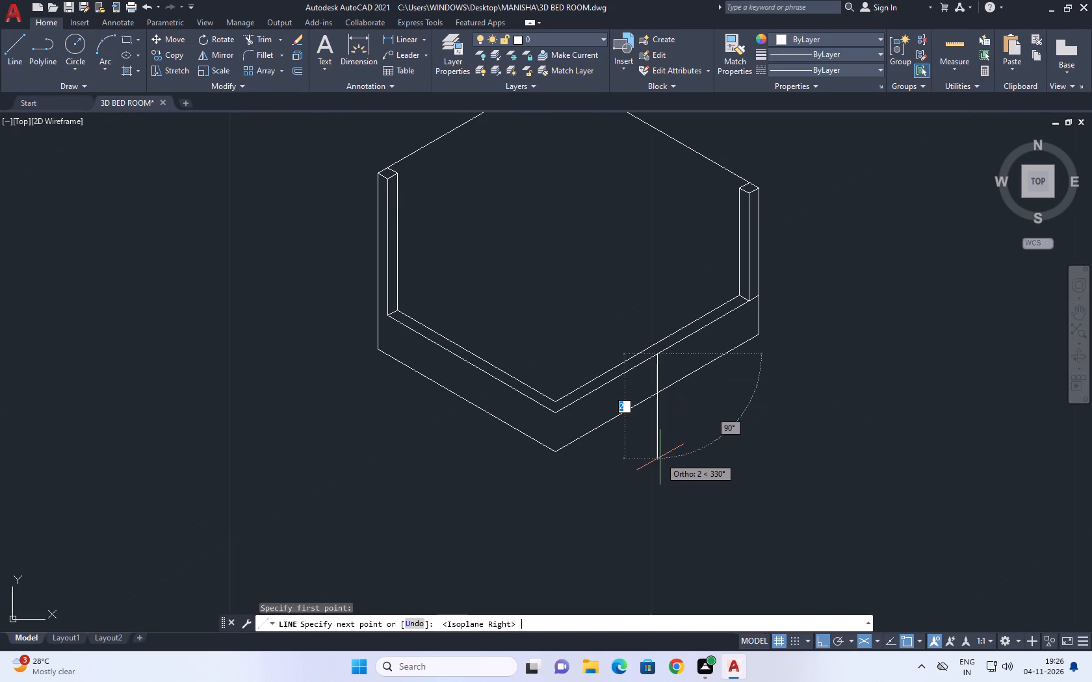
left_click(660, 457)
scroll(655, 396, "up", 1)
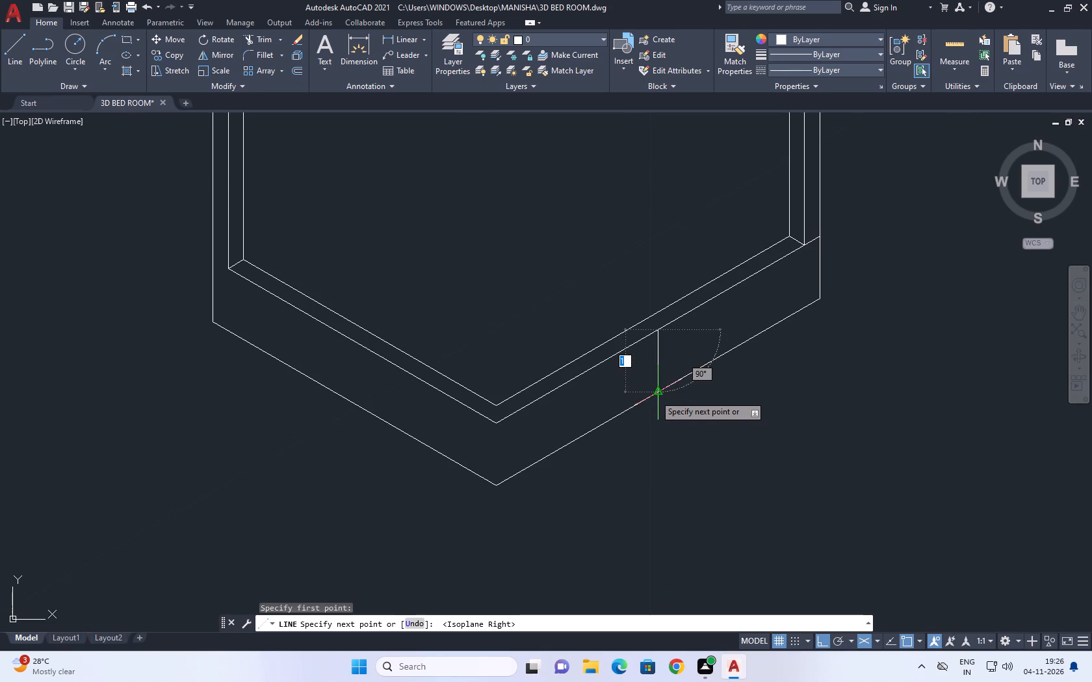
left_click(655, 395)
key("Escape")
Copy the vertical midline on the right low wall face 0.45 along the 210° direction.
left_click(658, 346)
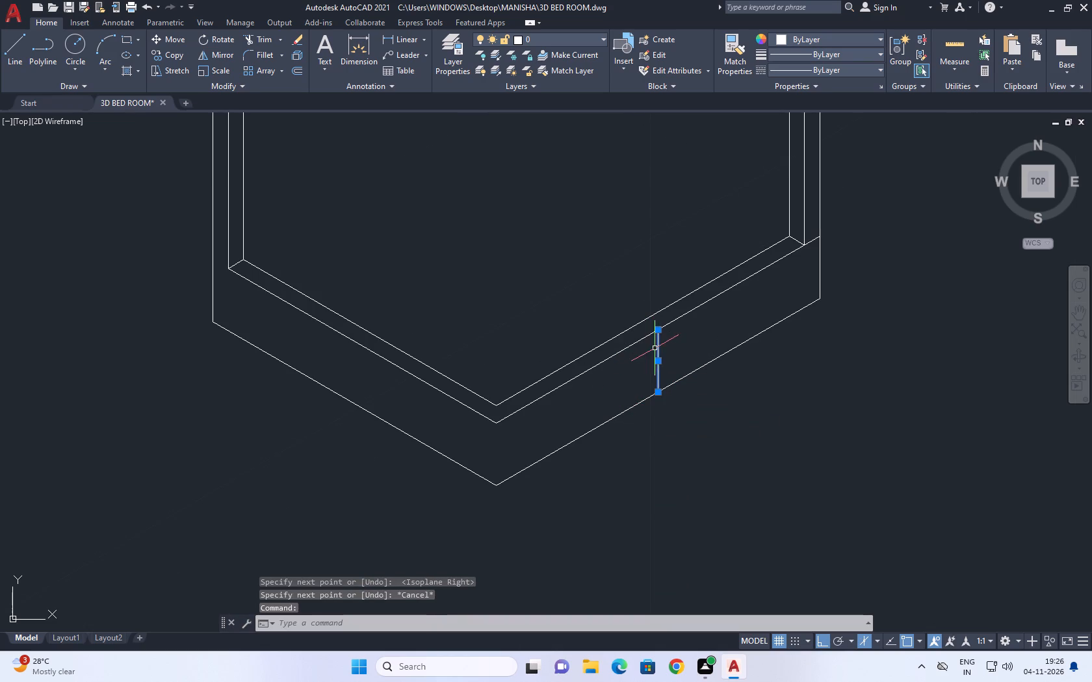
middle_click_drag(655, 348, 663, 357)
type("CO")
key("space")
left_click(663, 357)
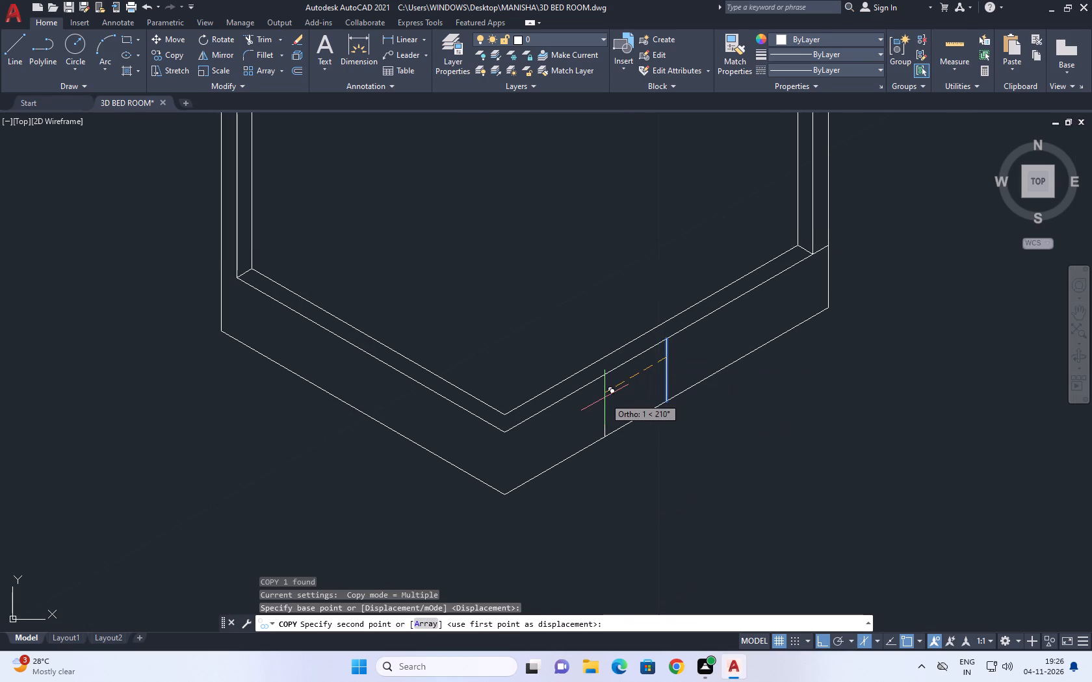
type("0.49")
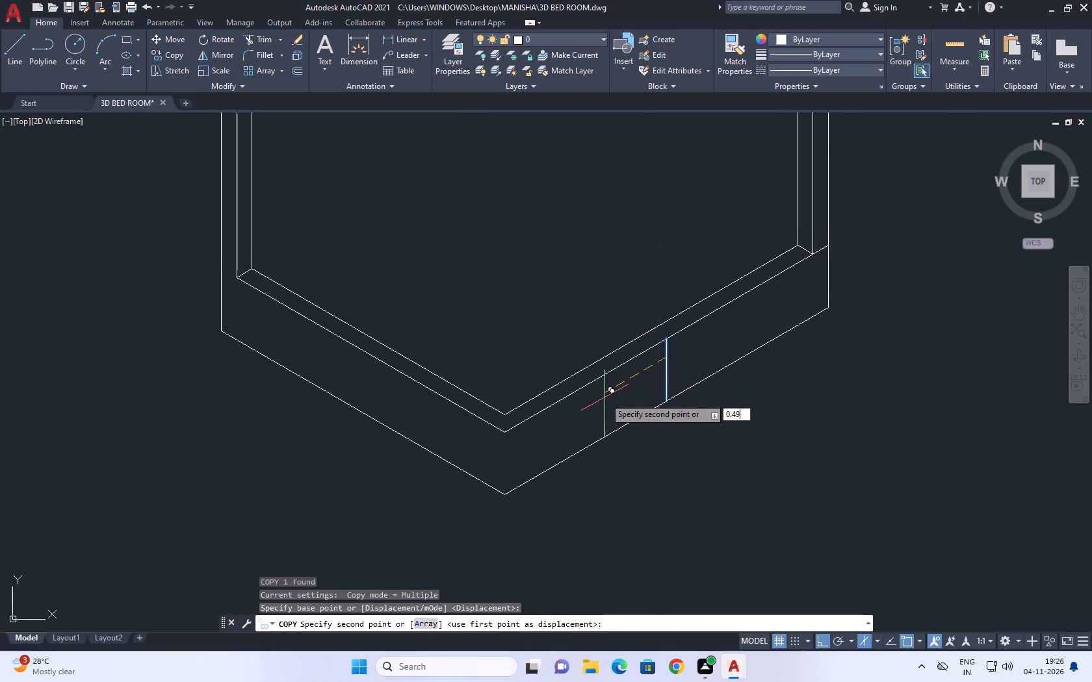
key("BackSpace")
key("5")
key("Return")
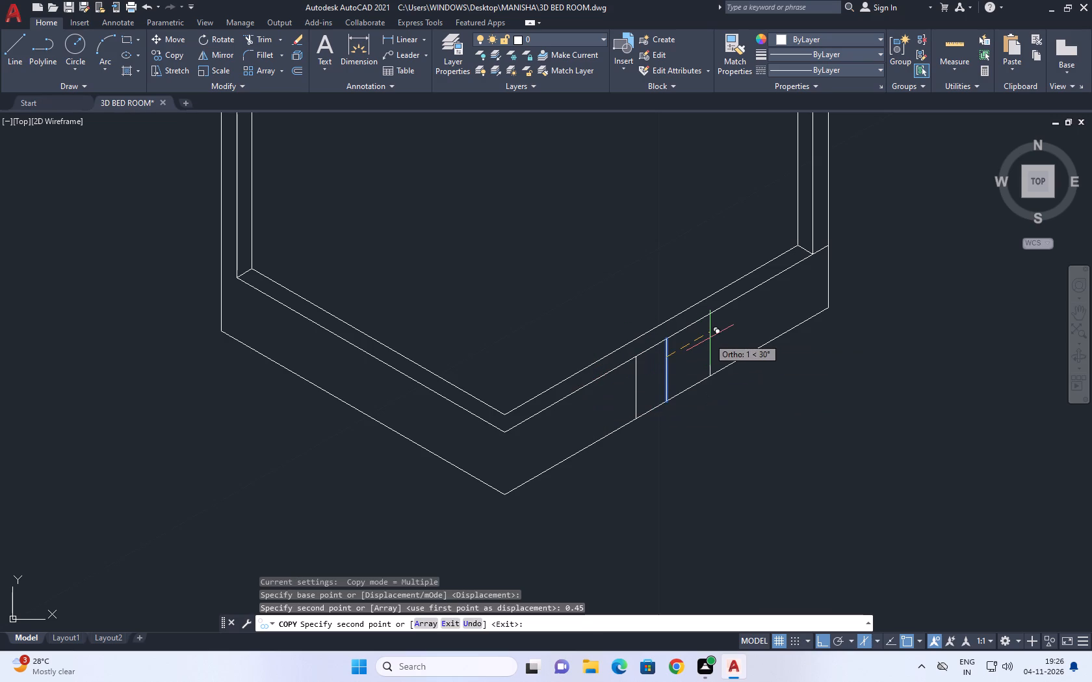
Place a second copy of the vertical midline 0.45 along the 30° direction.
type("0.")
key("7")
key("6")
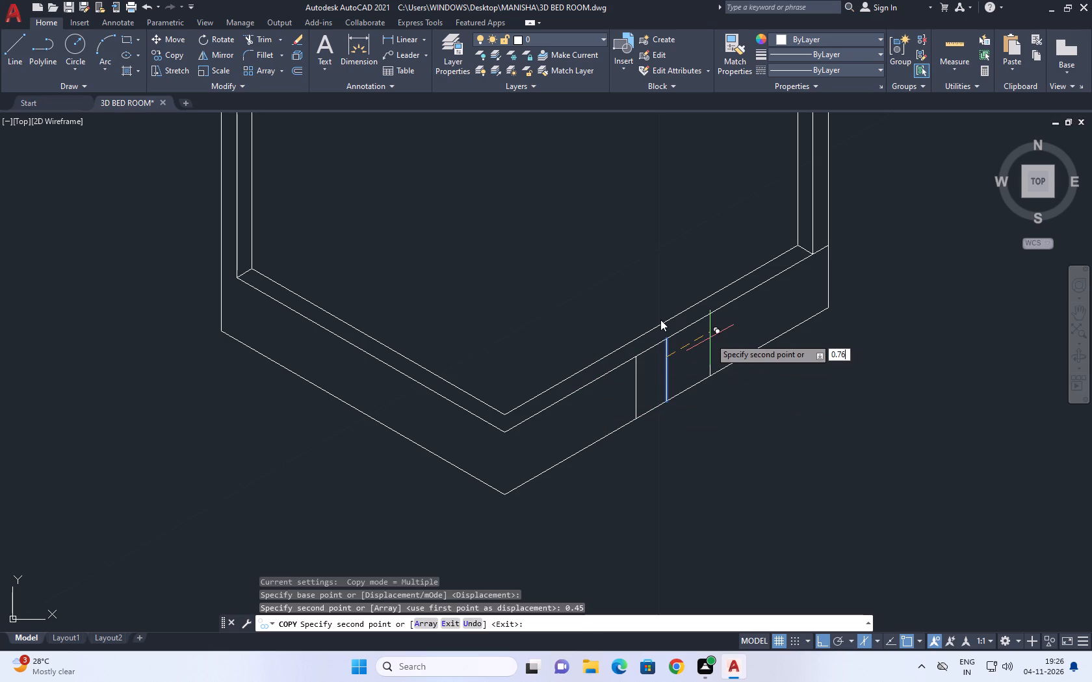
key("BackSpace")
key("BackSpace")
type("45")
key("Return")
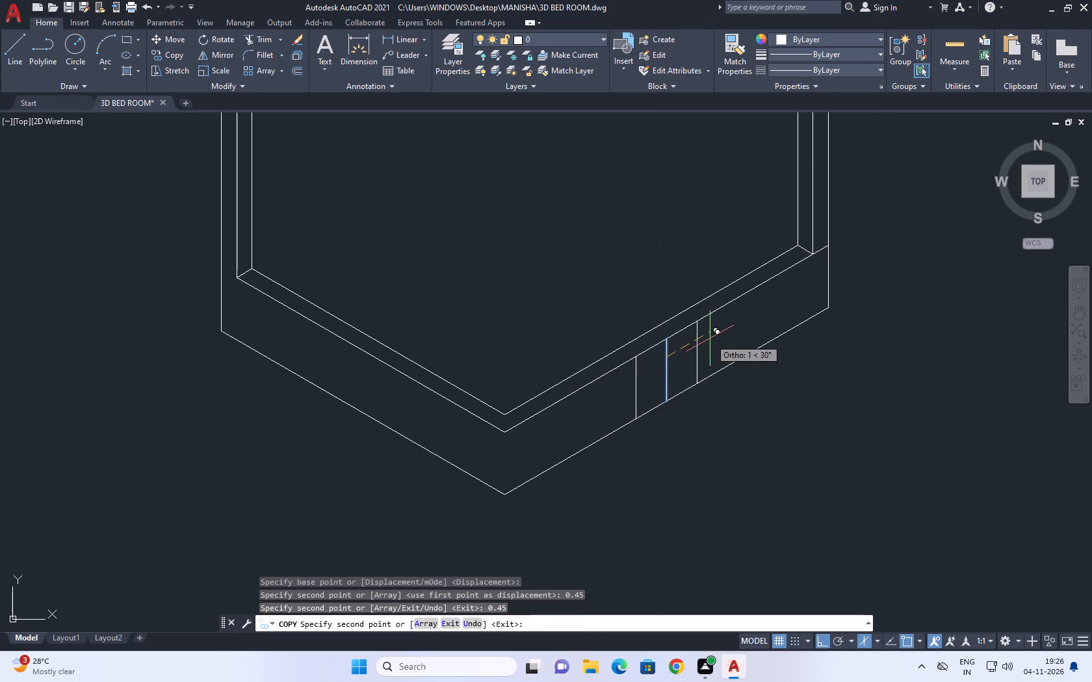
key("Escape")
Delete the original vertical midline between its two copies on the right low wall face.
middle_click_drag(679, 364, 796, 348)
scroll(798, 348, "up", 2)
left_click_drag(784, 314, 775, 310)
left_click(746, 341)
middle_click_drag(768, 330, 769, 371)
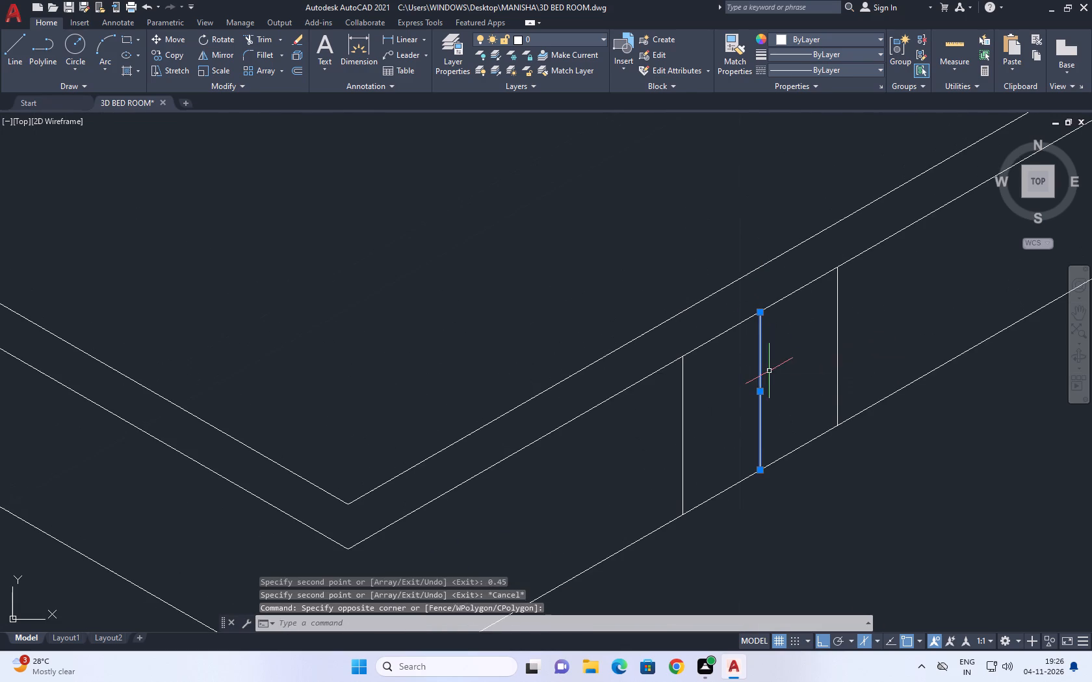
key("Delete")
Draw a 150° line across the right low wall's top from the opening's lower-left vertical edge, and trim its overhang past the inner edge.
middle_click_drag(727, 368, 734, 399)
type("L")
key("space")
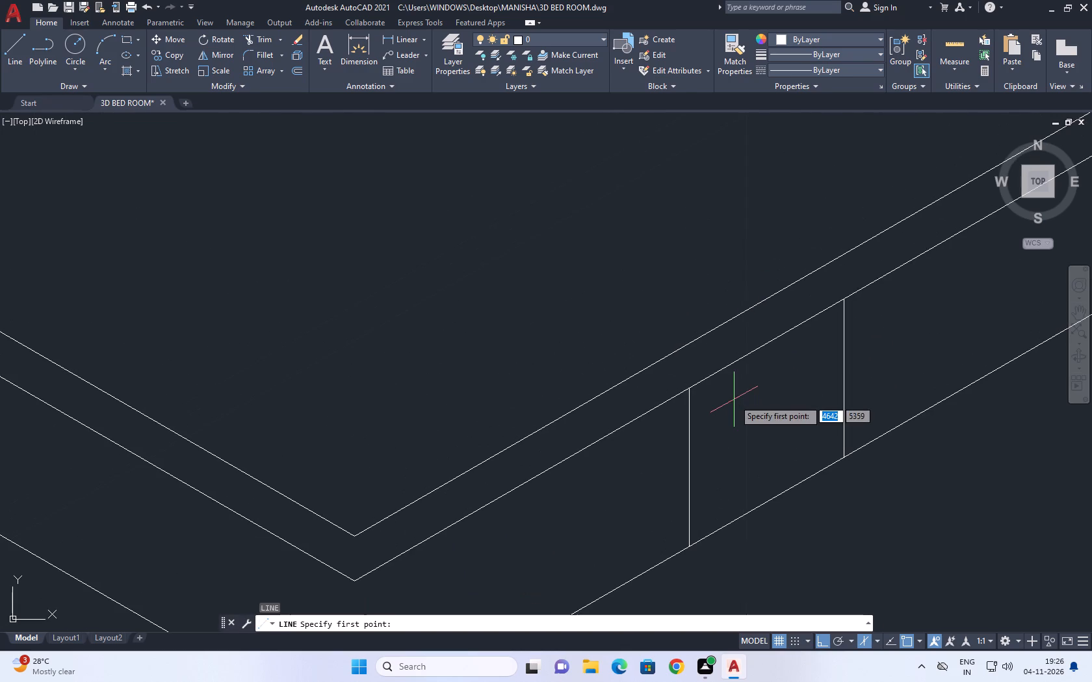
left_click(688, 392)
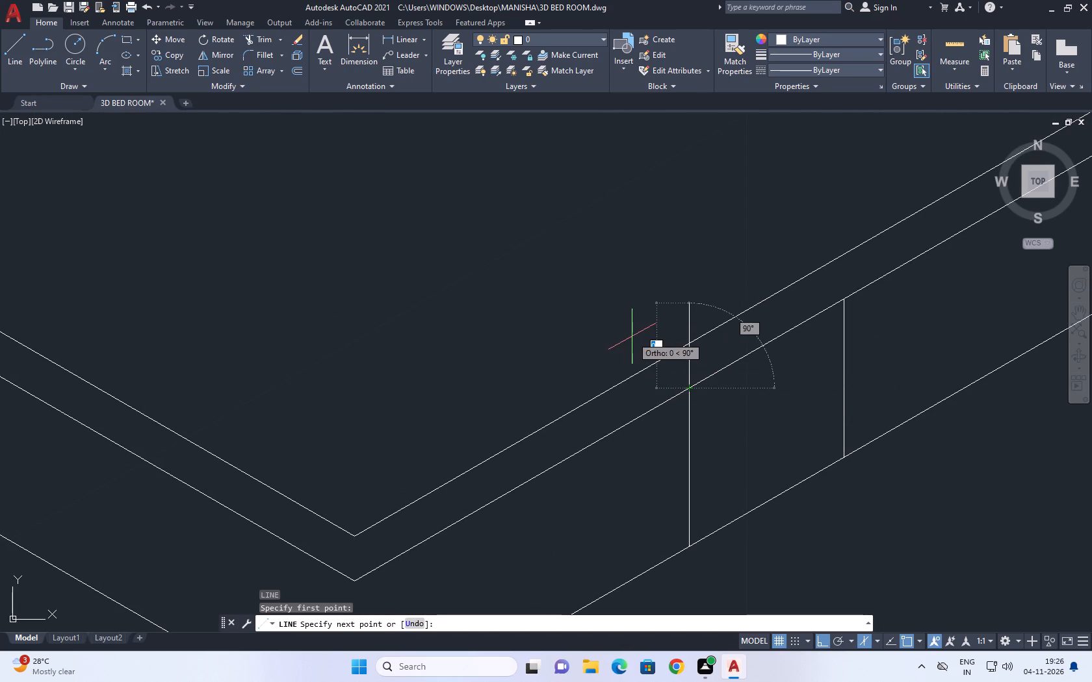
key("F5")
left_click(632, 338)
key("Escape")
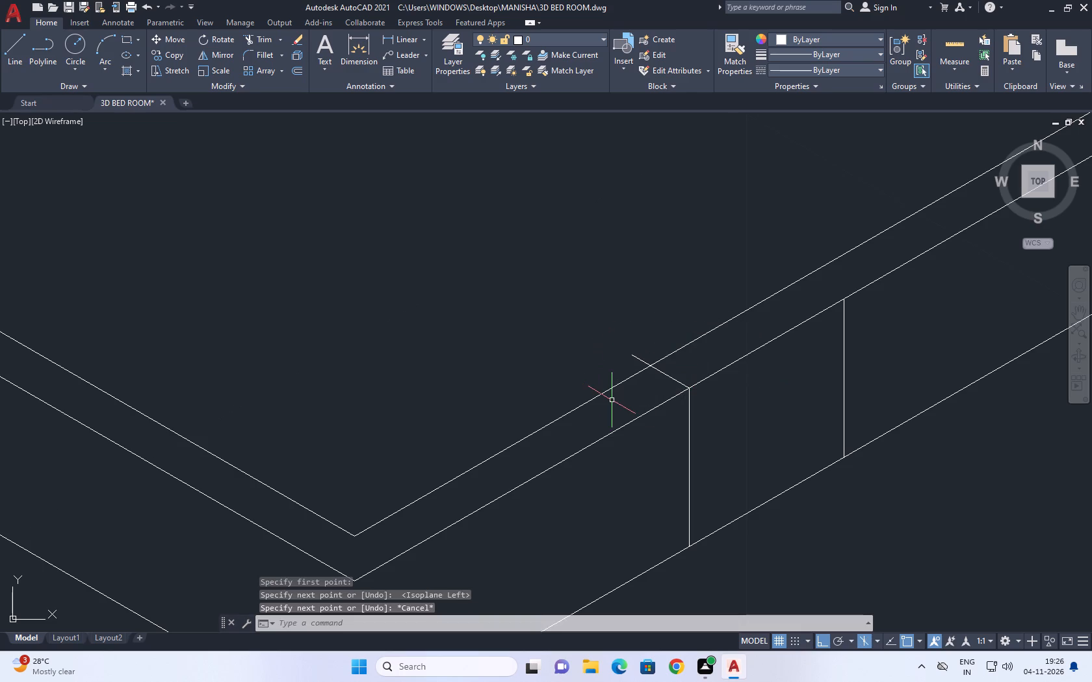
key("t")
key("r")
key("space")
left_click(636, 359)
key("Escape")
Draw a matching 150° line across the wall top from the opening's upper-right vertical edge, and trim its overhang past the inner edge.
middle_click_drag(786, 322, 786, 327)
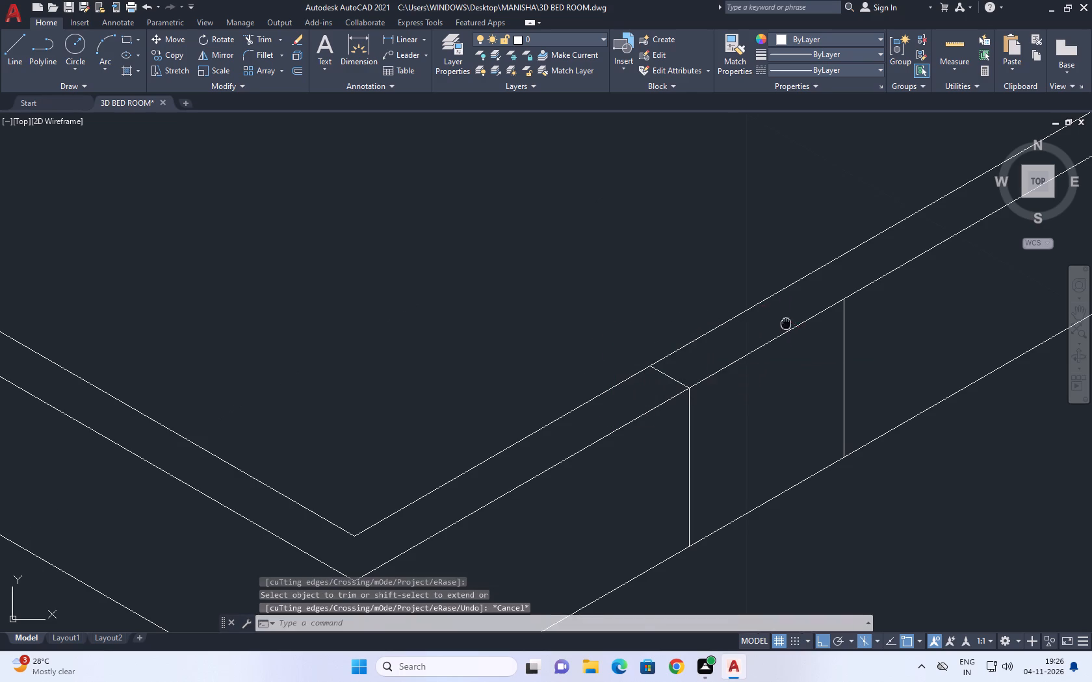
middle_click_drag(786, 327, 782, 381)
key("l")
key("space")
left_click(840, 362)
left_click(712, 305)
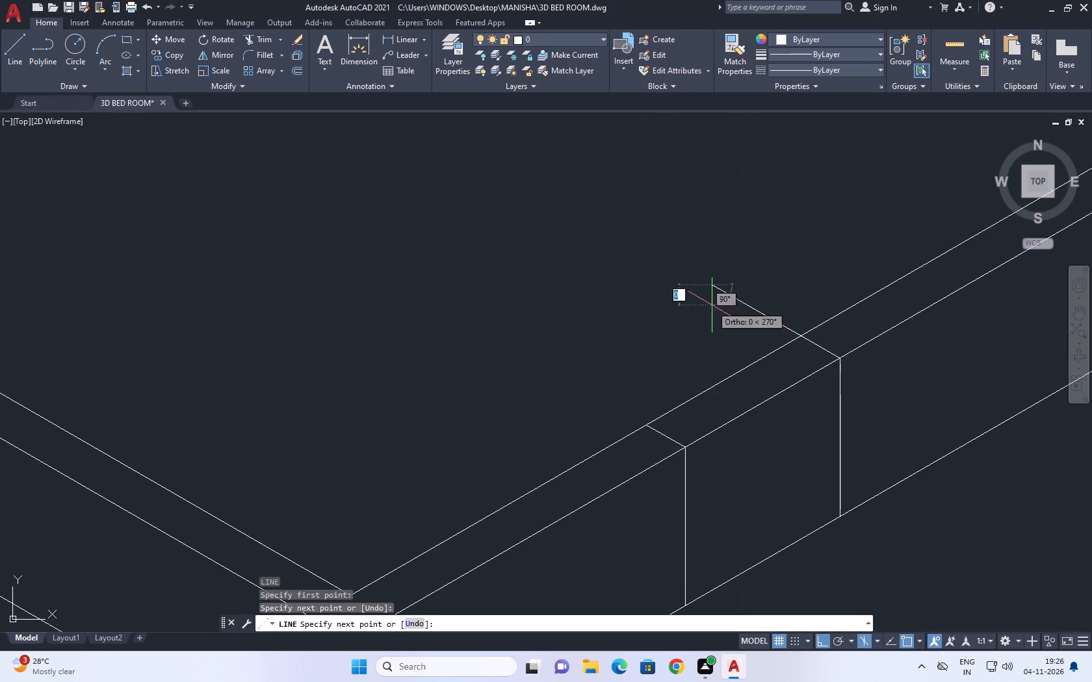
key("Escape")
key("t")
key("r")
key("space")
left_click(731, 335)
left_click(820, 291)
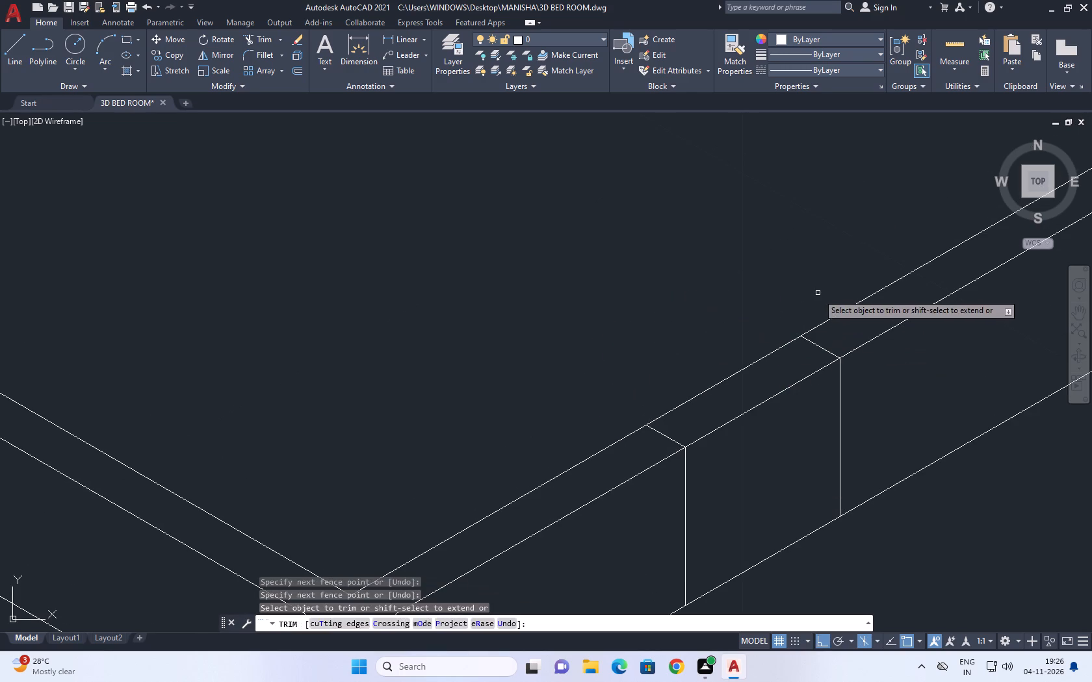
key("Escape")
Trim away both top edges of the right low wall between the two cross lines to open the gap.
key("t")
key("r")
key("space")
left_click(701, 359)
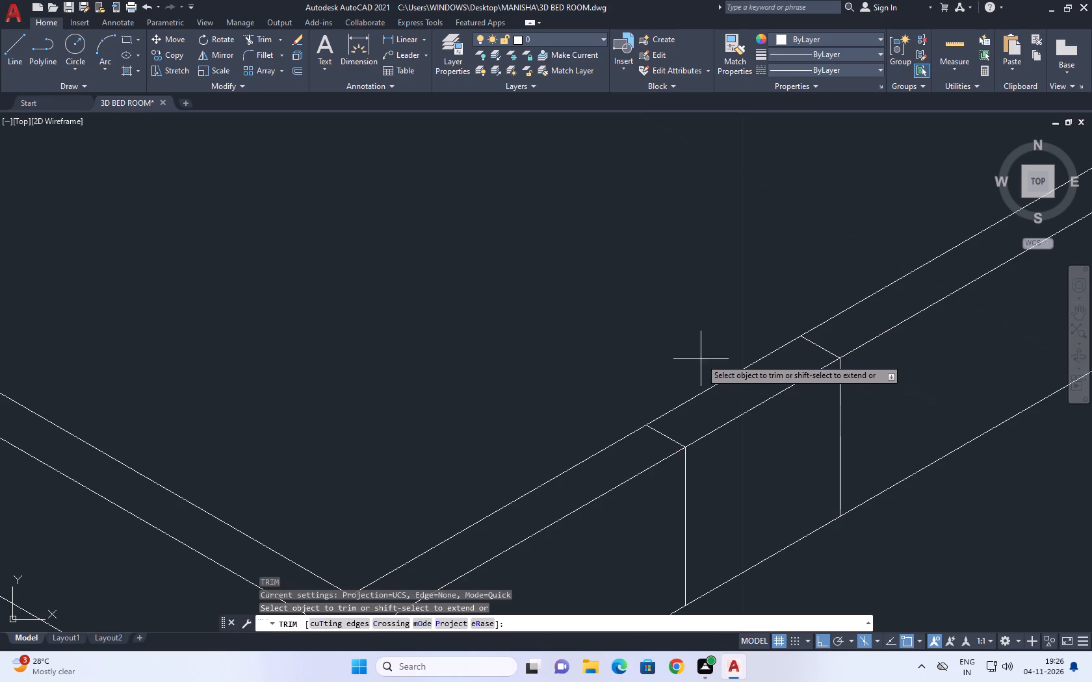
left_click(784, 414)
key("Escape")
Draw a line across the opening connecting the midpoints of the two cross lines on the wall top.
middle_click_drag(827, 409, 814, 414)
key("l")
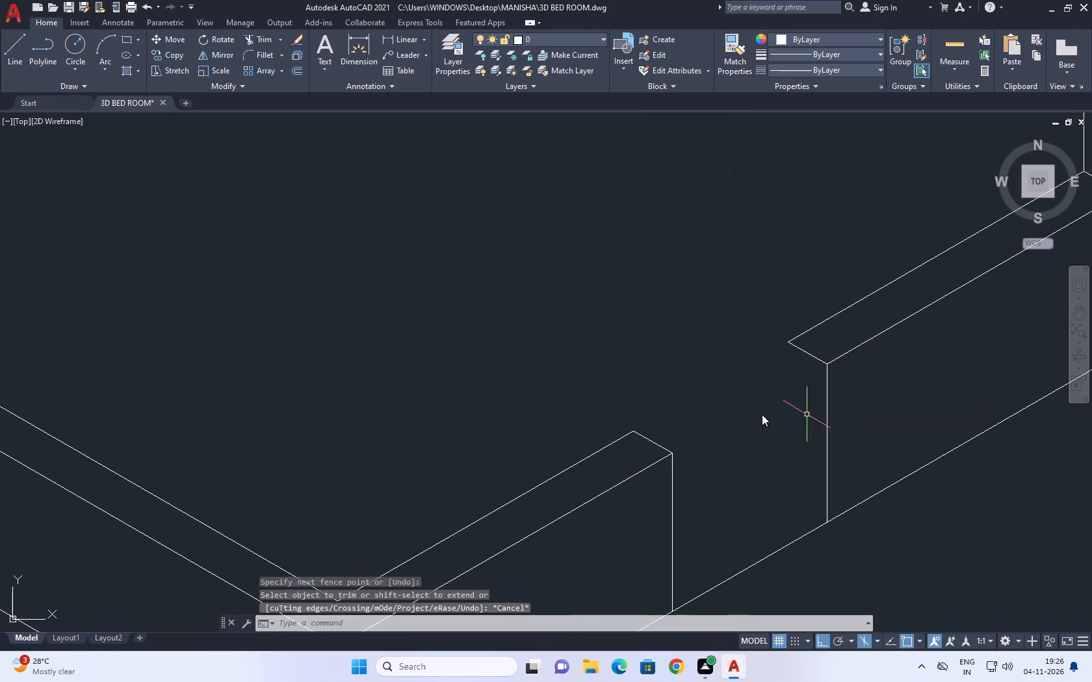
key("space")
left_click(652, 446)
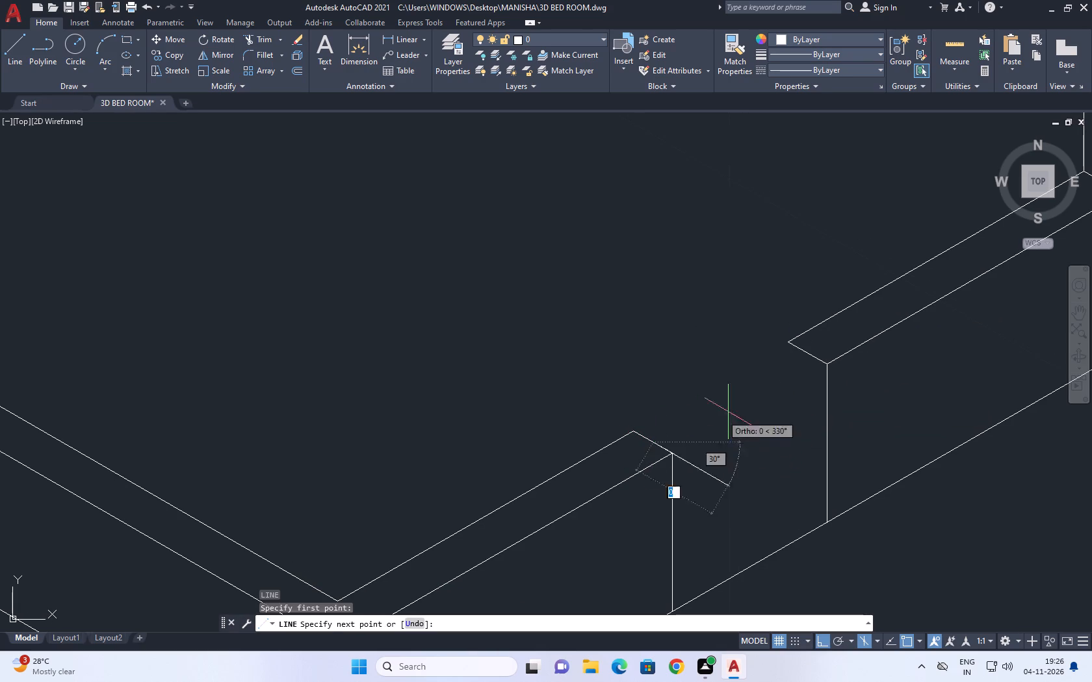
key("F5")
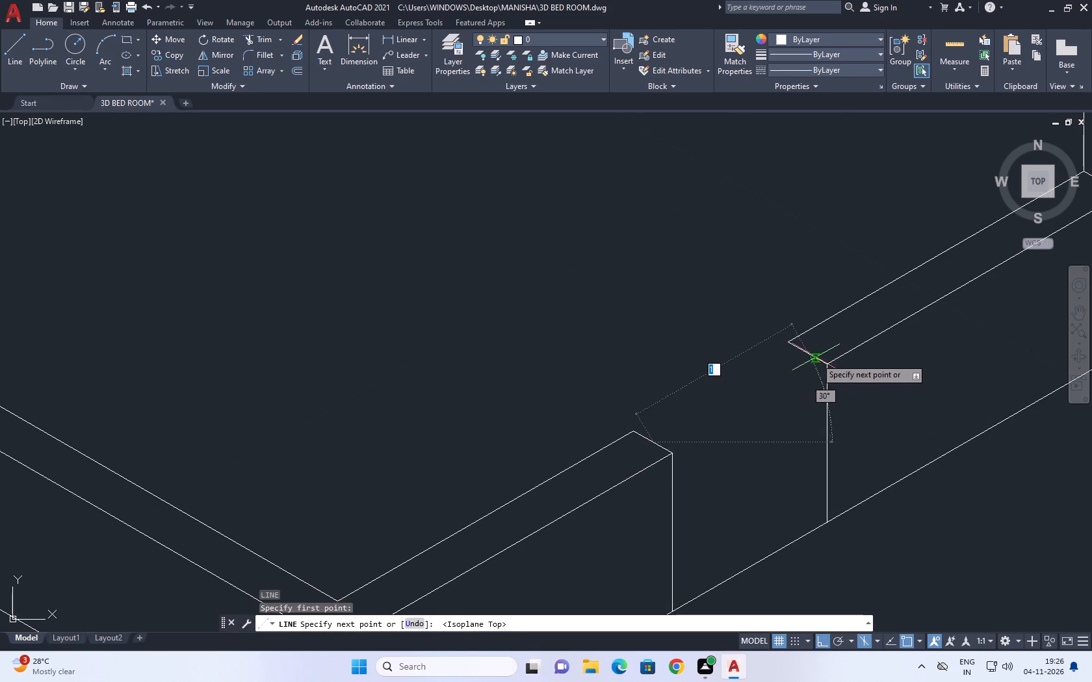
left_click(809, 355)
key("Escape")
Copy the opening's centre line along the 330° direction, trying a distance of 0.05, undoing it, and placing the copy at 0.02.
left_click(778, 401)
left_click(726, 374)
key("c")
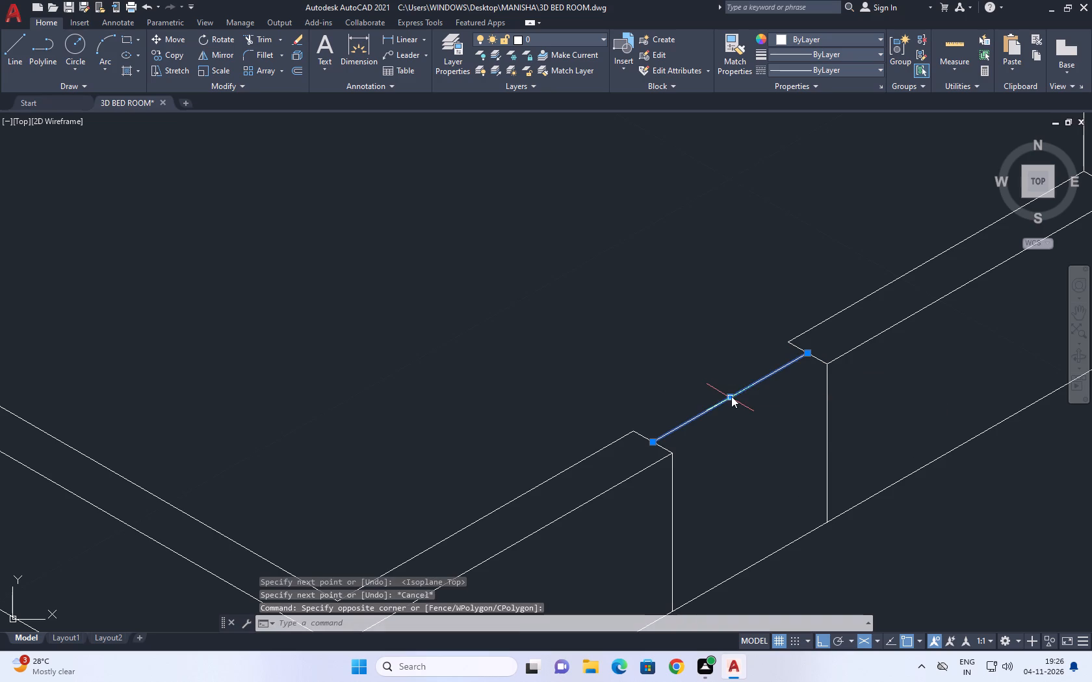
key("o")
key("space")
scroll(740, 420, "up", 1)
left_click(744, 423)
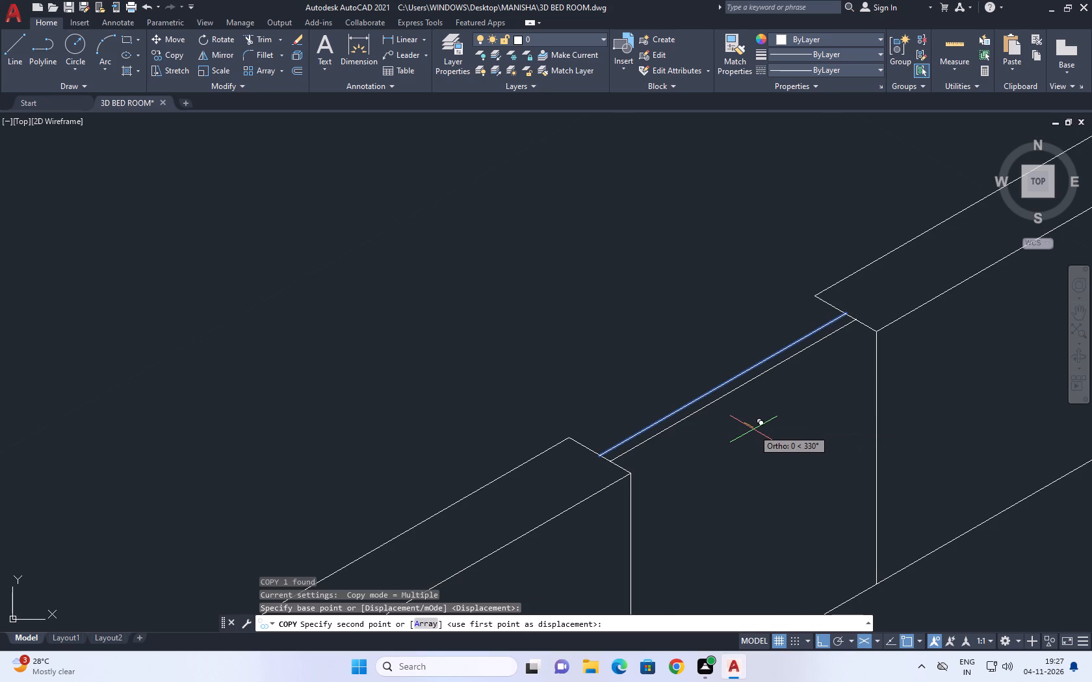
type("0.")
type("05")
key("Return")
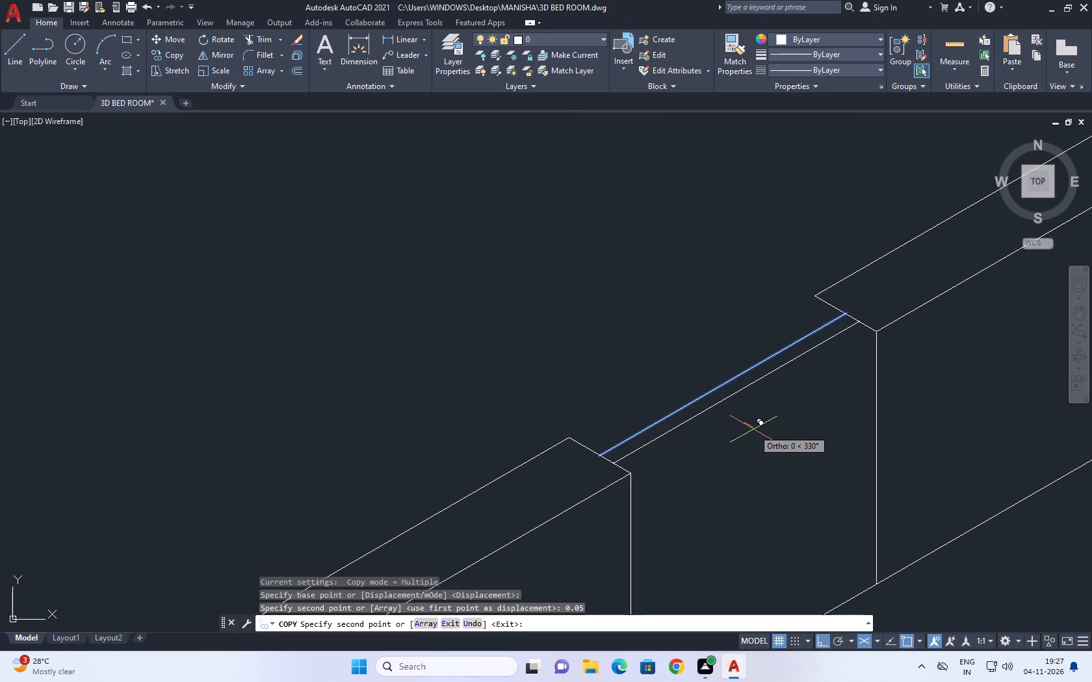
key("ctrl+z")
type("0.")
type("02")
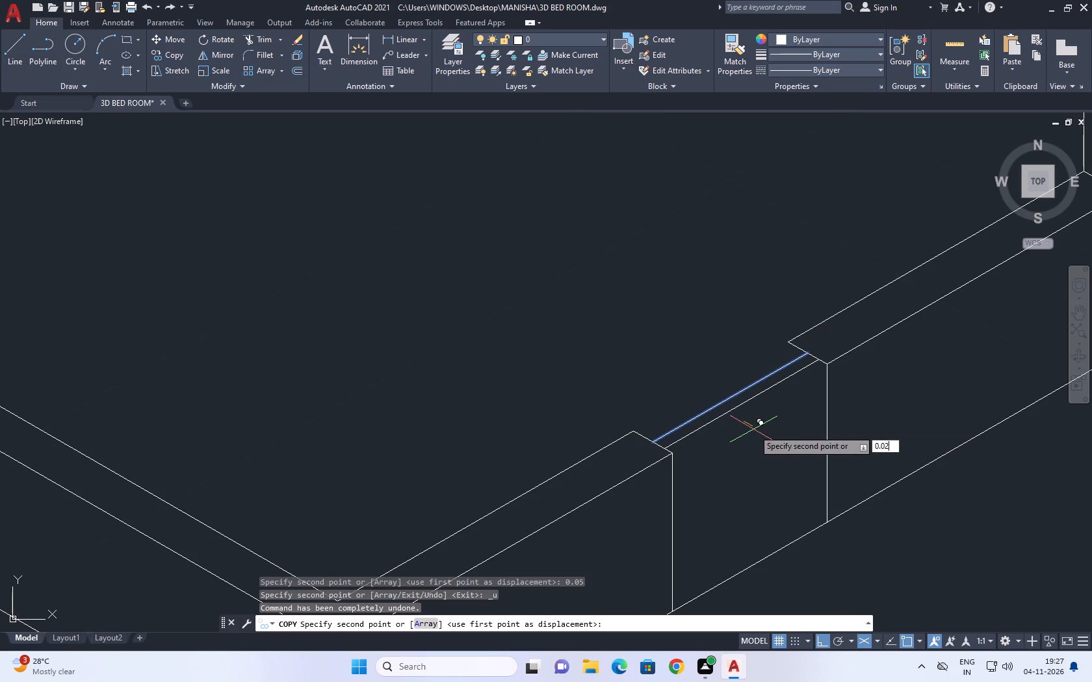
key("Return")
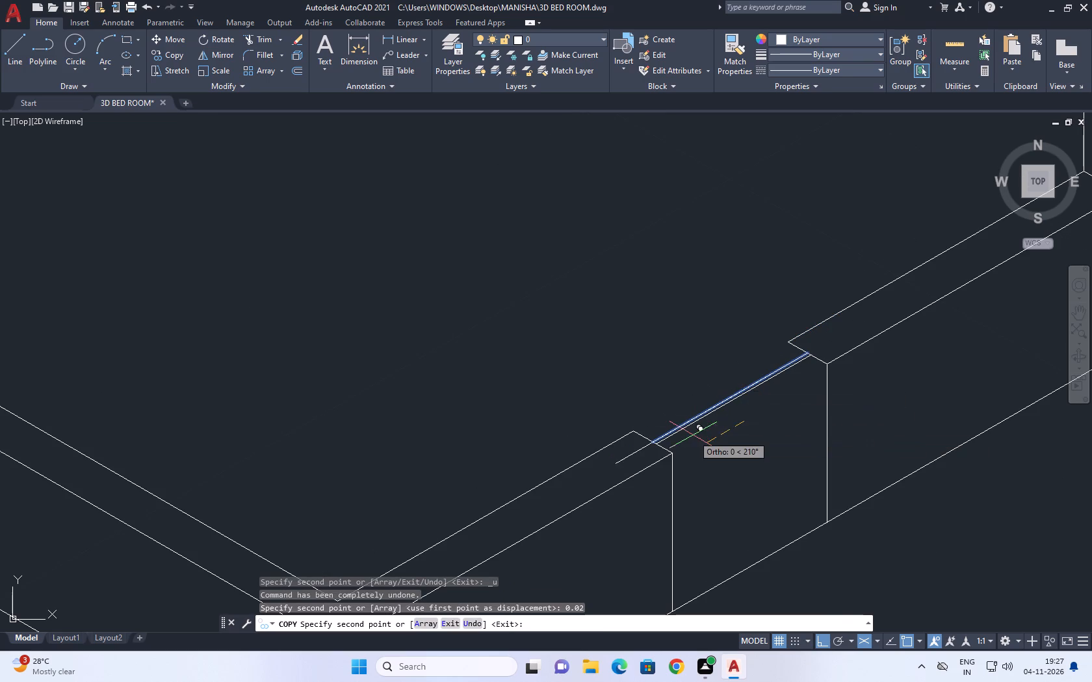
Place a second copy of the opening's centre line 0.02 along the 150° direction.
scroll(691, 436, "up", 2)
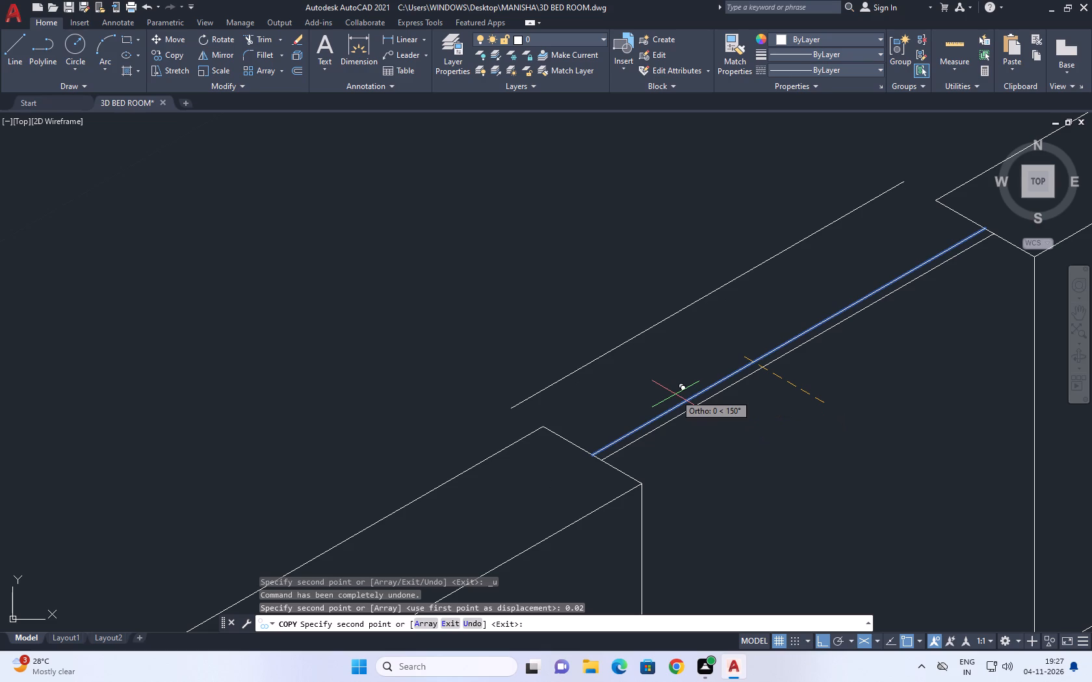
type("0.")
type("02")
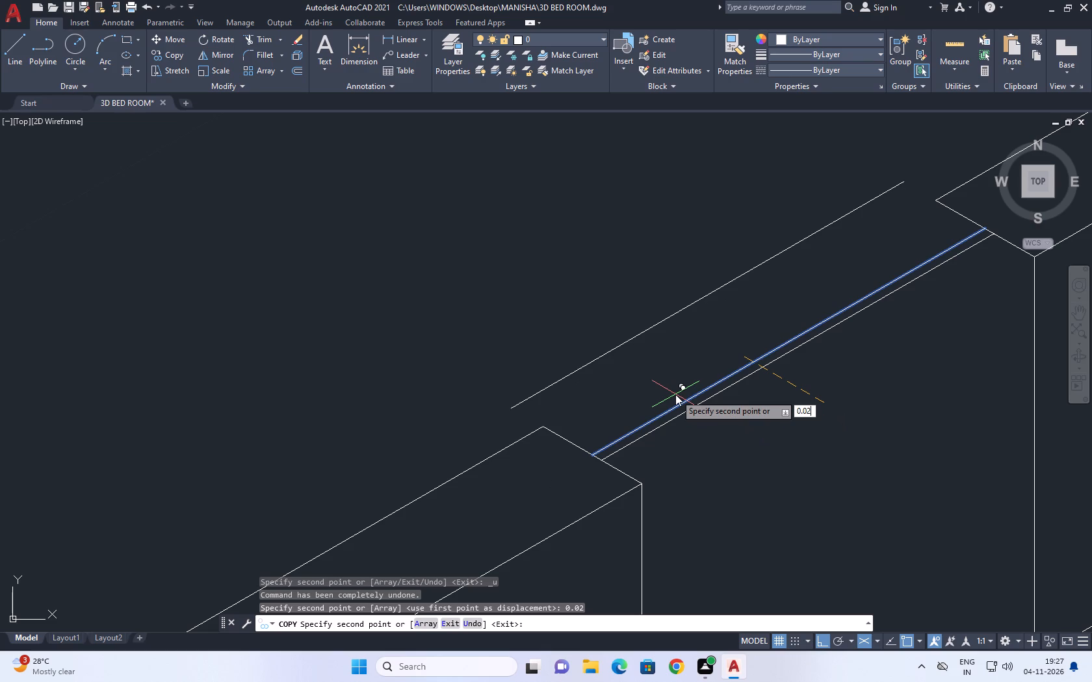
key("Return")
key("Escape")
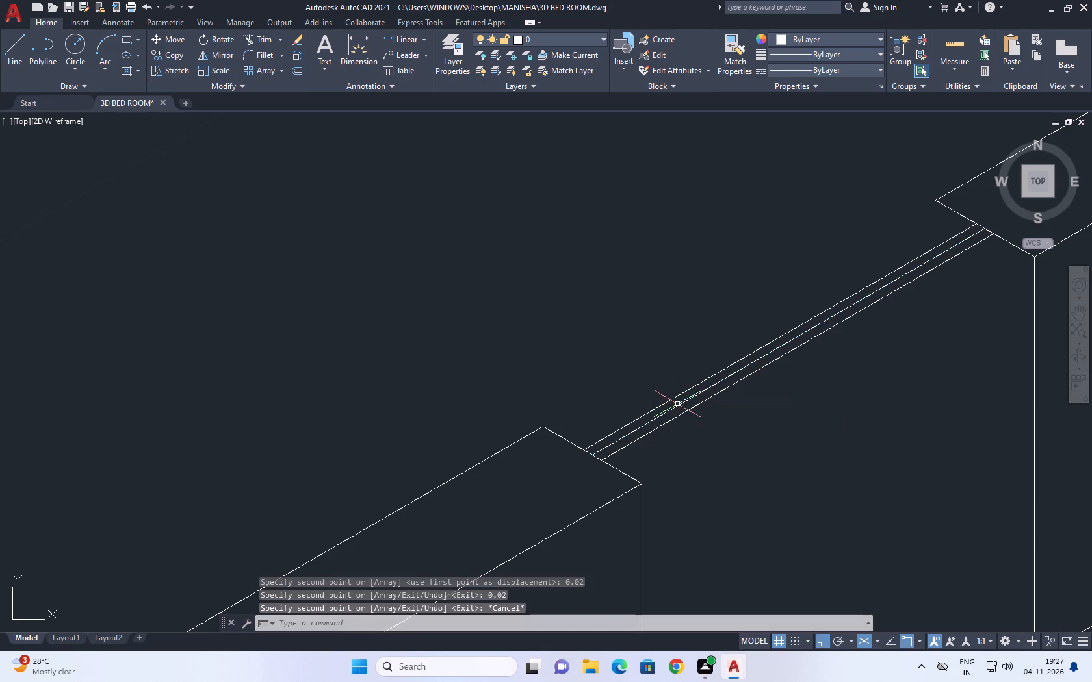
Delete the original centre line between its two copies in the opening.
left_click(675, 408)
key("Delete")
Copy the opening's lower-left vertical edge 0.05 into the opening along the 30° direction.
scroll(682, 414, "down", 2)
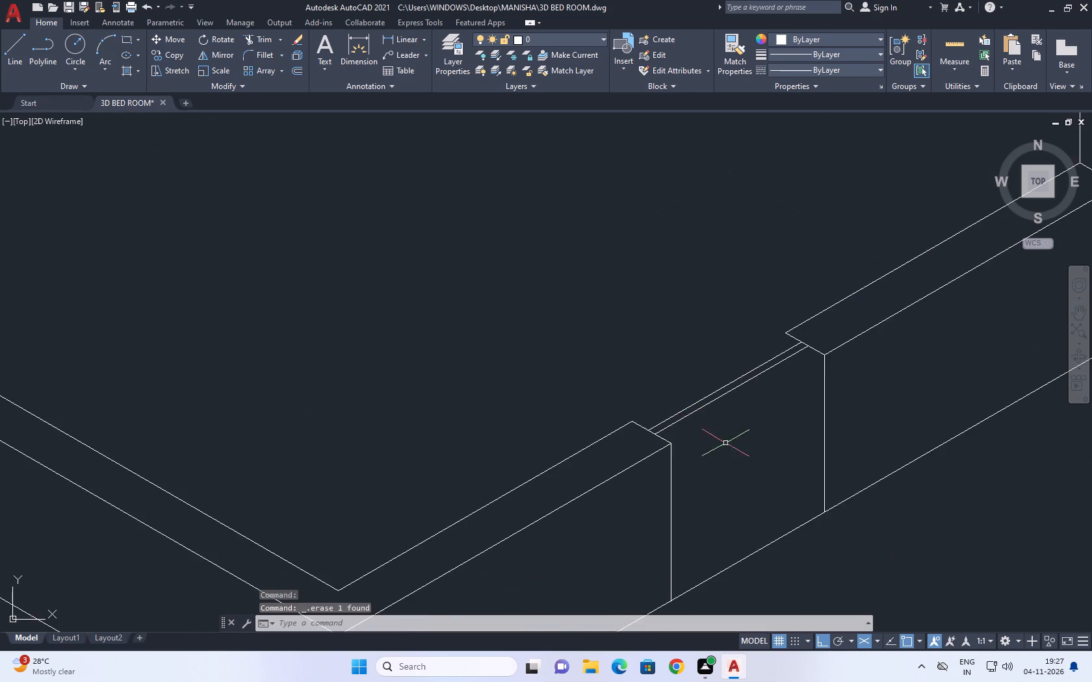
scroll(738, 467, "down", 1)
middle_click_drag(740, 468, 701, 430)
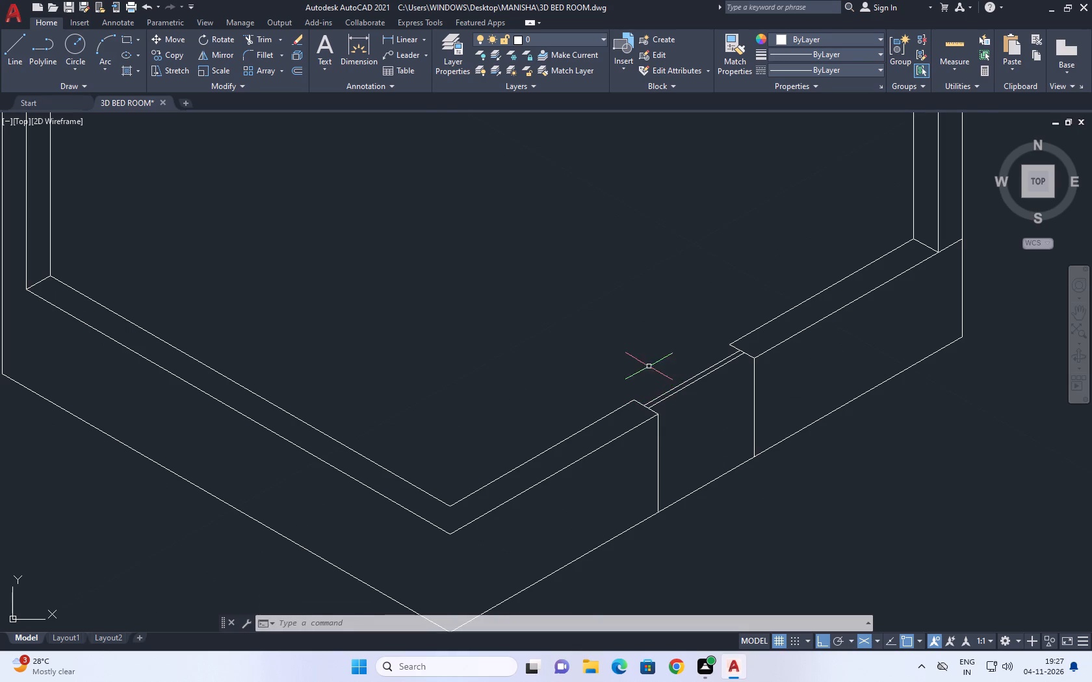
scroll(661, 415, "up", 1)
left_click(647, 440)
left_click_drag(651, 446, 653, 453)
left_click(655, 453)
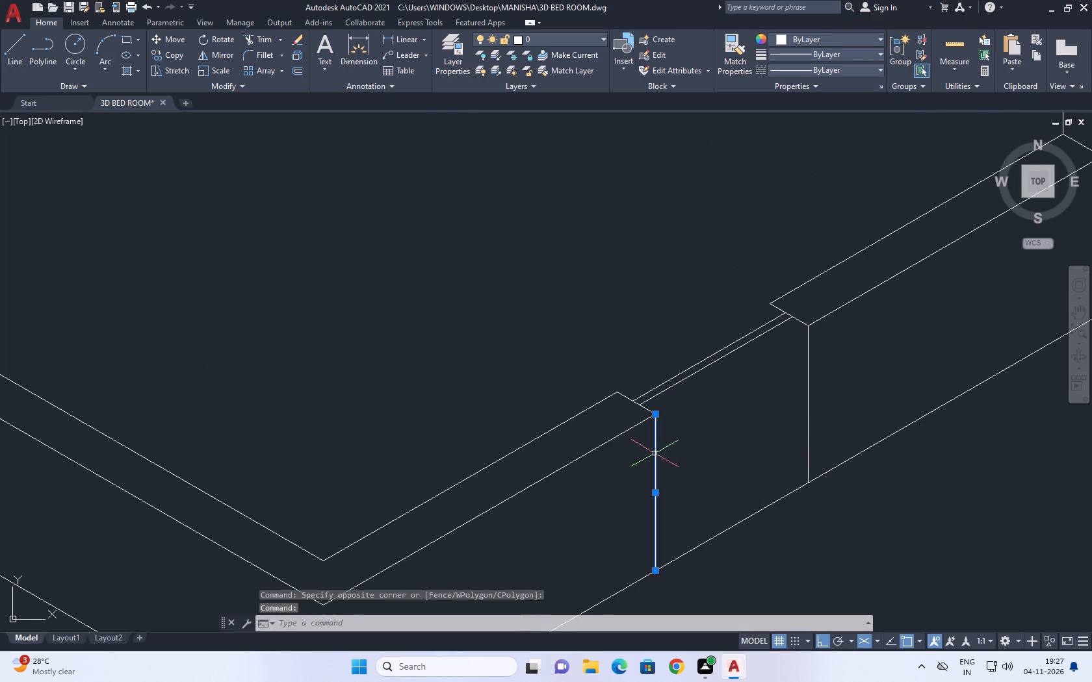
middle_click_drag(703, 474, 658, 484)
key("c")
type("O")
key("space")
scroll(648, 440, "up", 2)
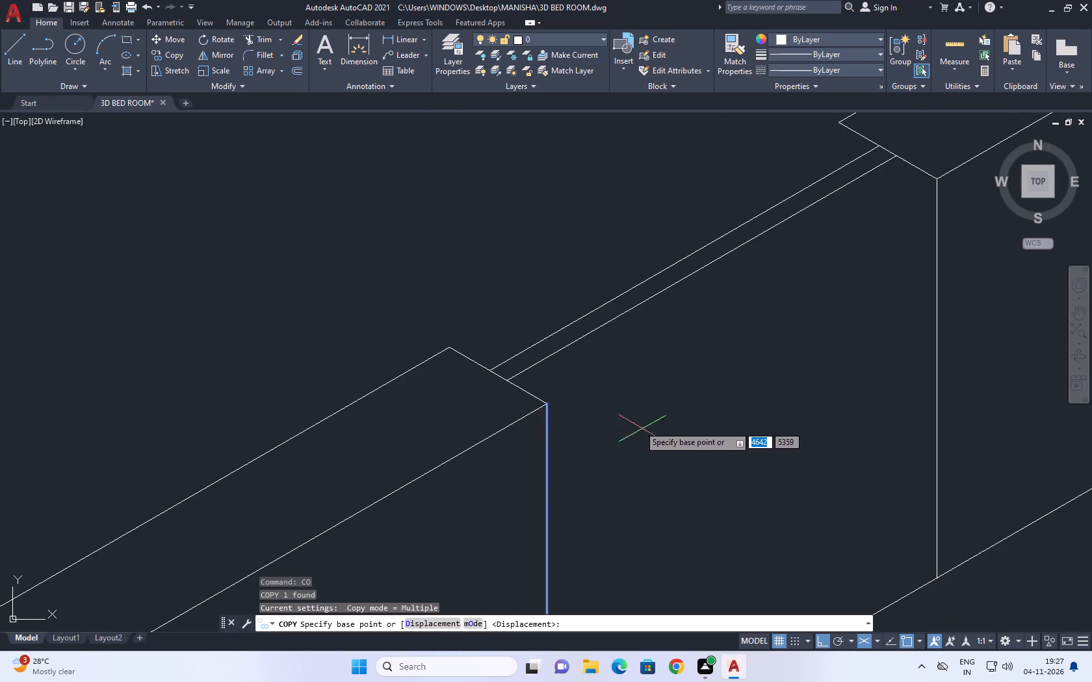
left_click(544, 403)
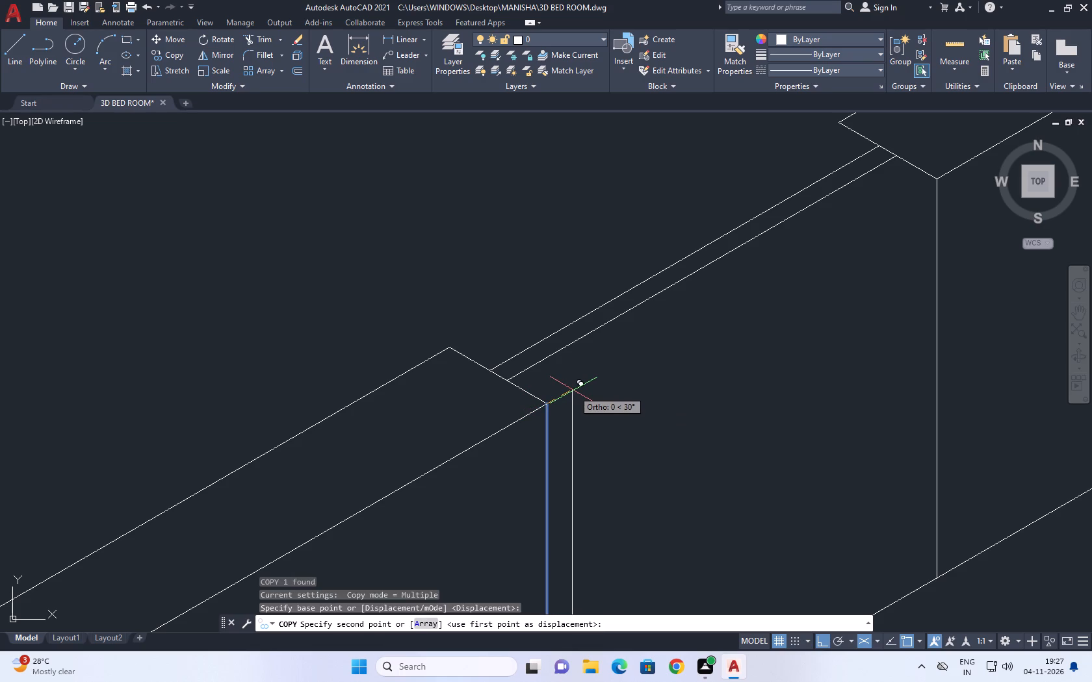
type("0.")
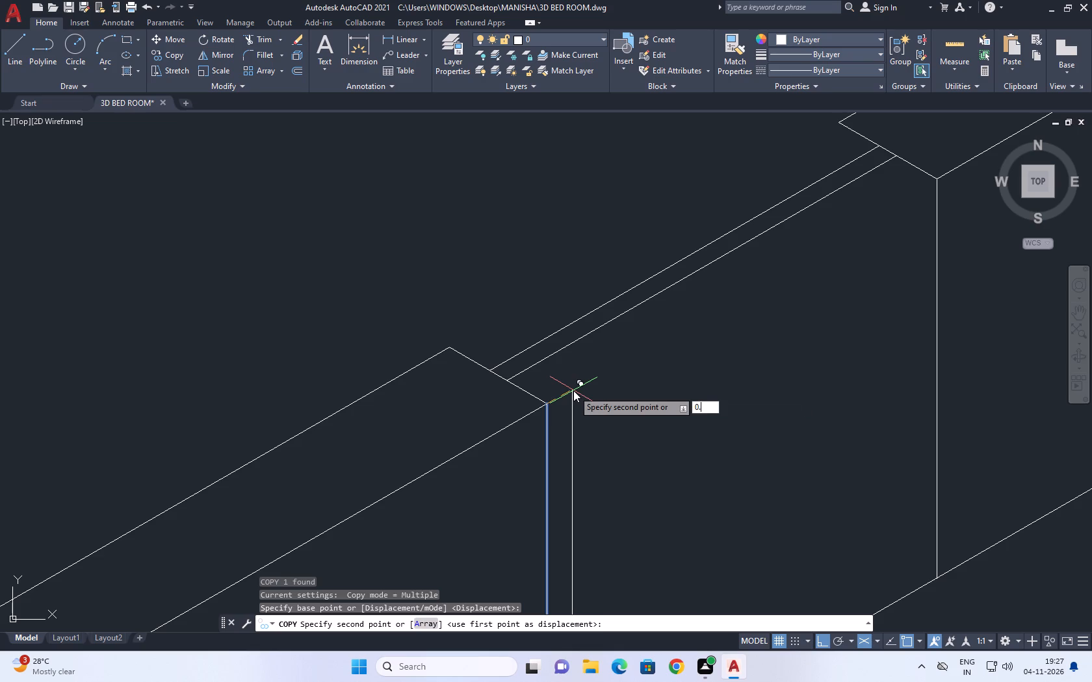
type("05")
key("Return")
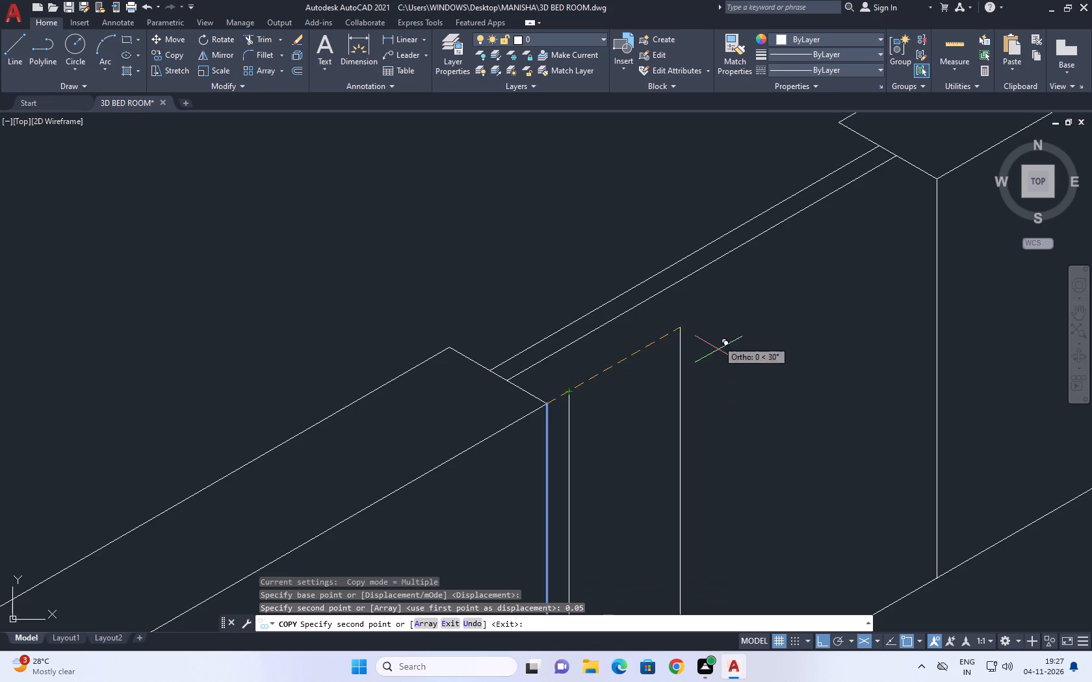
key("Escape")
left_click(459, 350)
key("Escape")
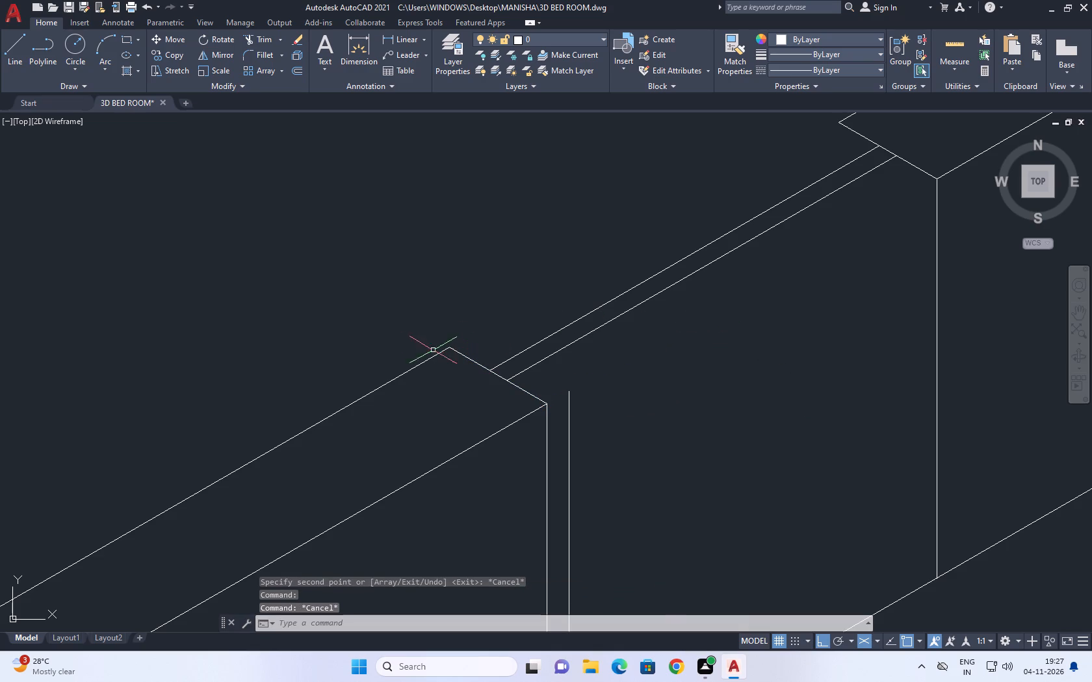
Outline the top of the 0.05 frame strip with lines from the wall's outer corner around to its inner corner.
middle_click_drag(471, 333, 493, 357)
middle_click_drag(494, 360, 518, 370)
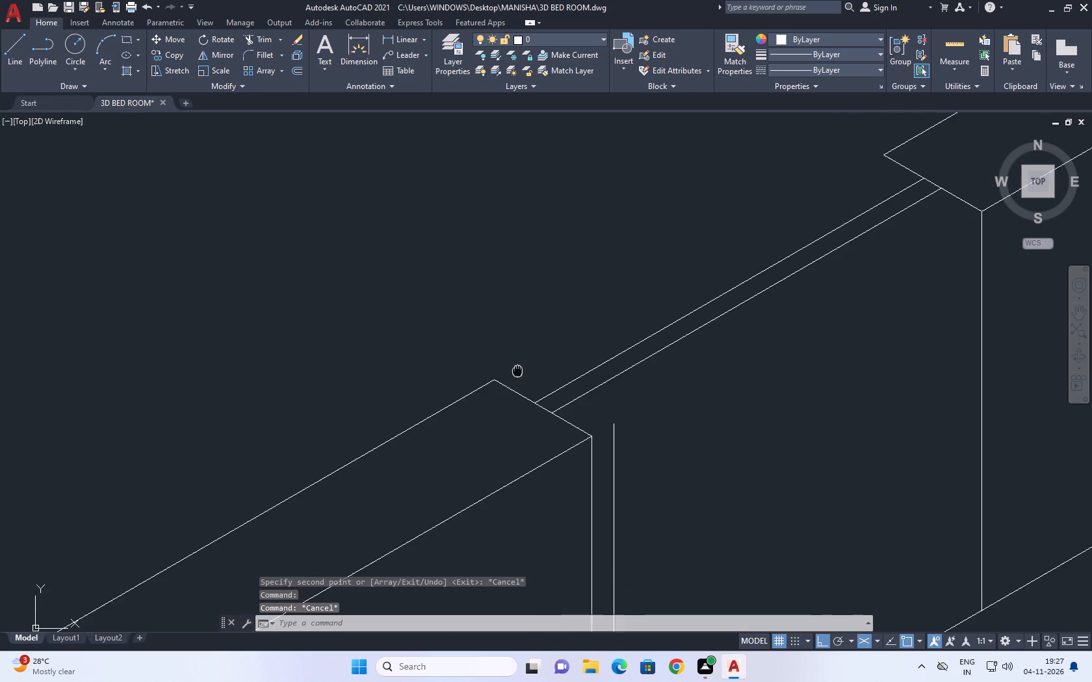
middle_click_drag(518, 370, 558, 332)
key("l")
key("space")
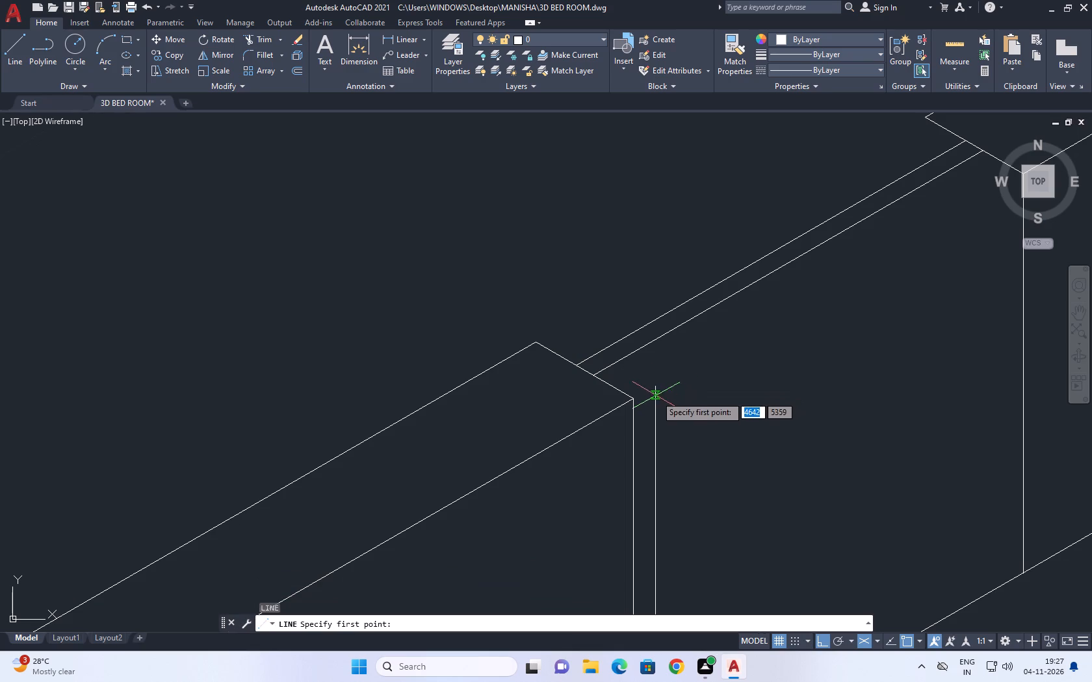
left_click(632, 399)
left_click(653, 389)
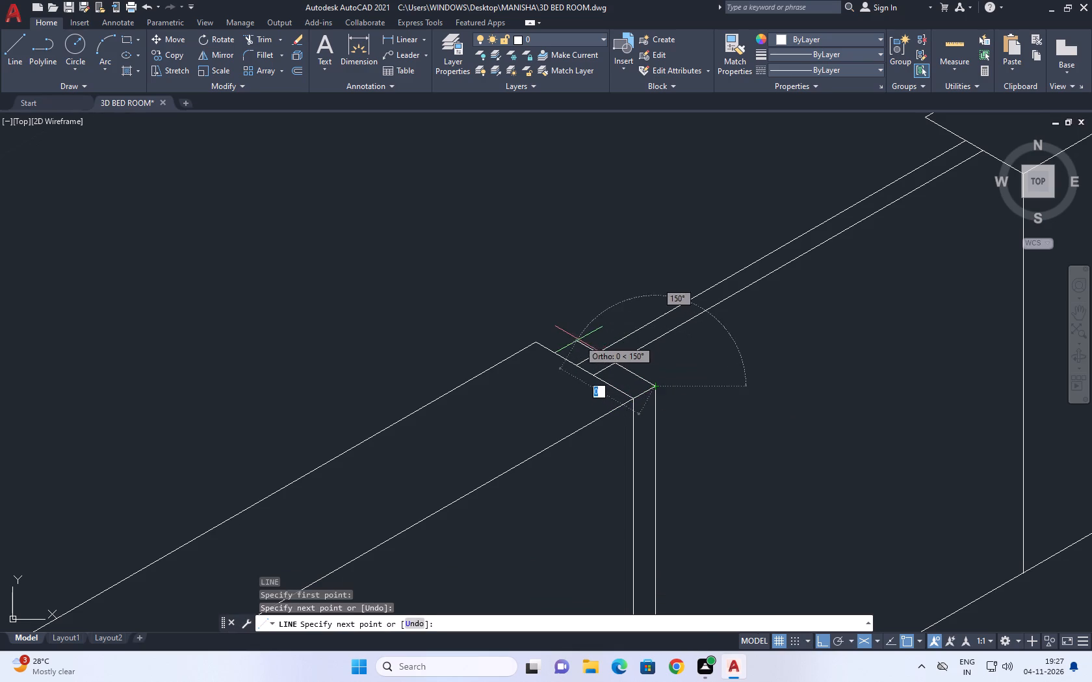
scroll(578, 340, "up", 1)
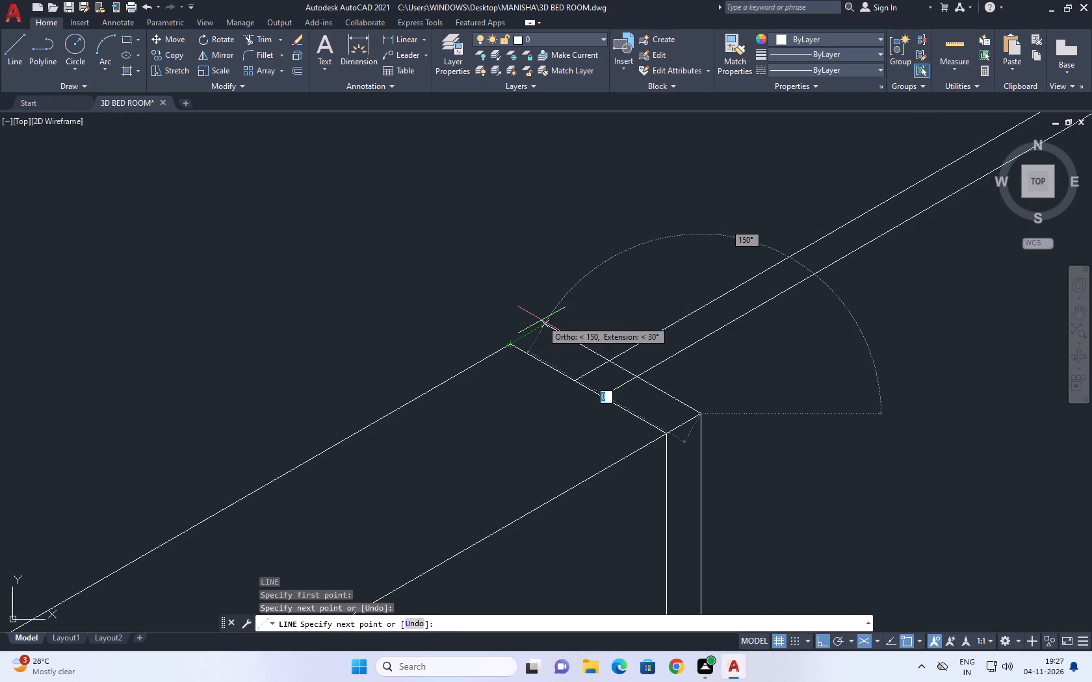
left_click(541, 322)
left_click(506, 344)
key("Escape")
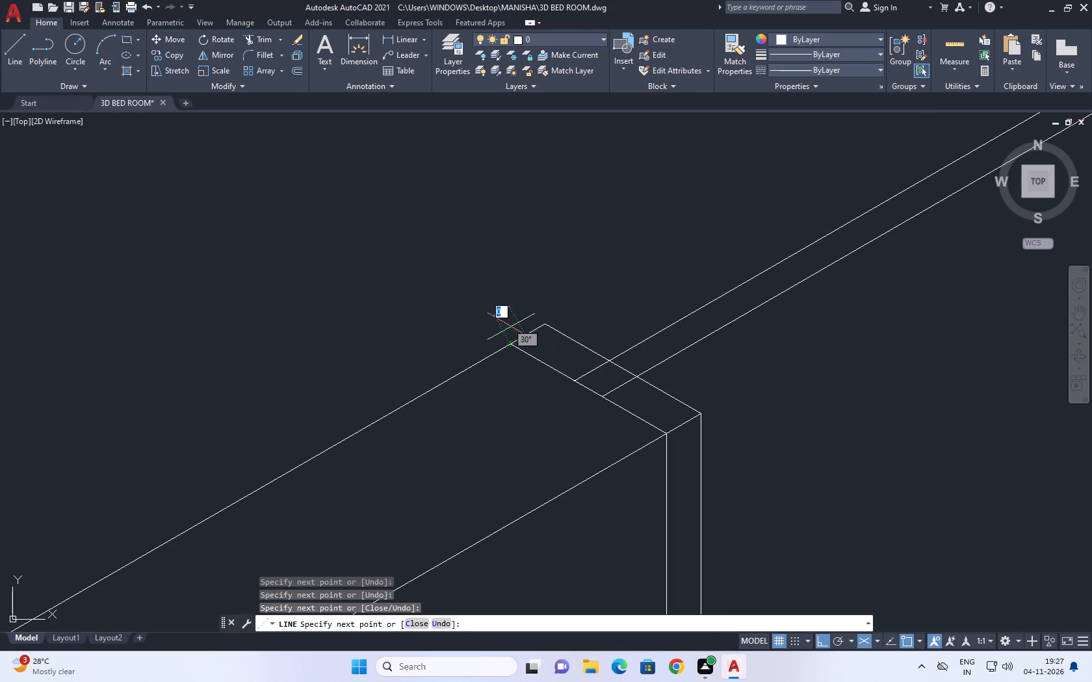
Trim the two parallel lines where they cross the frame strip's top at the opening's lower-left end.
type("TR")
key("space")
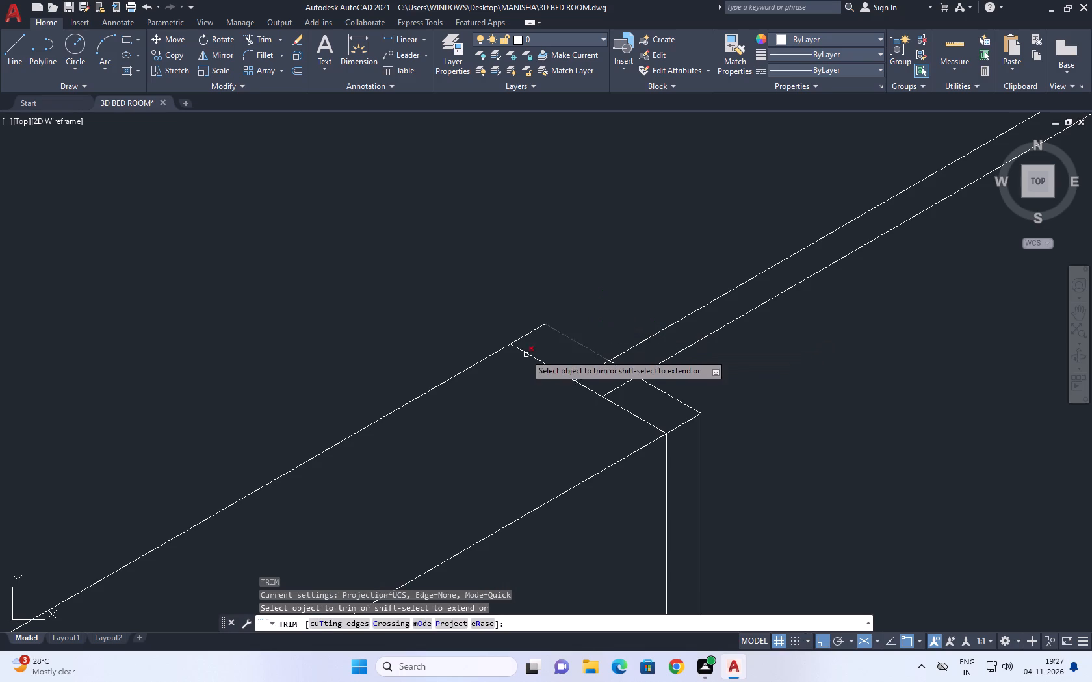
scroll(614, 388, "up", 1)
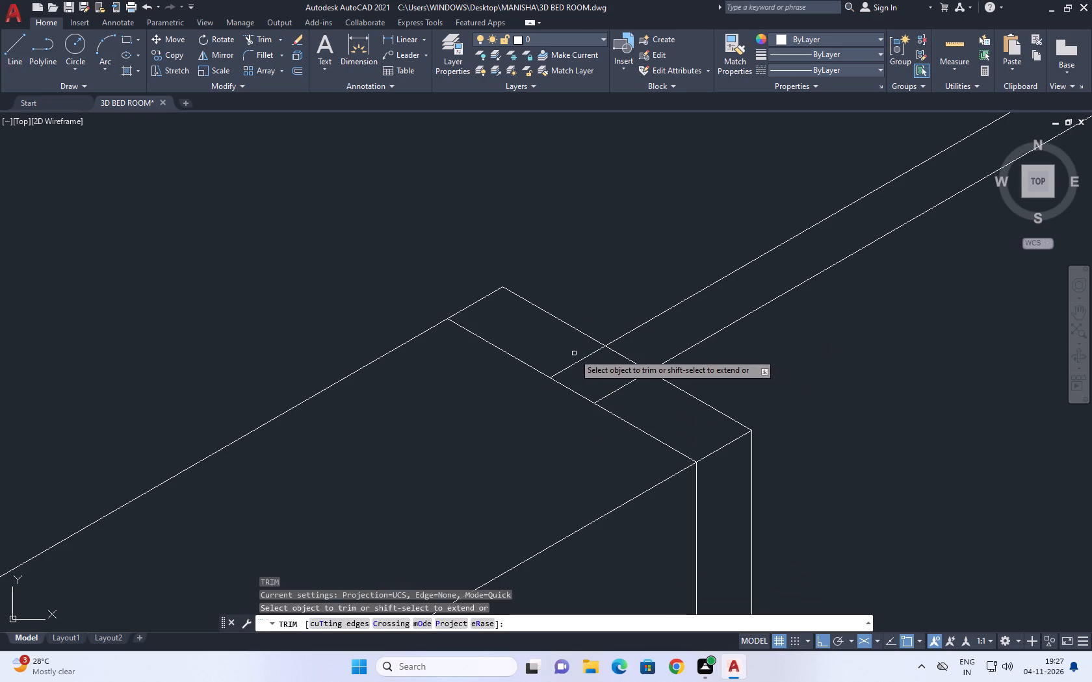
left_click(574, 353)
left_click(640, 401)
scroll(634, 377, "down", 3)
middle_click_drag(682, 425, 682, 425)
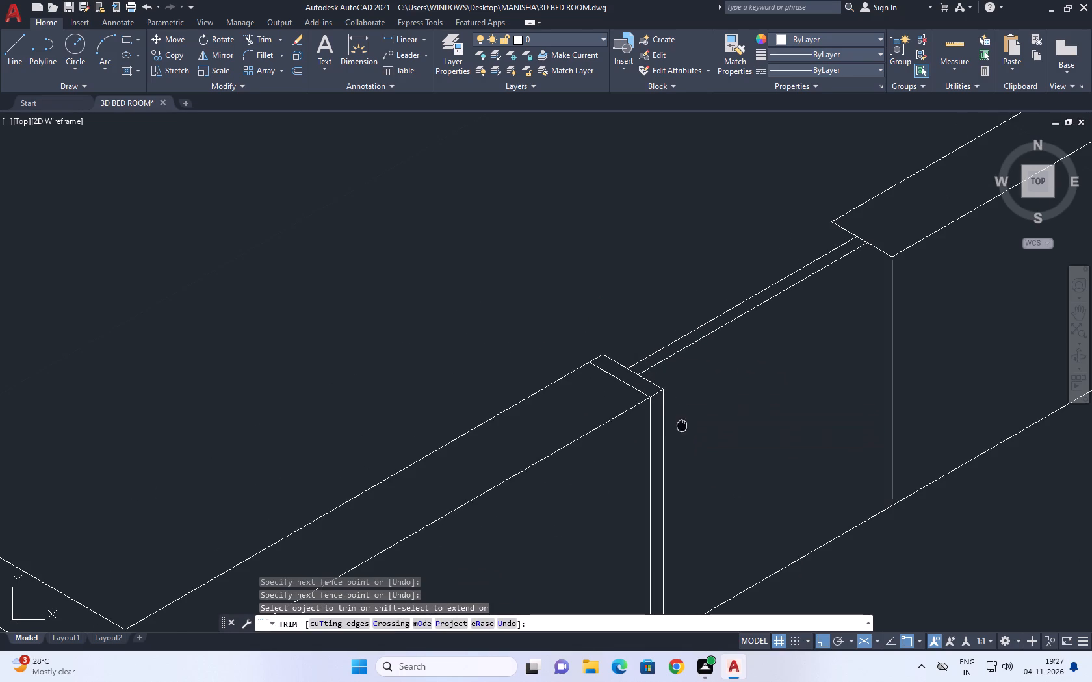
middle_click_drag(682, 425, 678, 320)
scroll(684, 404, "up", 1)
scroll(734, 316, "down", 4)
key("Escape")
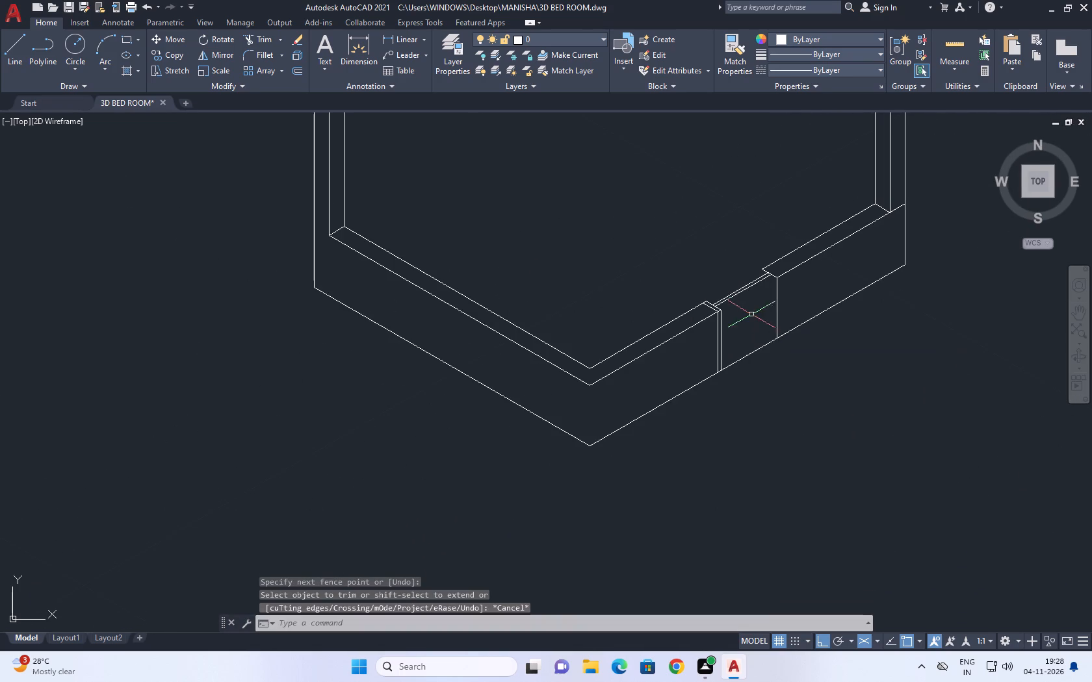
Copy the two lines bounding the frame strip's top from the opening's lower-left end to the wall corner at its upper-right end.
scroll(703, 290, "up", 3)
middle_click_drag(799, 318, 680, 418)
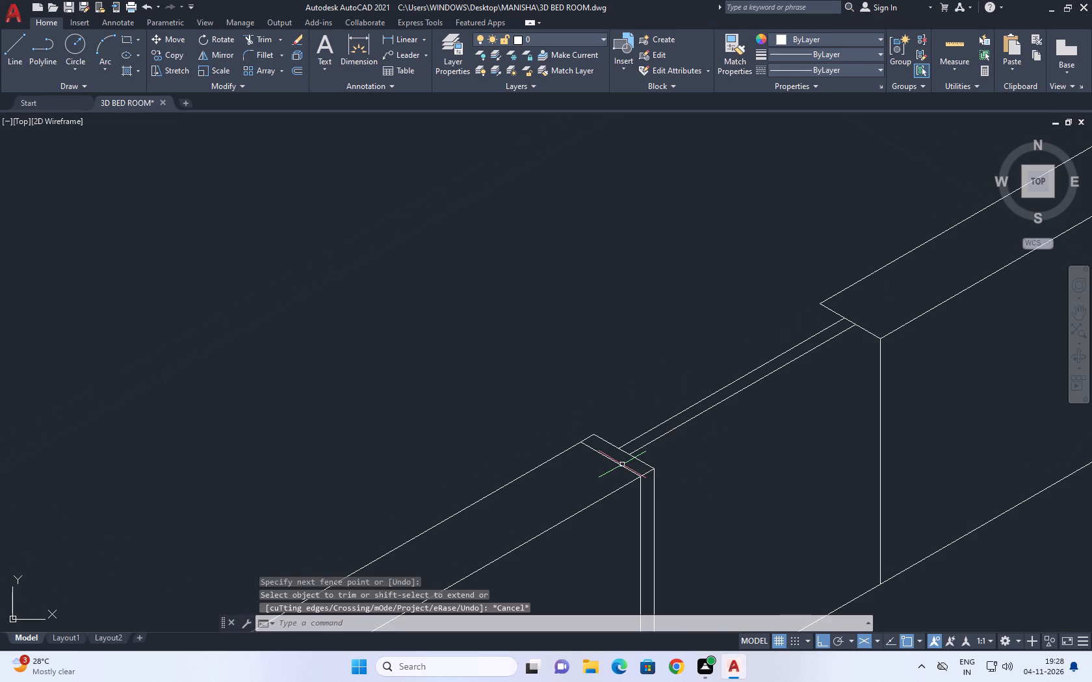
left_click(619, 464)
left_click(627, 455)
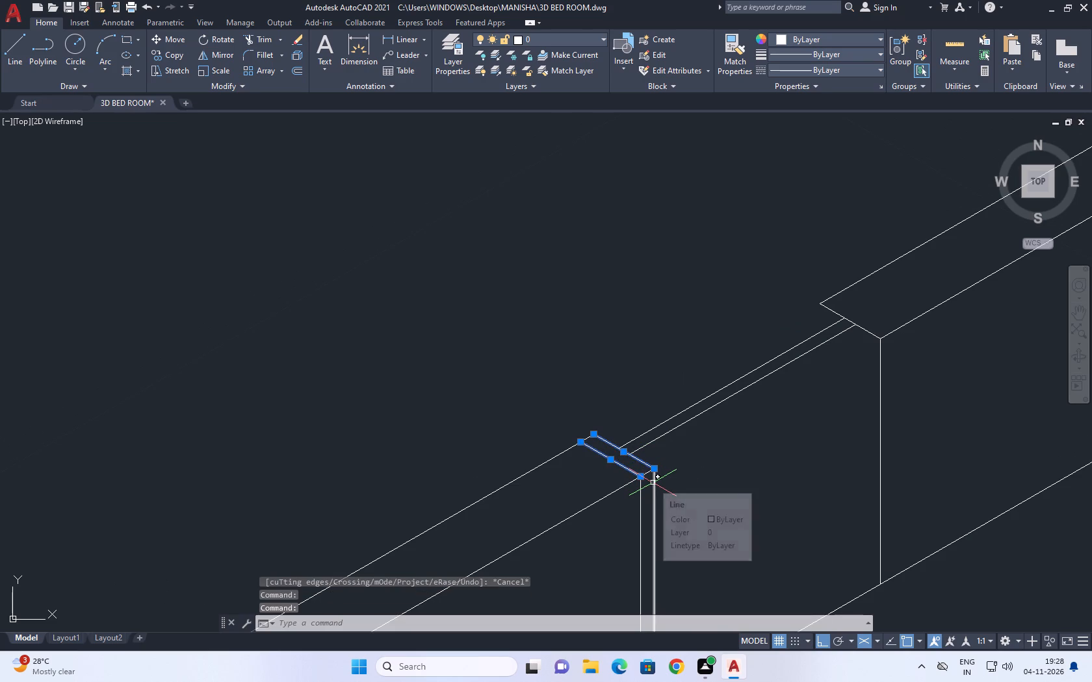
key("c")
type("O")
key("space")
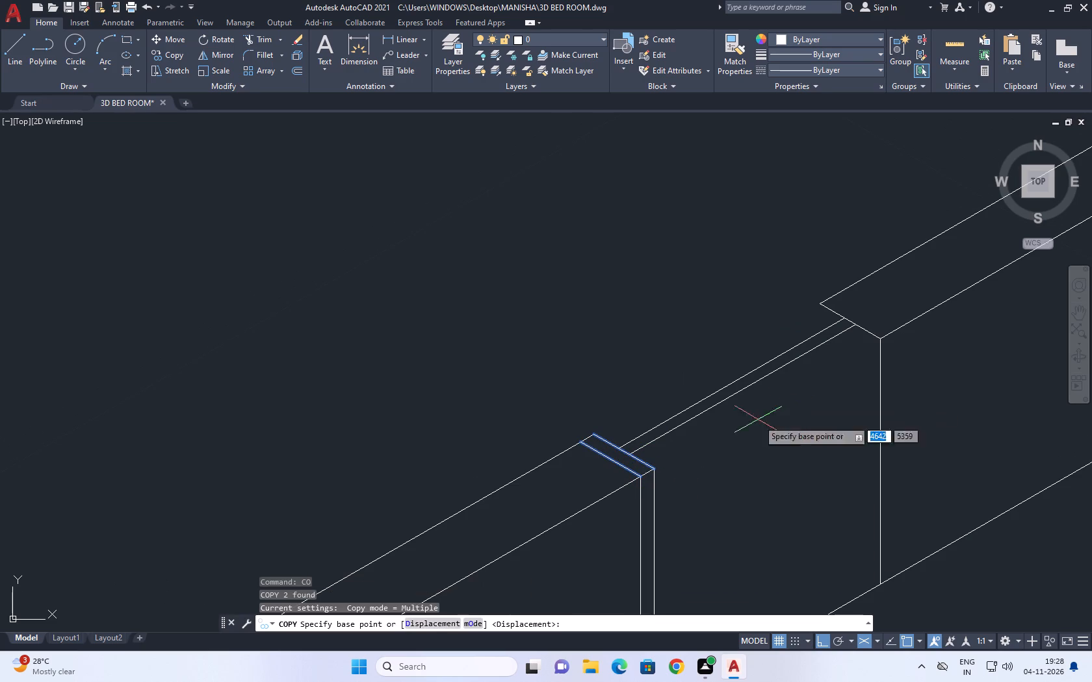
left_click(651, 469)
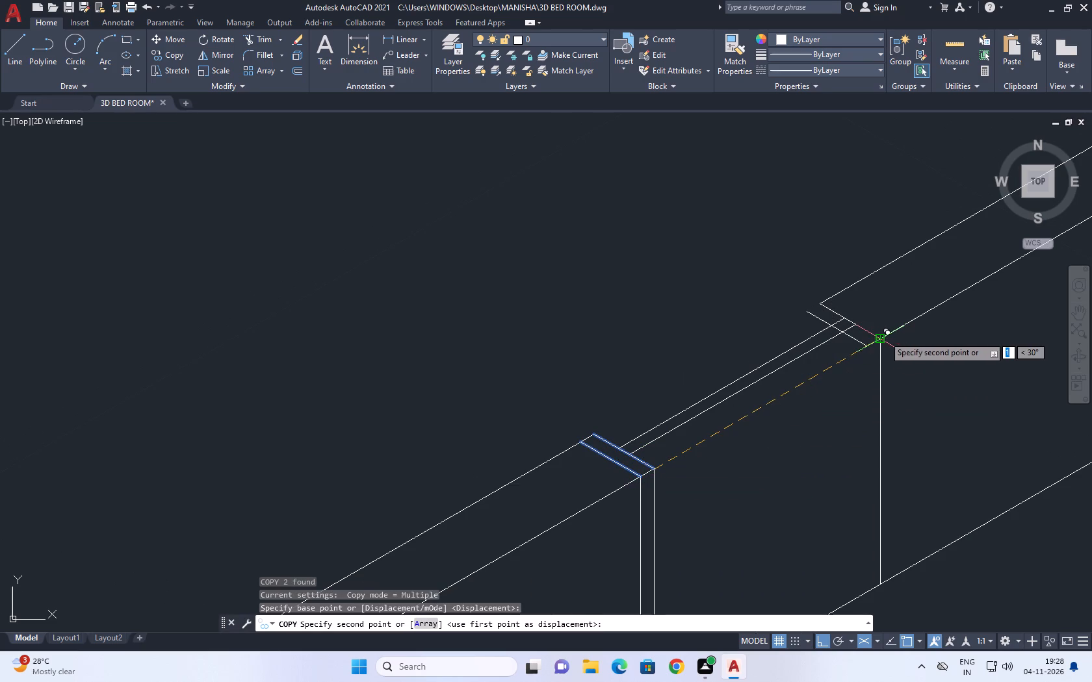
left_click(884, 336)
key("Escape")
Delete the duplicate line overlapping the wall's end edge at the opening's upper-right end.
scroll(849, 328, "up", 2)
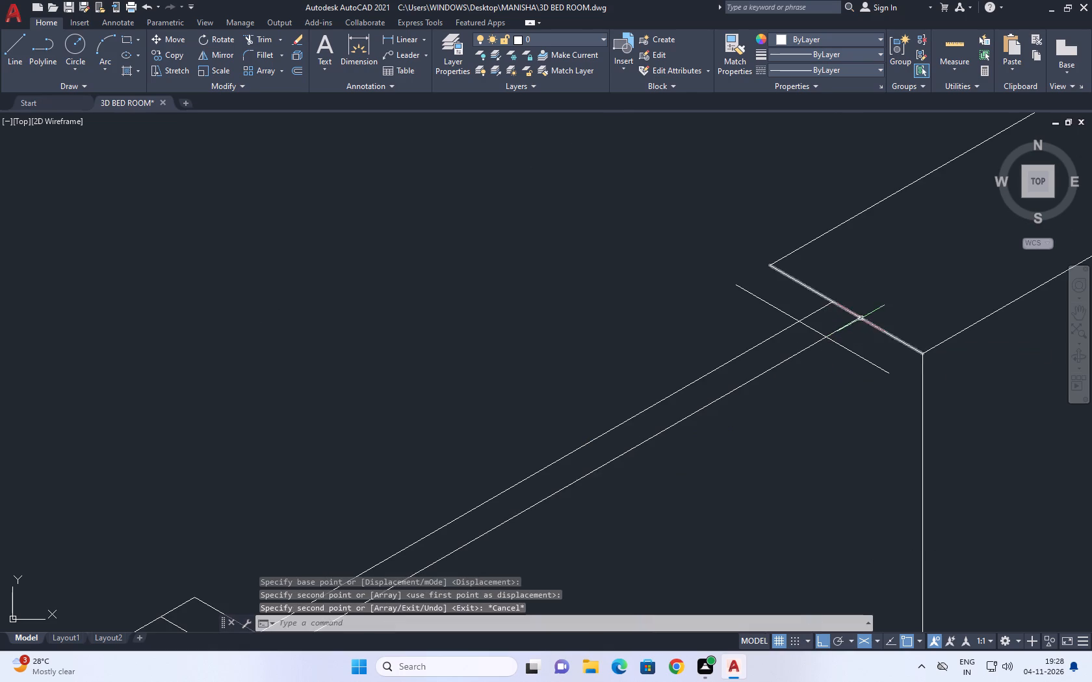
left_click(866, 321)
key("Delete")
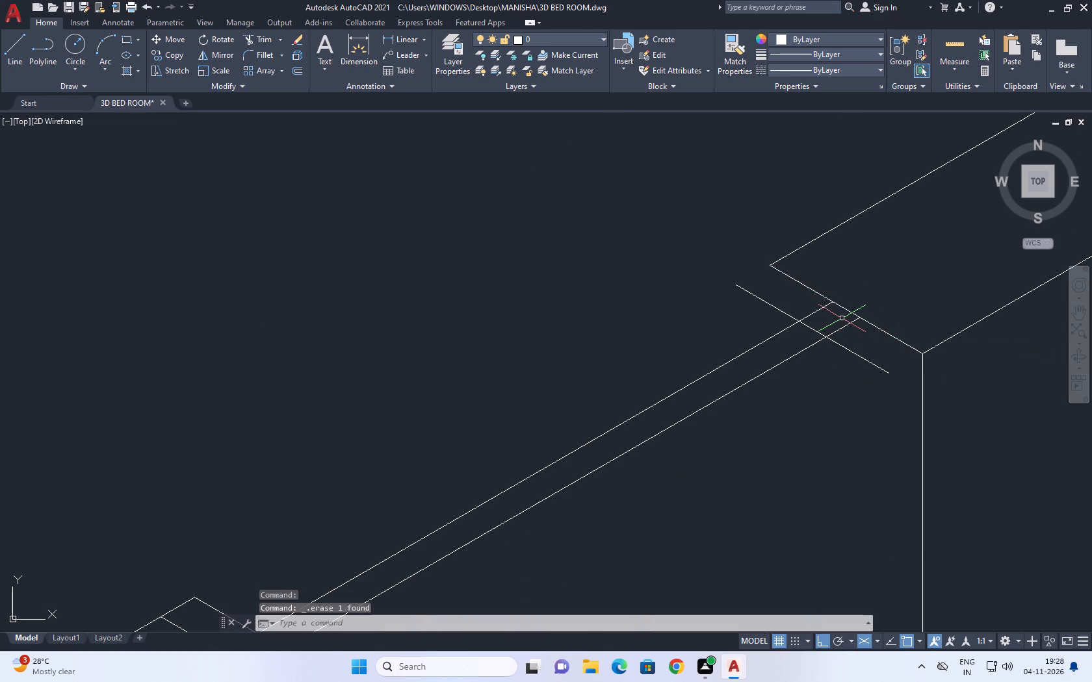
Extend the wall's inner and outer top edges to the copied line at the opening's upper-right end.
type("EX")
key("space")
left_click(802, 251)
left_click(791, 245)
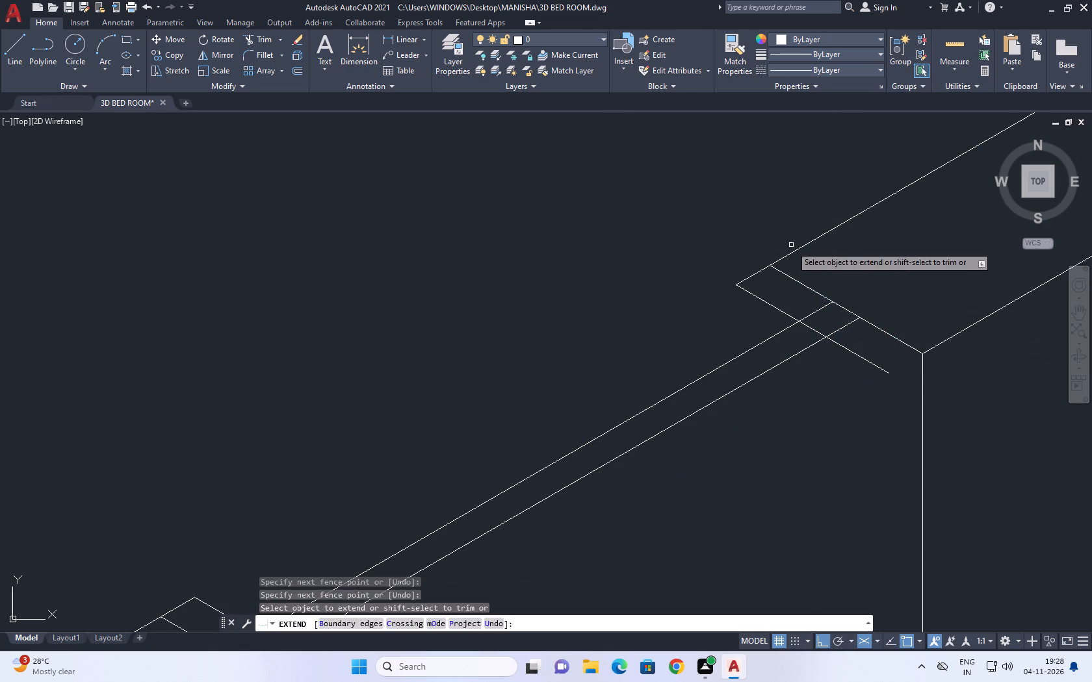
left_click(931, 350)
key("Escape")
Trim the two parallel panel lines where they cross the frame strip's top at the opening's upper-right end.
type("TR")
key("space")
left_click(864, 344)
left_click(814, 305)
scroll(813, 305, "down", 3)
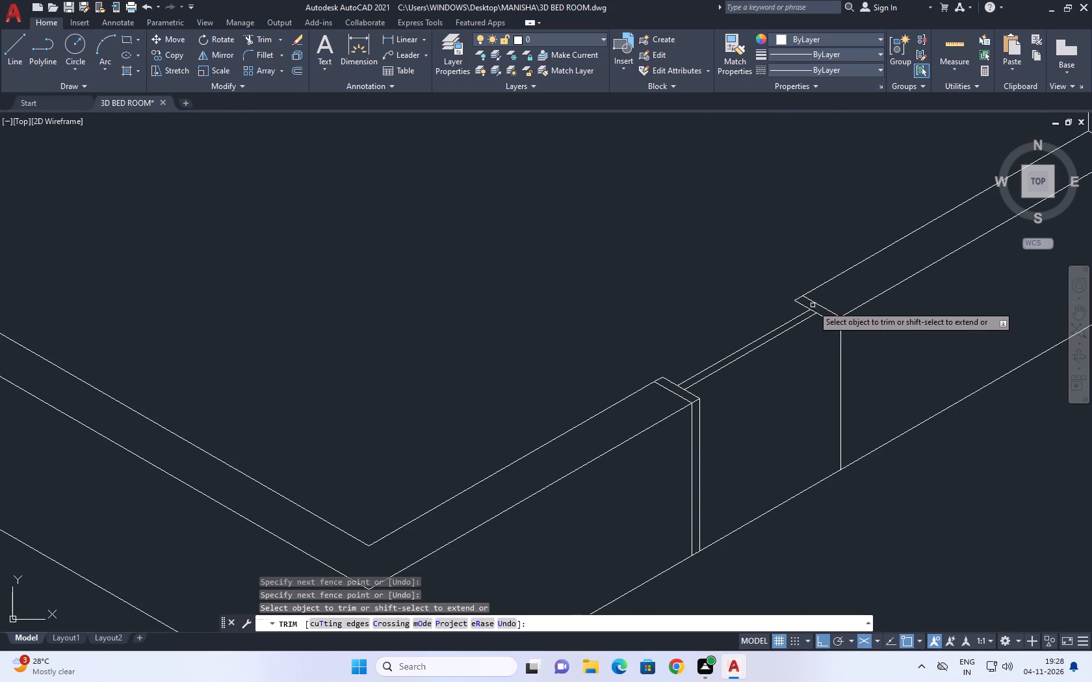
key("Escape")
Draw the upper-right frame strip's vertical edge down from its outer corner and trim it at the wall's bottom edge.
key("l")
key("space")
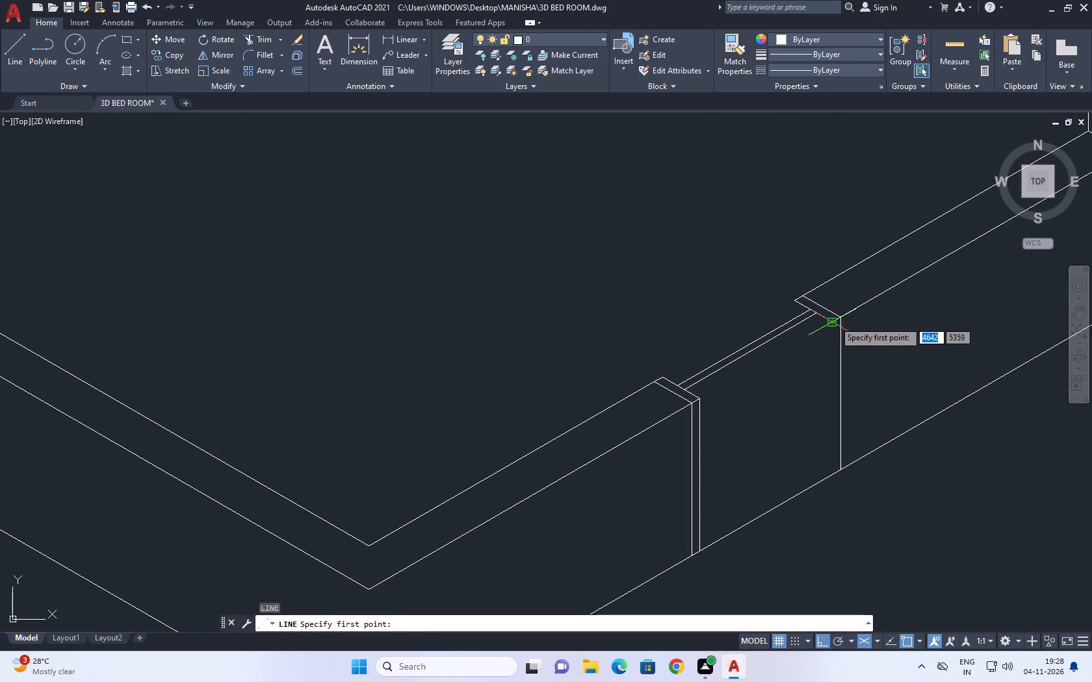
left_click(834, 321)
key("F5")
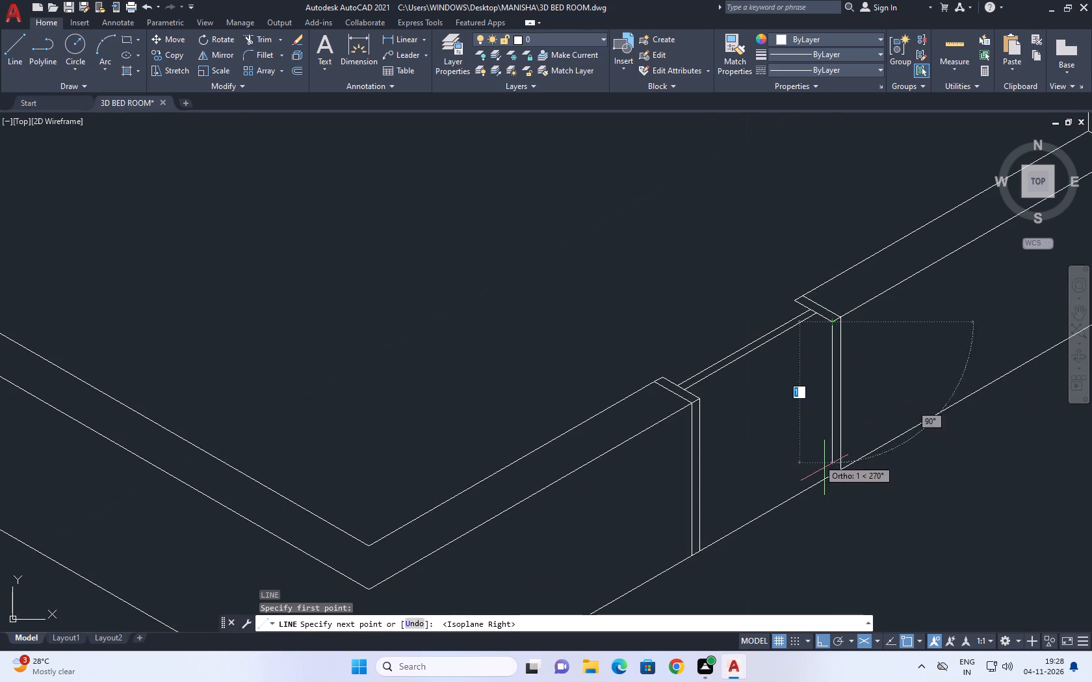
left_click(837, 499)
key("Escape")
key("t")
key("r")
key("space")
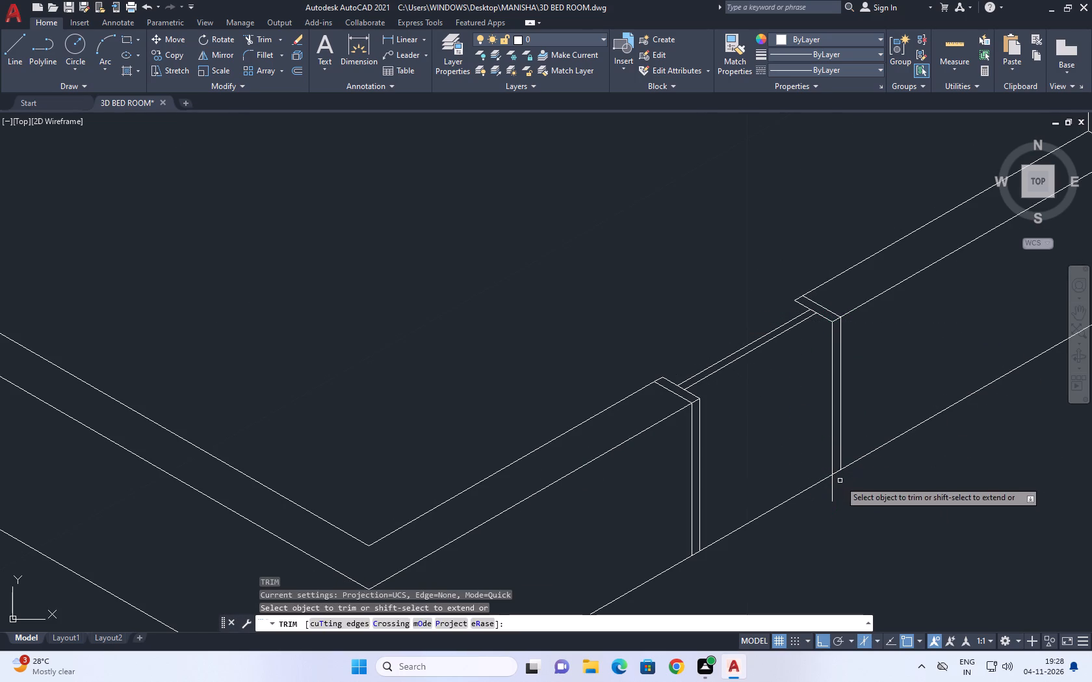
left_click(840, 481)
left_click(809, 493)
key("Escape")
Draw a 30° line just above the wall's bottom edge between the two frame strips, trimming it at the upper-right strip.
middle_click_drag(789, 436, 711, 416)
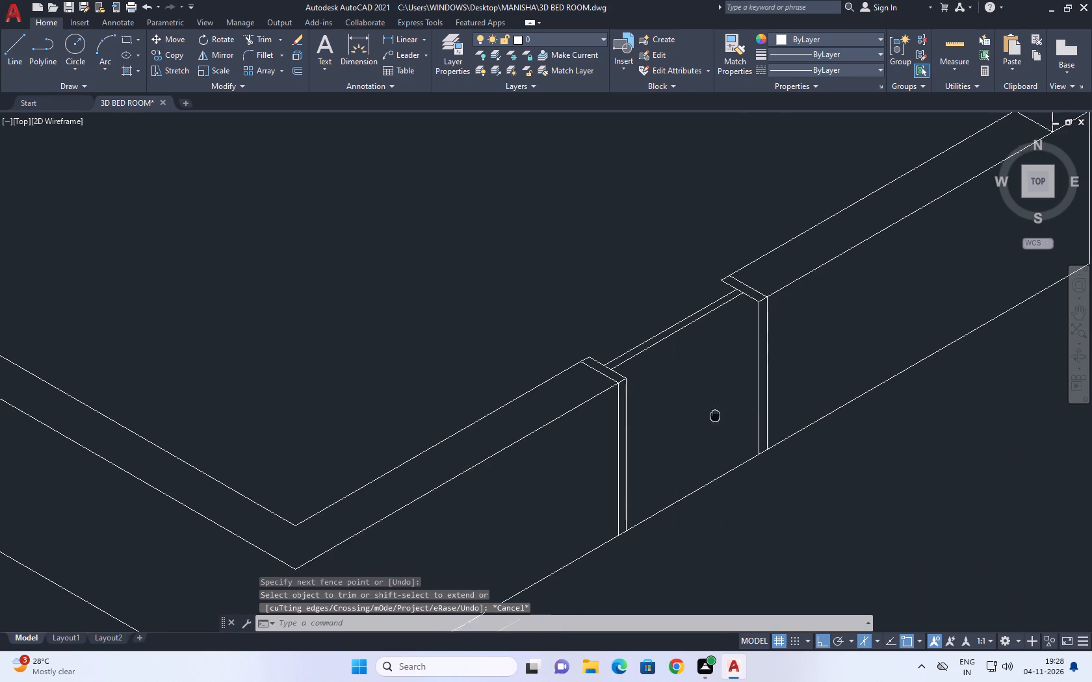
middle_click_drag(711, 416, 698, 409)
key("l")
key("space")
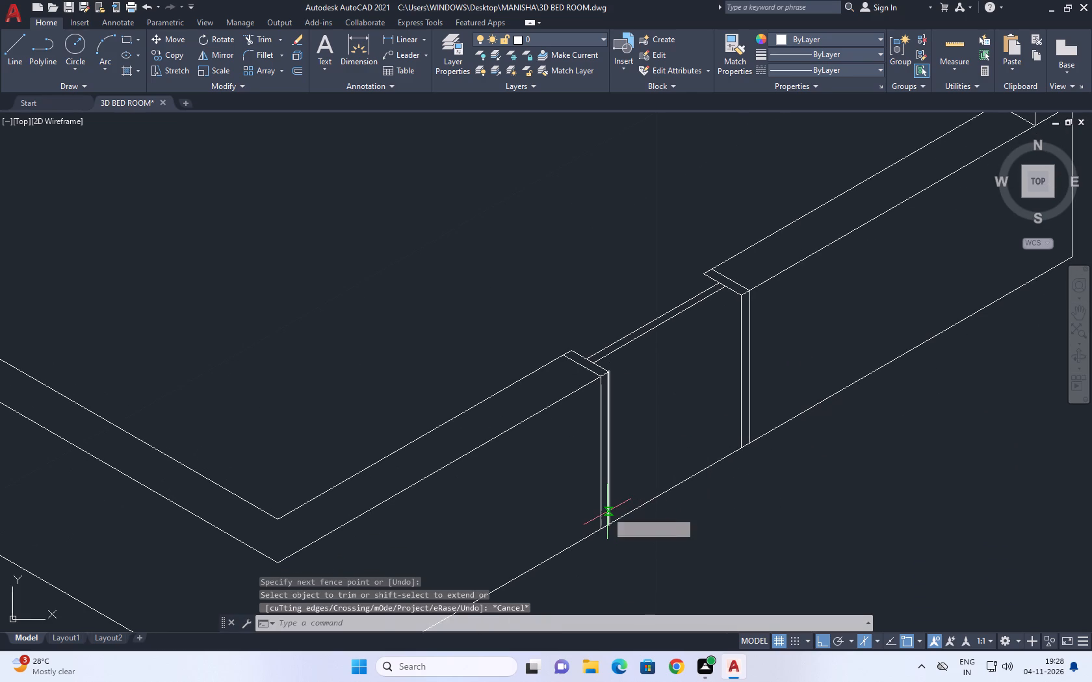
left_click(607, 512)
left_click(769, 403)
key("Escape")
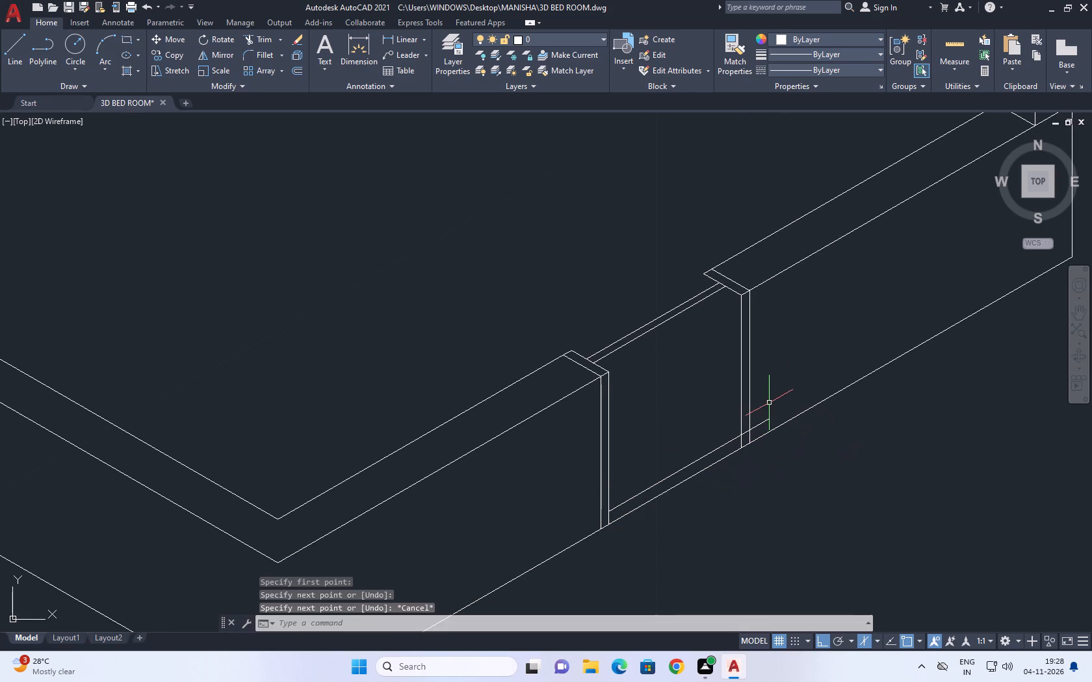
type("TR")
key("space")
scroll(753, 425, "up", 2)
left_click(734, 444)
left_click(772, 423)
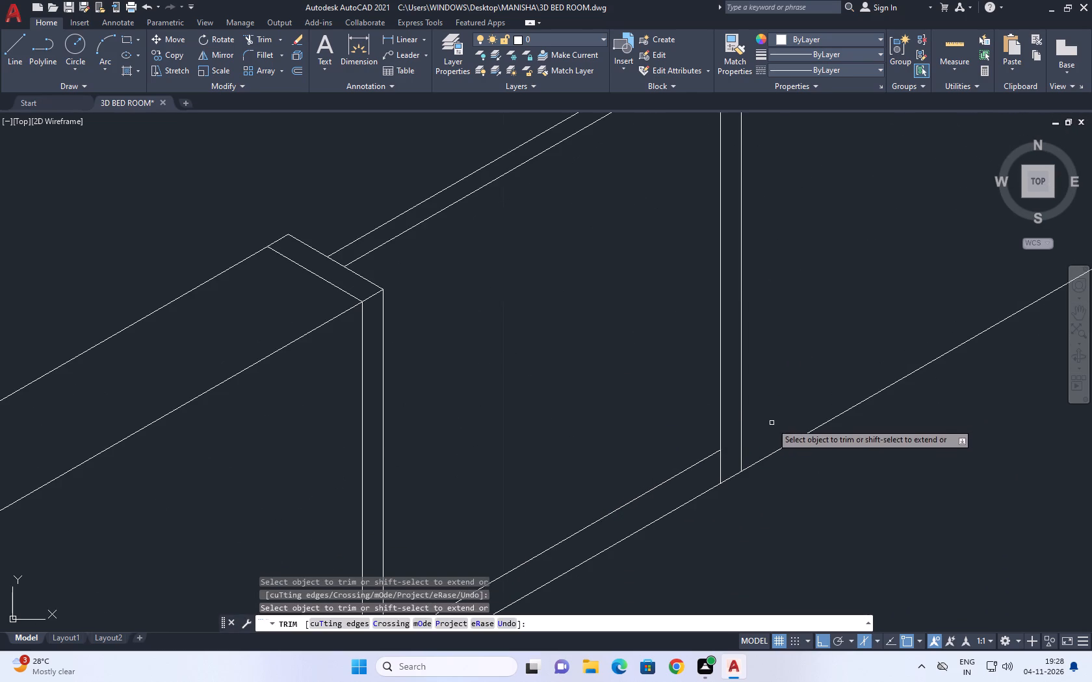
scroll(779, 400, "down", 5)
key("Escape")
Draw a vertical line down from the outer panel line's upper-right end to below the line along the opening's bottom.
middle_click_drag(777, 392, 783, 416)
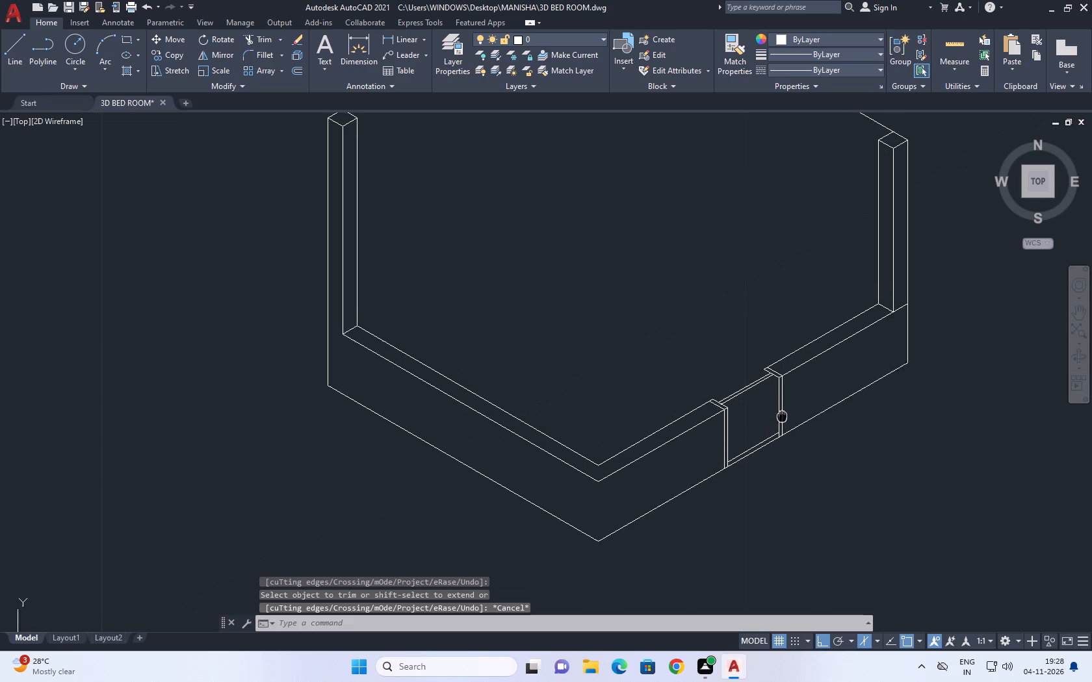
middle_click_drag(783, 416, 784, 420)
scroll(771, 427, "up", 2)
middle_click_drag(770, 427, 770, 431)
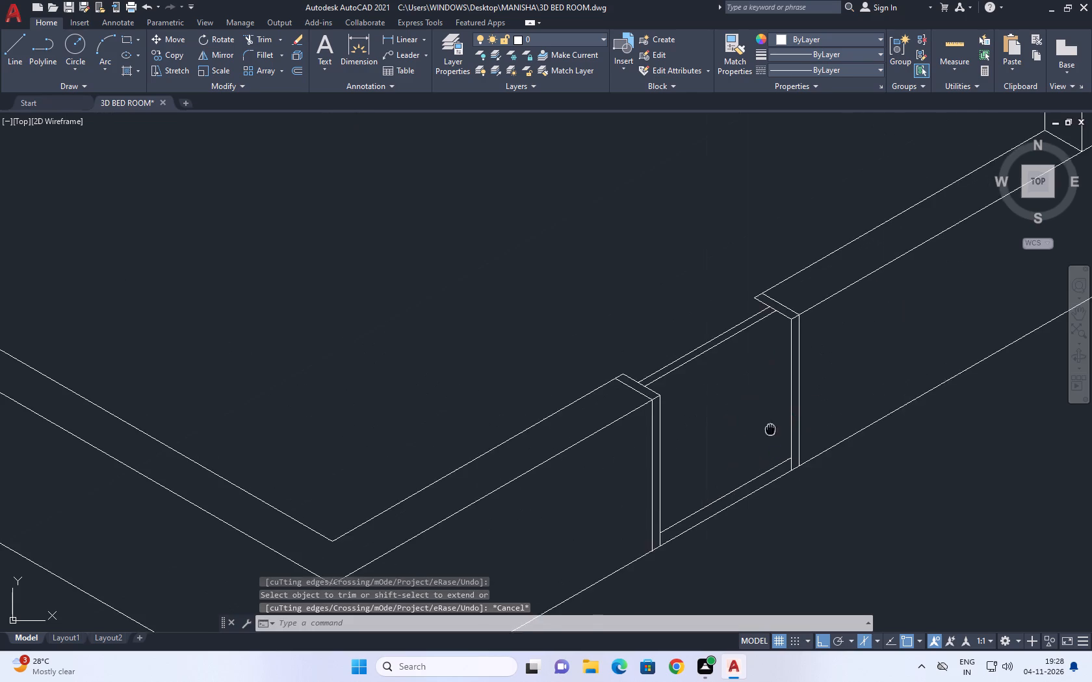
middle_click_drag(770, 431, 782, 463)
key("l")
key("space")
left_click(788, 352)
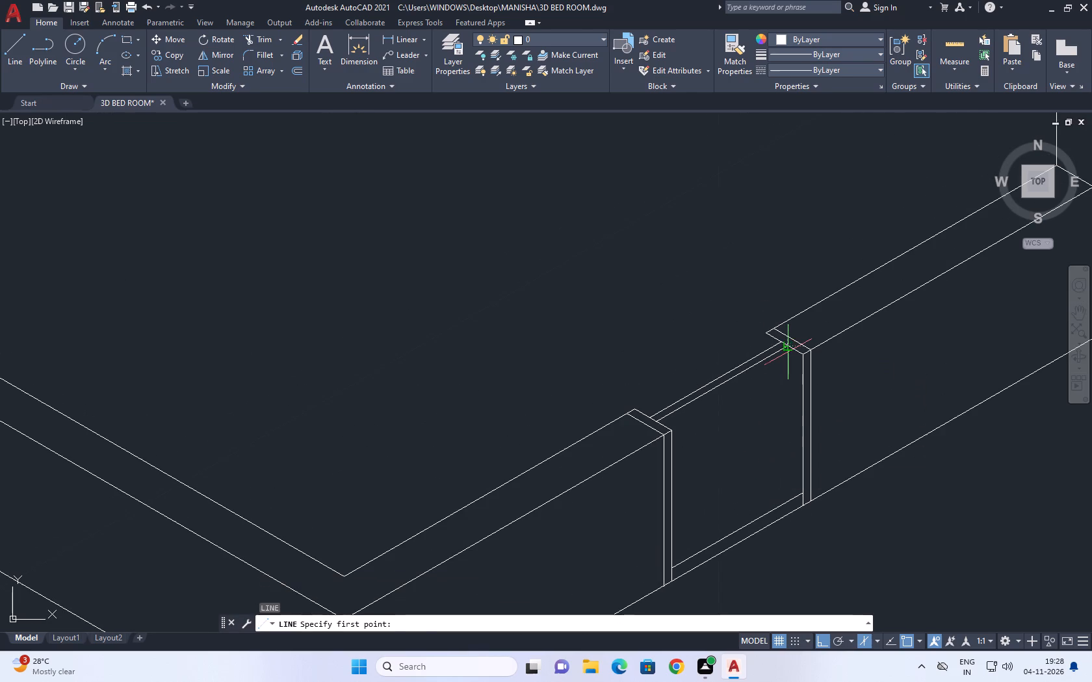
left_click(784, 529)
key("Escape")
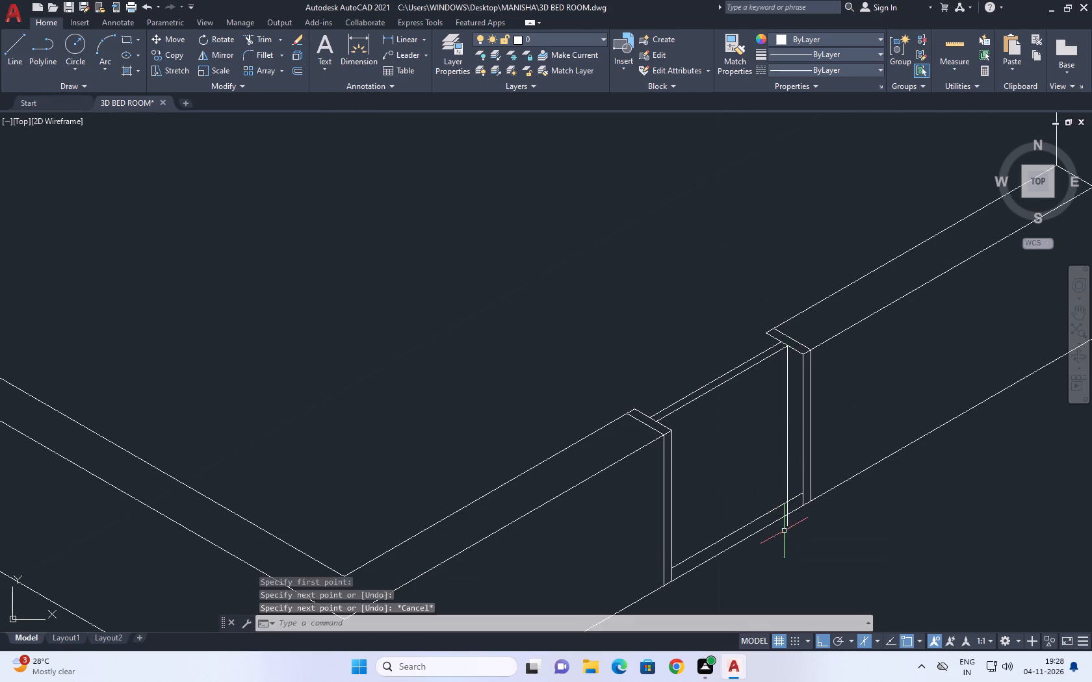
Trim the new vertical line below the opening's bottom line and cut off that bottom line's end beyond the vertical.
key("t")
type("R")
key("space")
scroll(784, 531, "up", 1)
left_click(790, 522)
left_click_drag(786, 522, 779, 526)
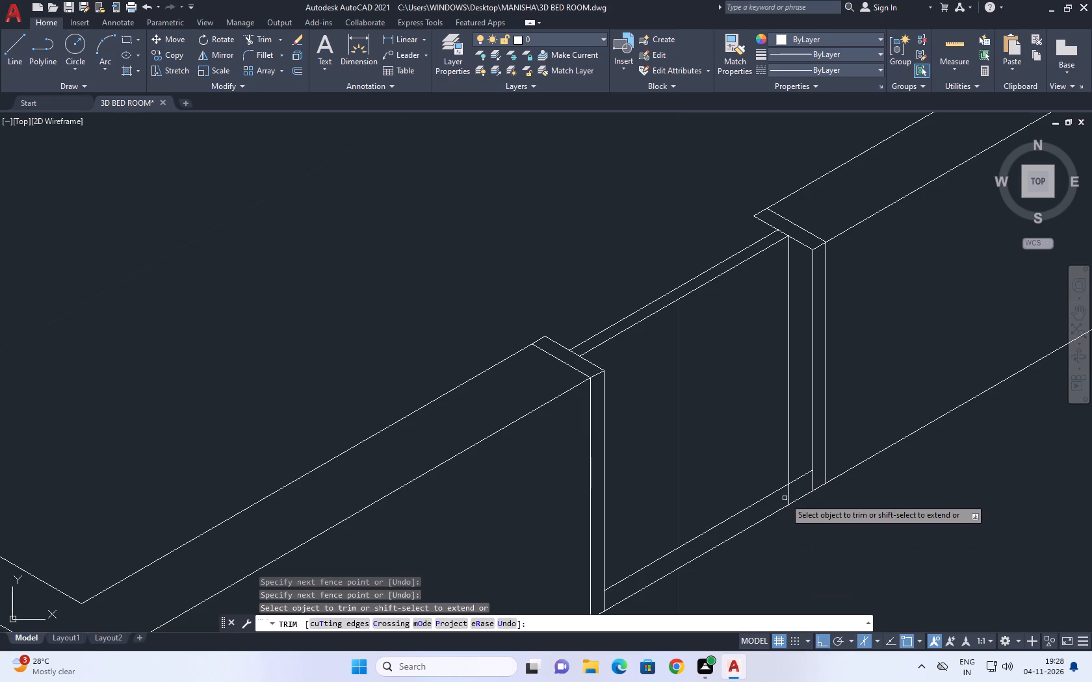
left_click(786, 497)
left_click(792, 493)
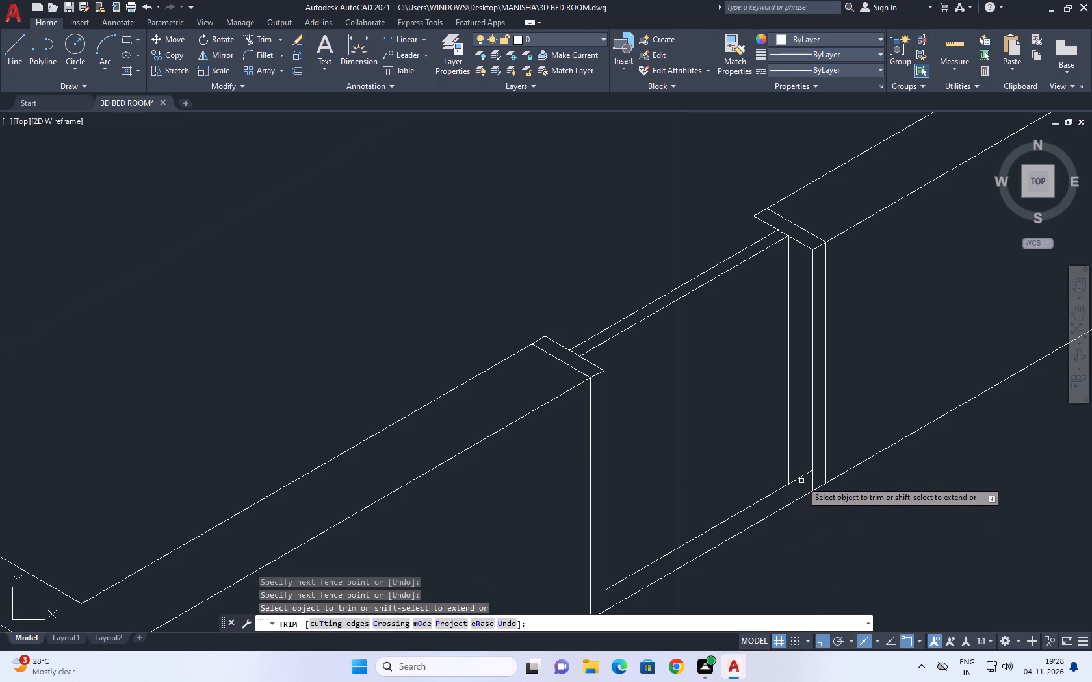
left_click(803, 477)
key("Escape")
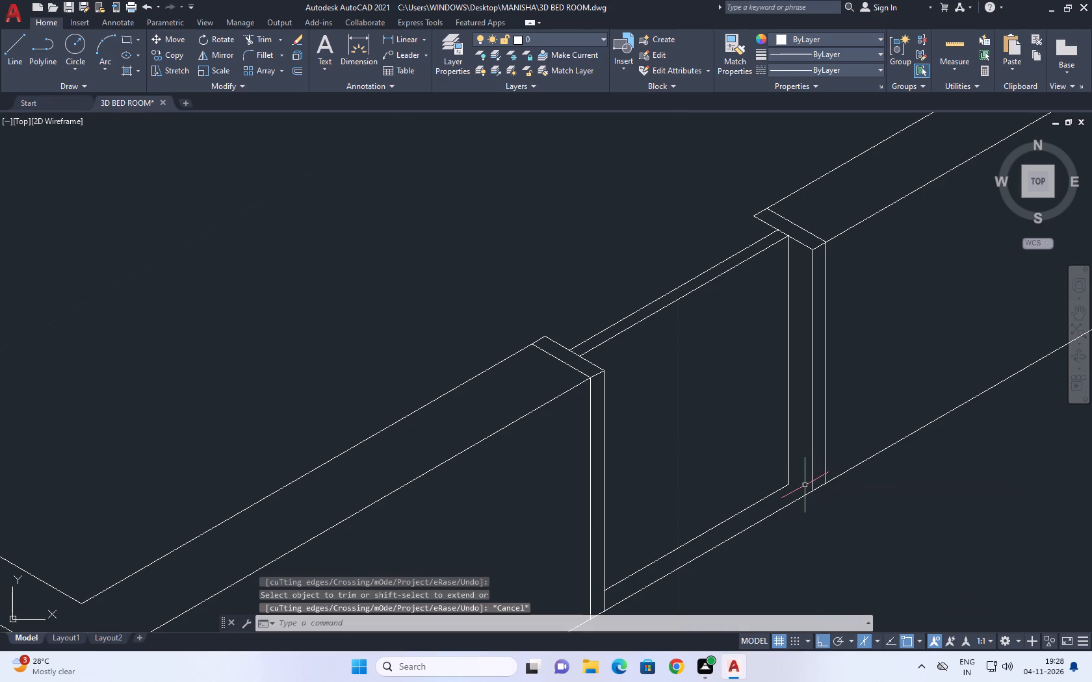
Draw a line from the foot of the upper-right frame strip back into the opening along the 150° direction.
key("l")
key("space")
left_click(812, 491)
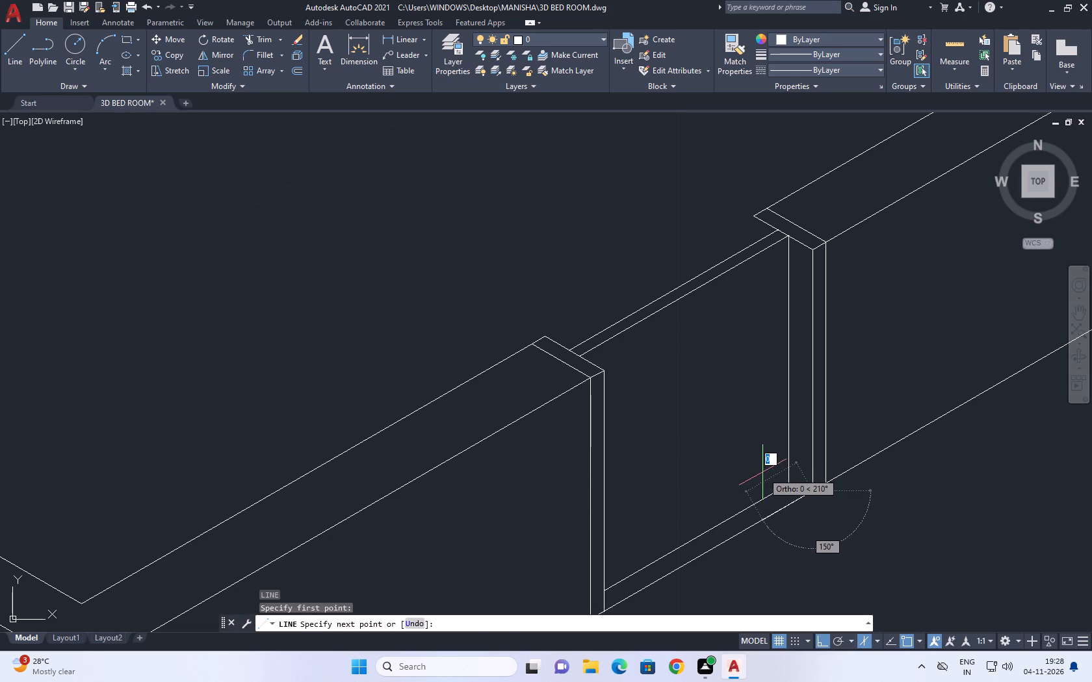
key("F5")
left_click(755, 466)
key("Escape")
Move the opening's bottom line up so its end meets the intersection of the panel's vertical edge and the 150° line.
scroll(784, 493, "up", 2)
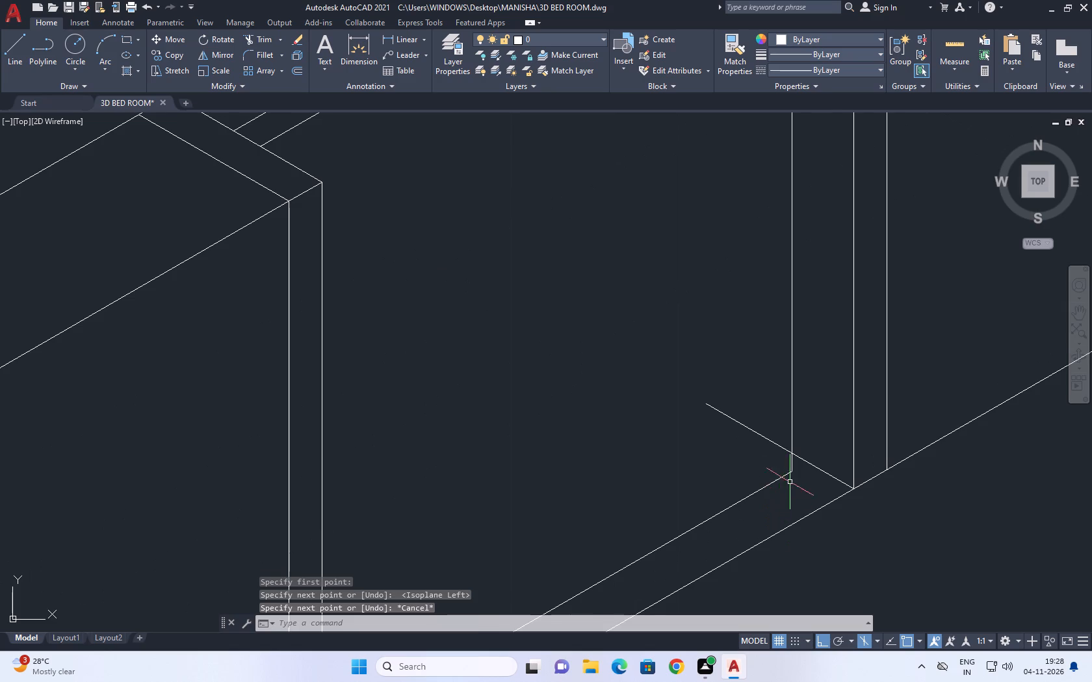
scroll(790, 477, "down", 1)
left_click(787, 479)
middle_click_drag(795, 488, 817, 501)
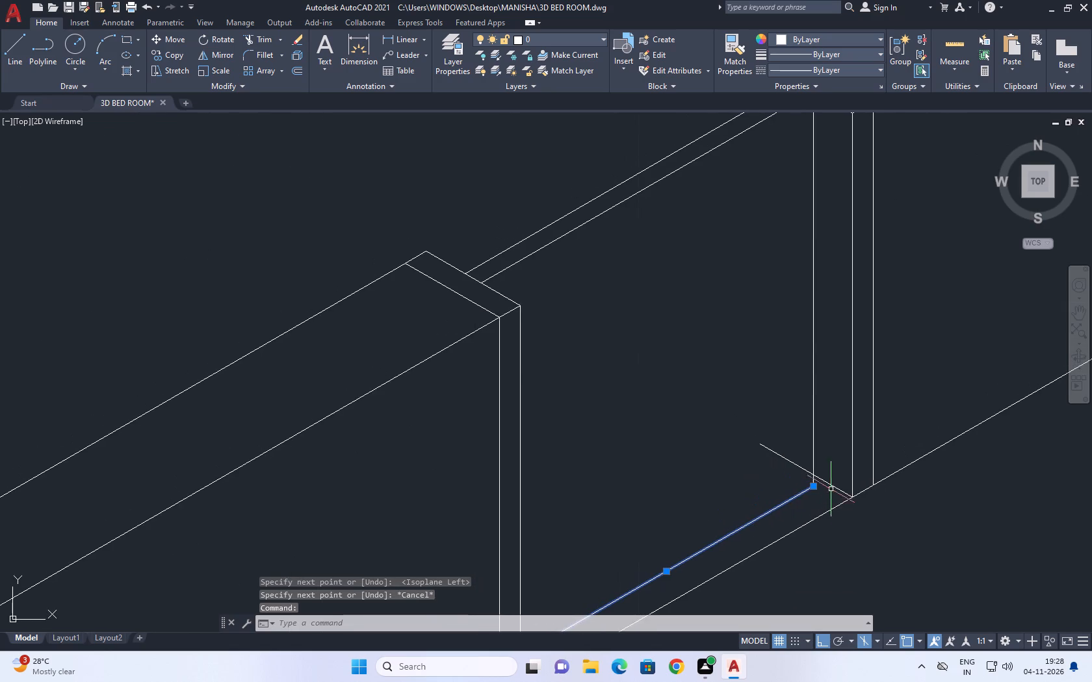
scroll(831, 488, "down", 1)
type("M")
key("space")
scroll(830, 423, "up", 1)
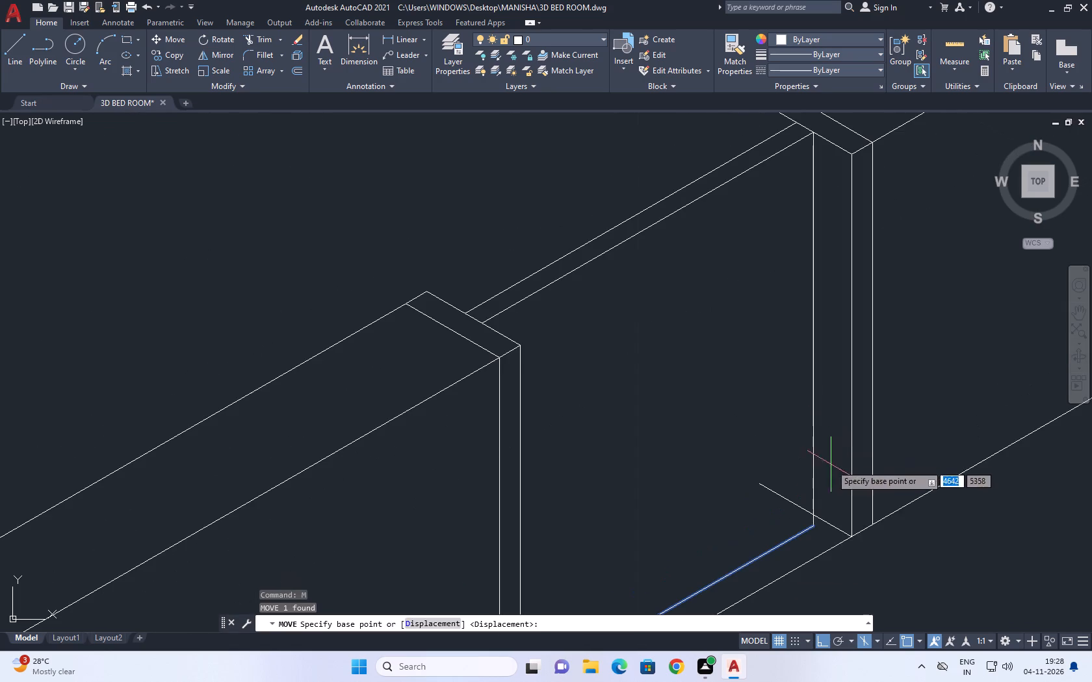
left_click(818, 529)
left_click(810, 515)
scroll(805, 500, "down", 1)
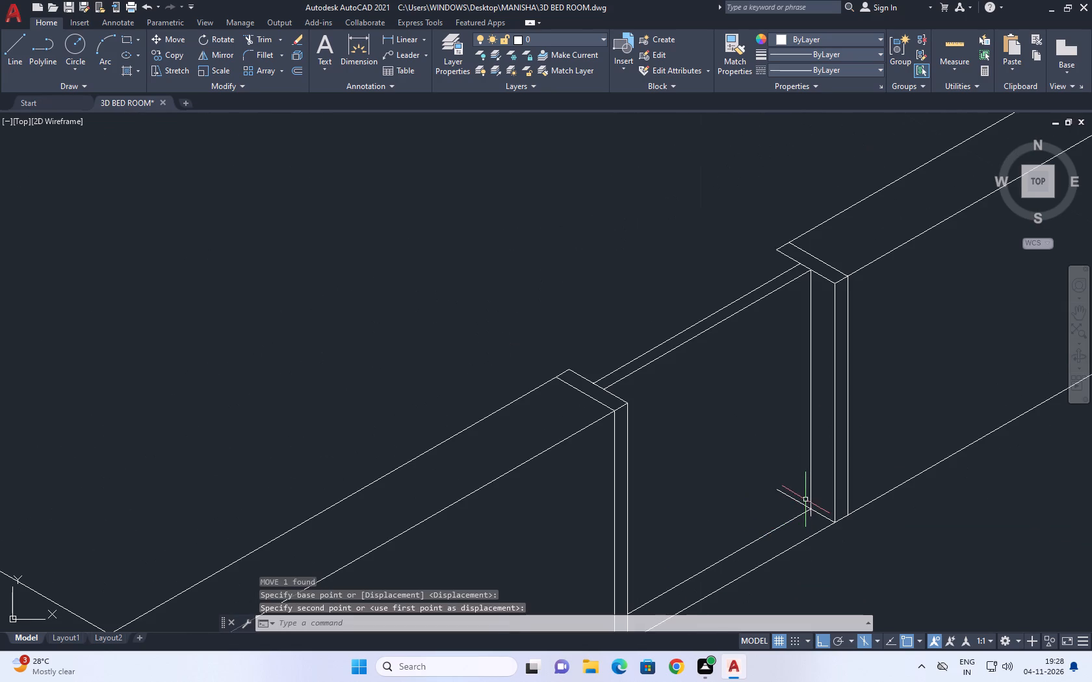
Trim the overhanging ends of the 150° line and the vertical edge at the opening's bottom corner.
key("t")
key("r")
key("space")
left_click(792, 498)
scroll(803, 514, "up", 2)
left_click(818, 516)
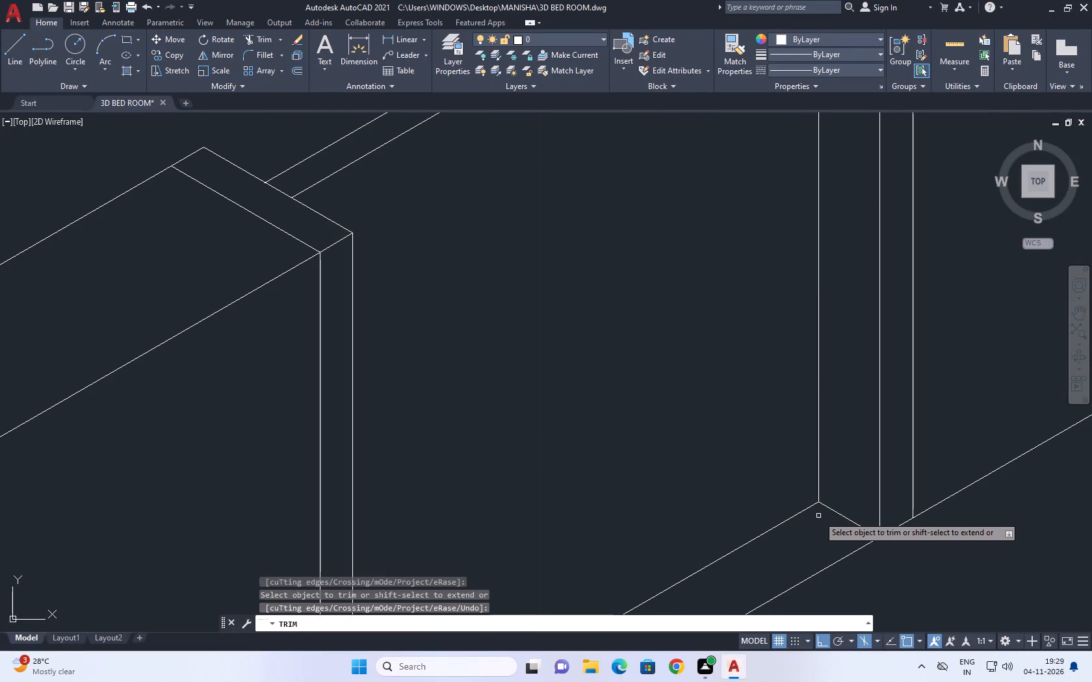
scroll(811, 519, "down", 2)
key("Escape")
Draw three sides of an isometric rectangle inside the front corner: about 1 along 30°, 0.7 along 150°, then about 1 along 210°.
scroll(775, 479, "down", 2)
middle_click_drag(851, 459, 851, 460)
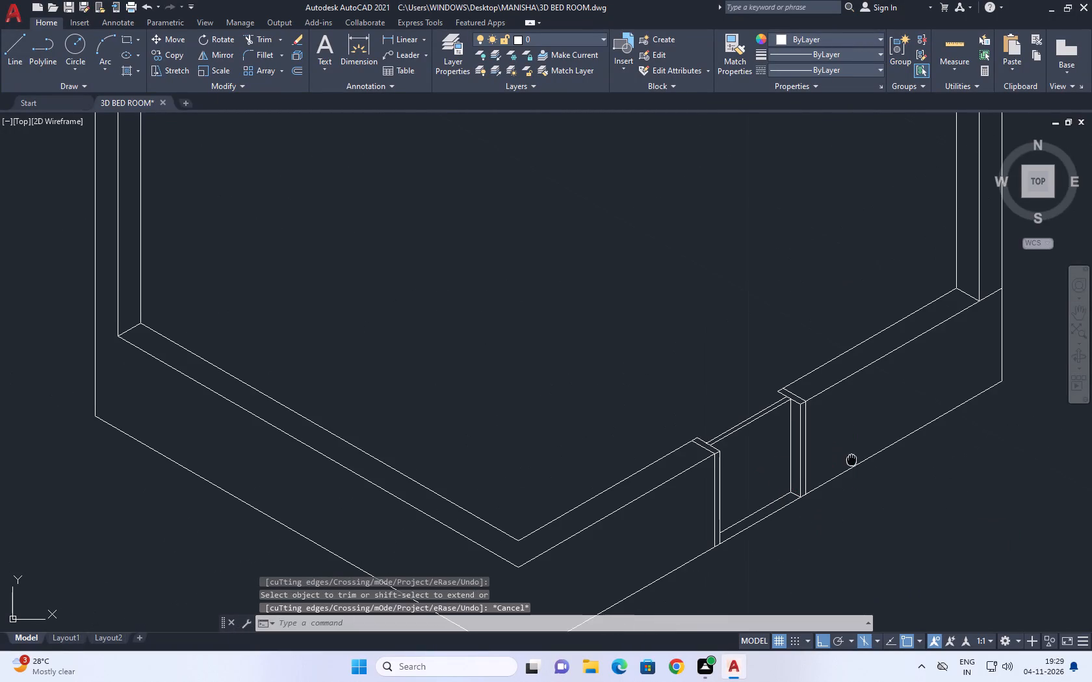
middle_click_drag(851, 460, 841, 468)
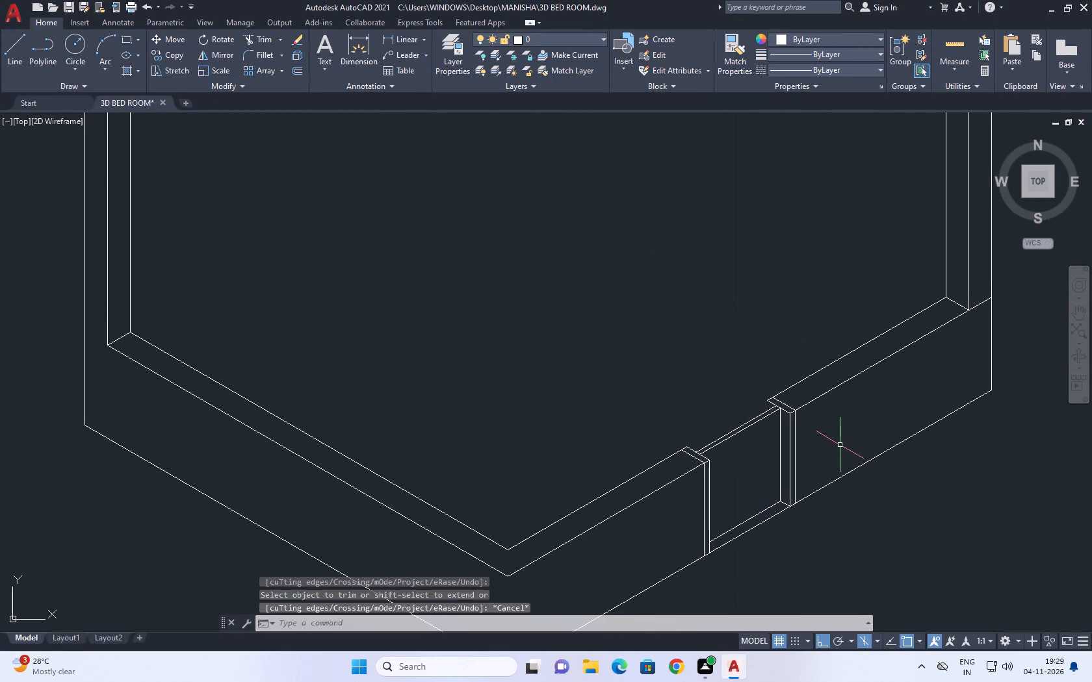
middle_click_drag(799, 421, 834, 470)
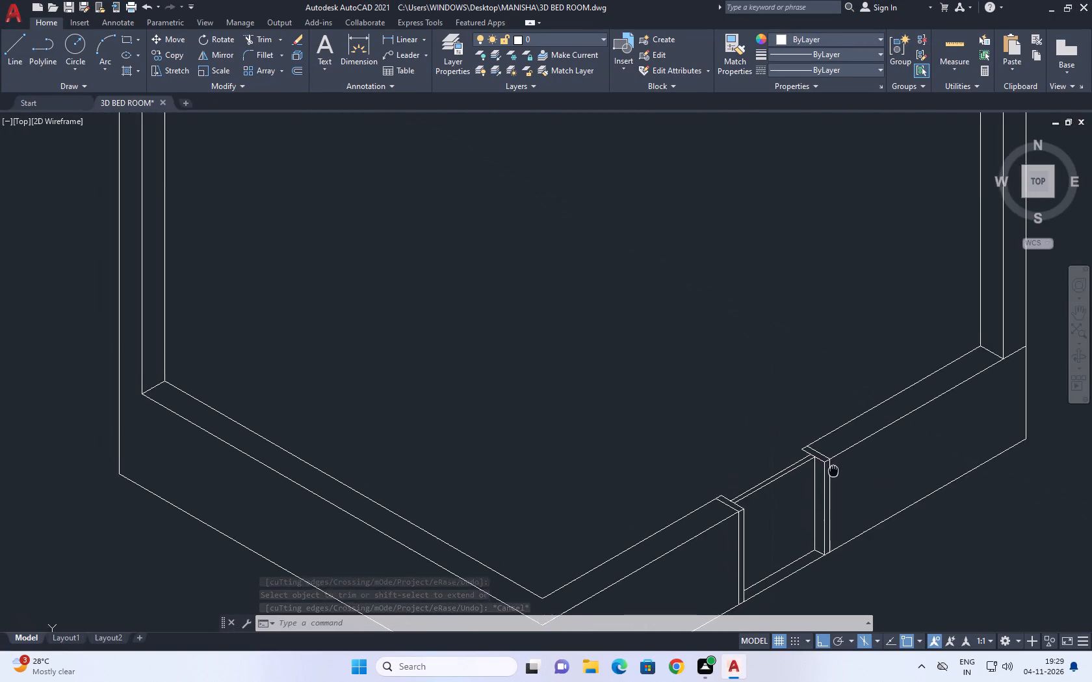
middle_click_drag(834, 470, 844, 504)
middle_click_drag(788, 555, 819, 310)
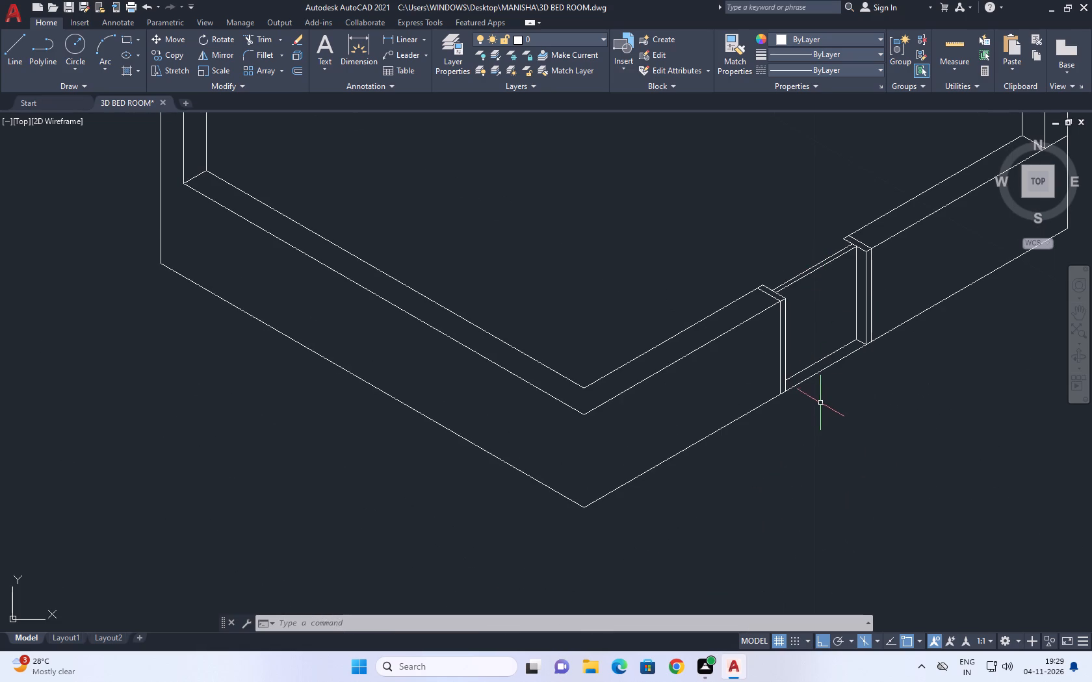
middle_click_drag(511, 314, 624, 454)
key("l")
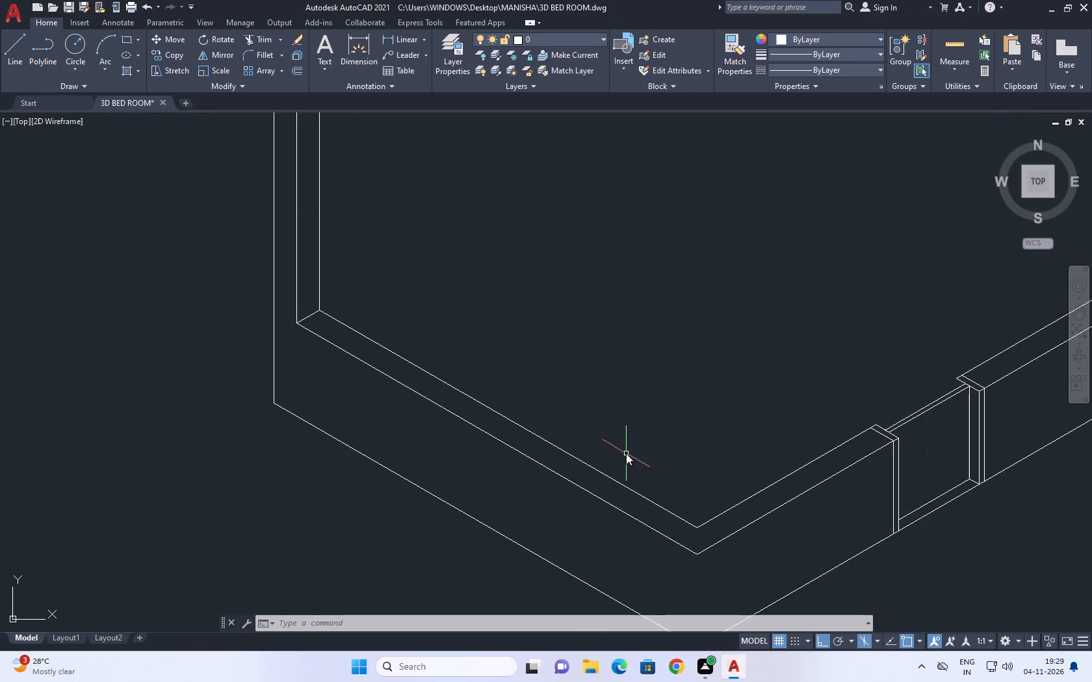
key("space")
left_click(696, 502)
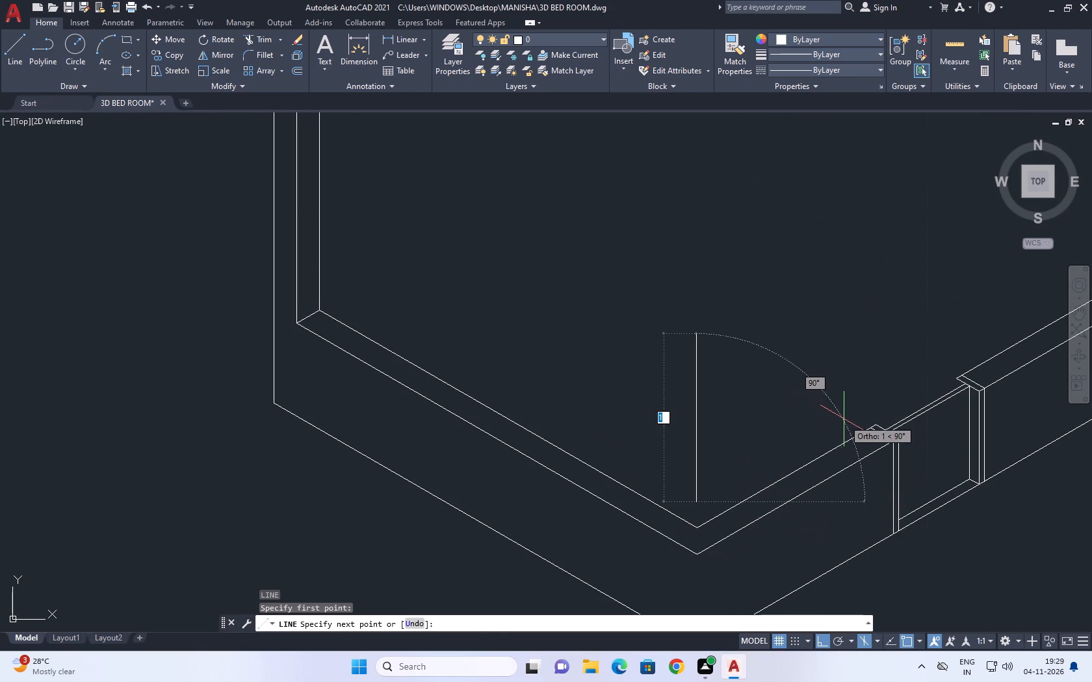
key("F5")
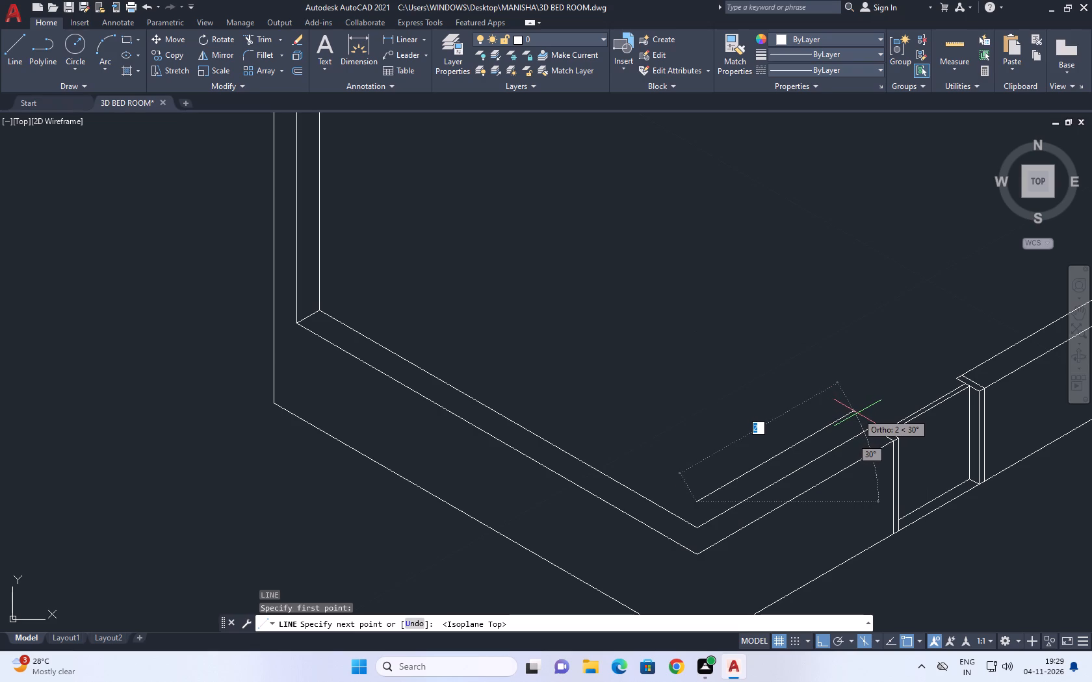
scroll(853, 417, "up", 2)
scroll(844, 437, "down", 1)
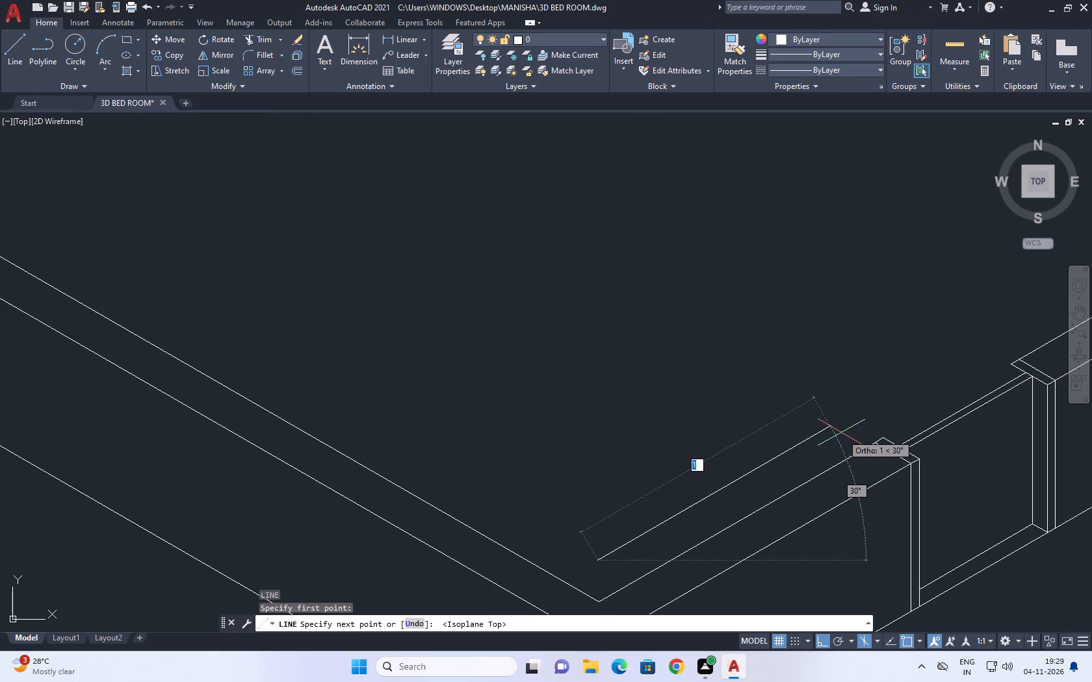
left_click(836, 429)
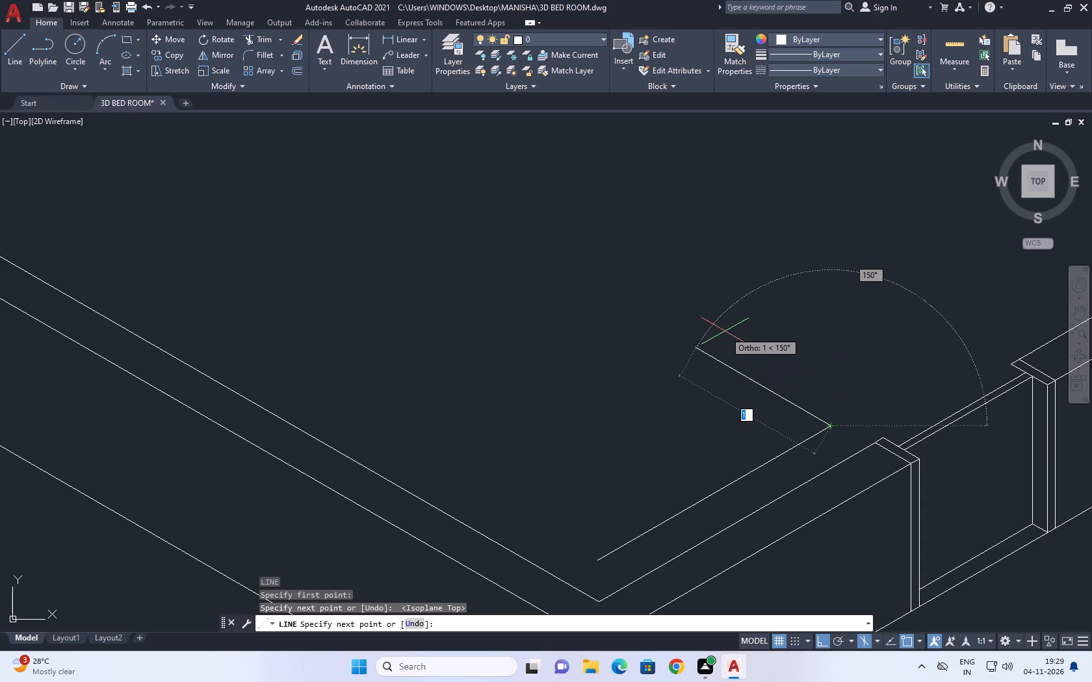
type("0.7")
key("Return")
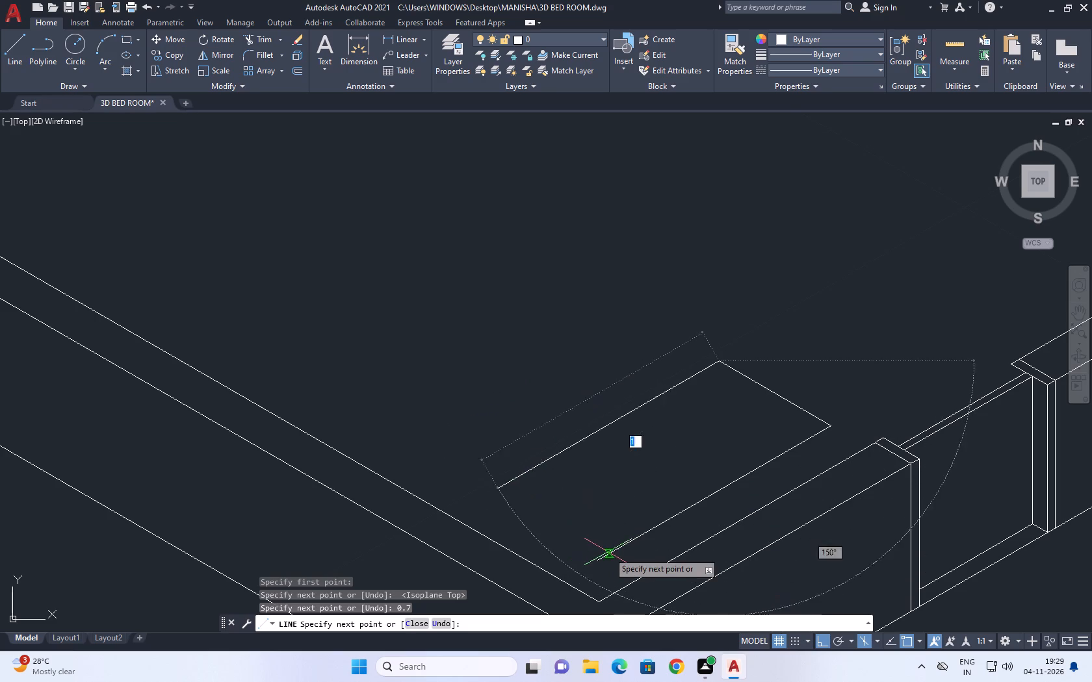
left_click(510, 480)
key("Escape")
Close the rectangle with a line from its front corner parallel to the 0.7 side, squaring the open corner with a radius 0 fillet.
key("space")
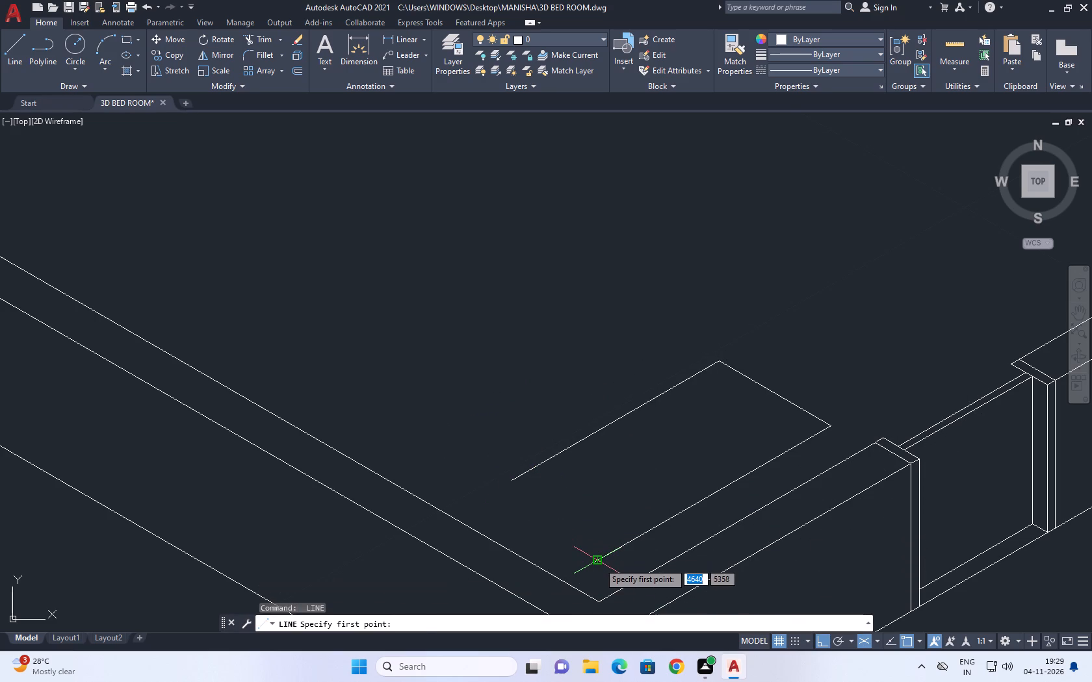
left_click(599, 562)
left_click(461, 438)
key("Escape")
key("f")
key("space")
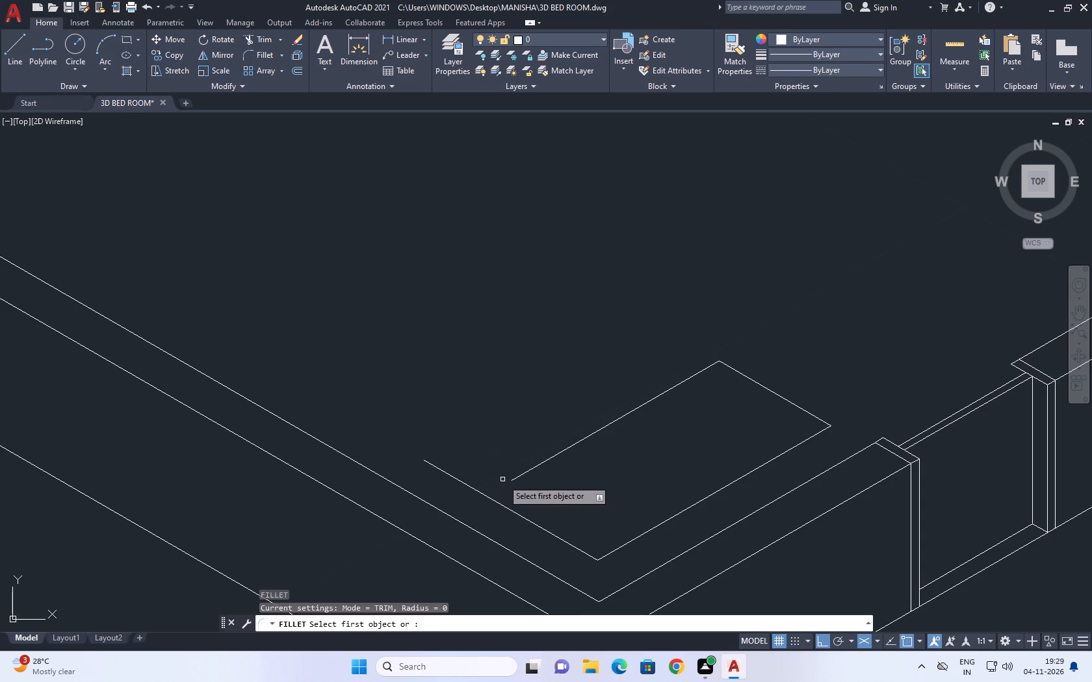
left_click(506, 506)
left_click(524, 471)
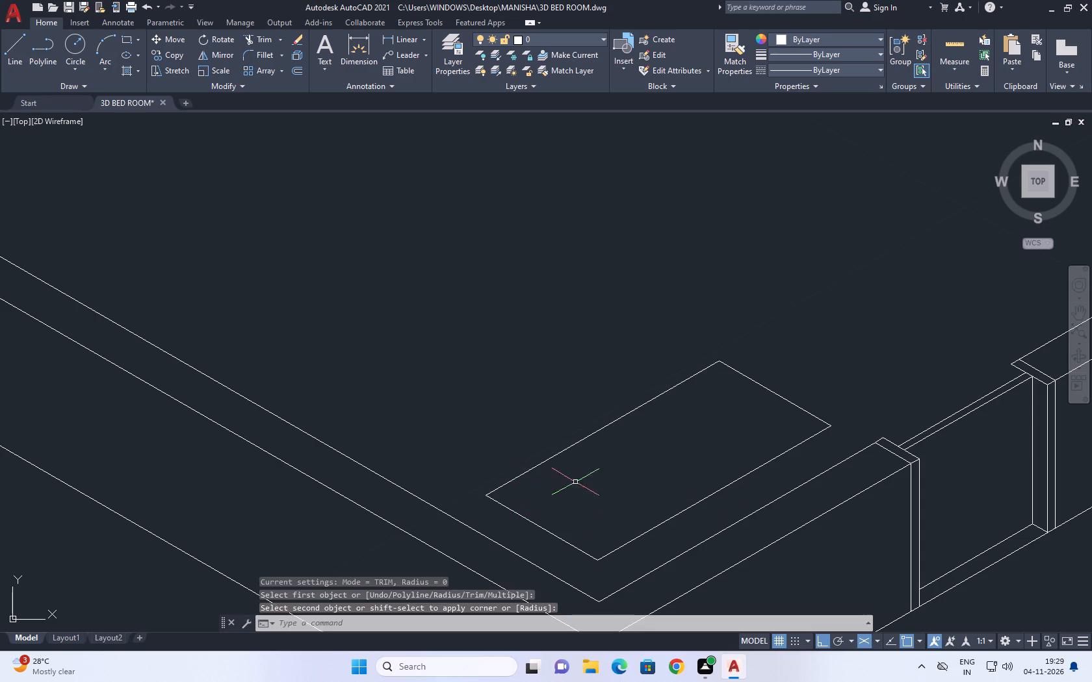
Move the rectangle's four lines a short distance straight down toward the low walls' inner corner.
middle_click_drag(660, 477, 762, 385)
left_click(783, 450)
left_click(741, 423)
left_click(670, 387)
left_click(641, 345)
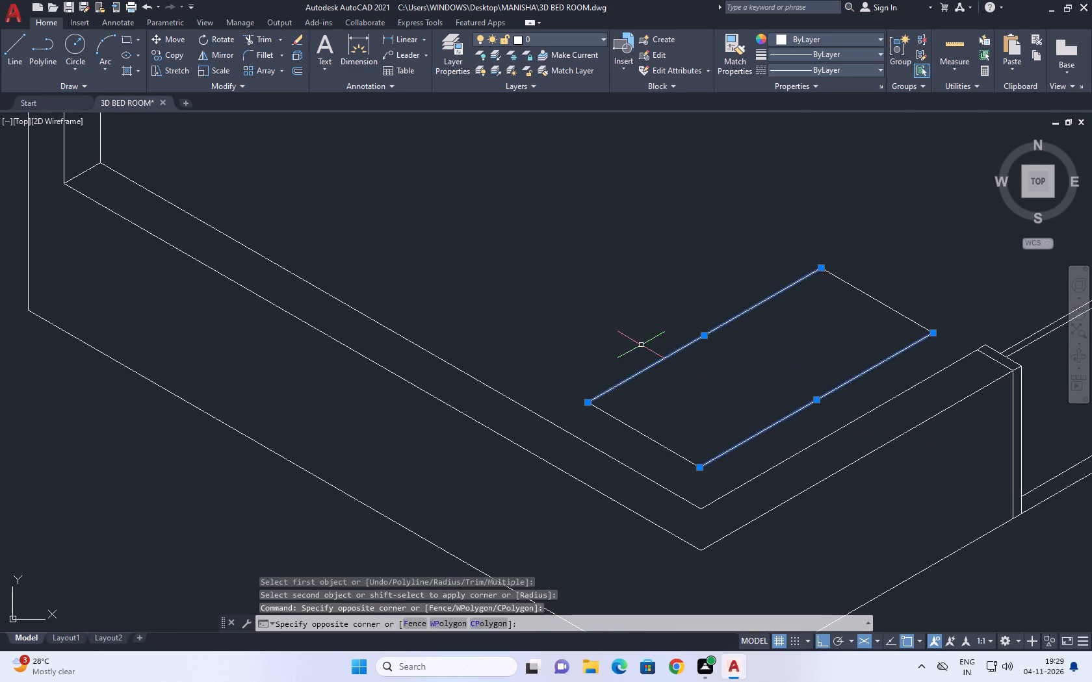
left_click(644, 420)
left_click(634, 433)
left_click(915, 314)
left_click(861, 309)
middle_click_drag(883, 357, 891, 332)
key("m")
key("space")
scroll(720, 448, "up", 2)
left_click(742, 432)
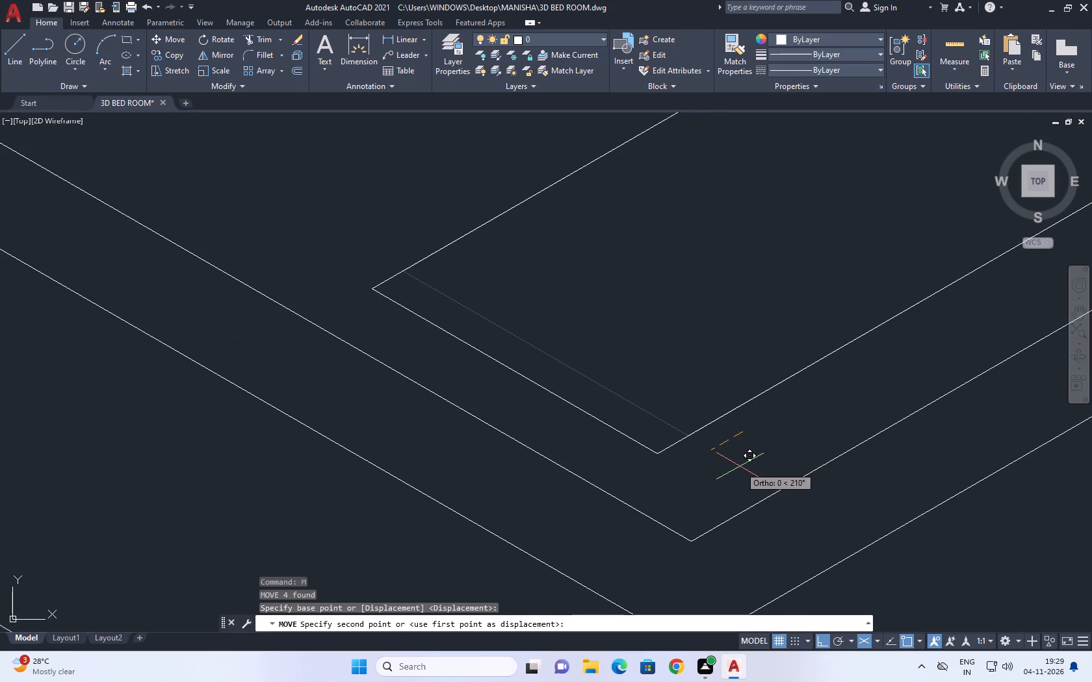
key("F5")
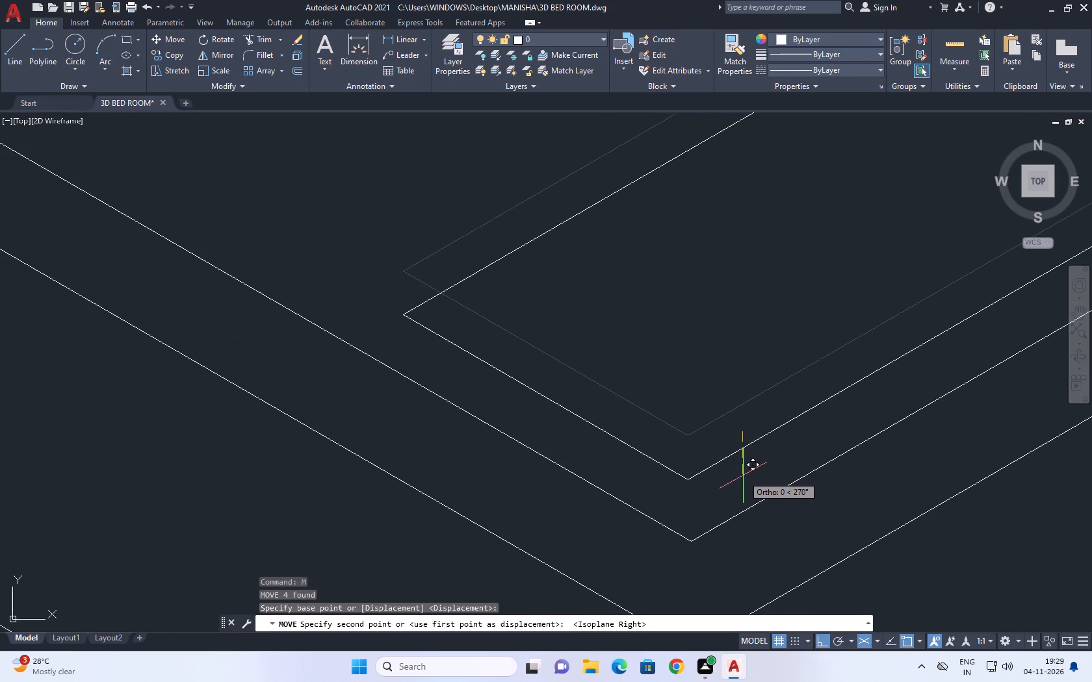
scroll(743, 475, "down", 2)
left_click(743, 478)
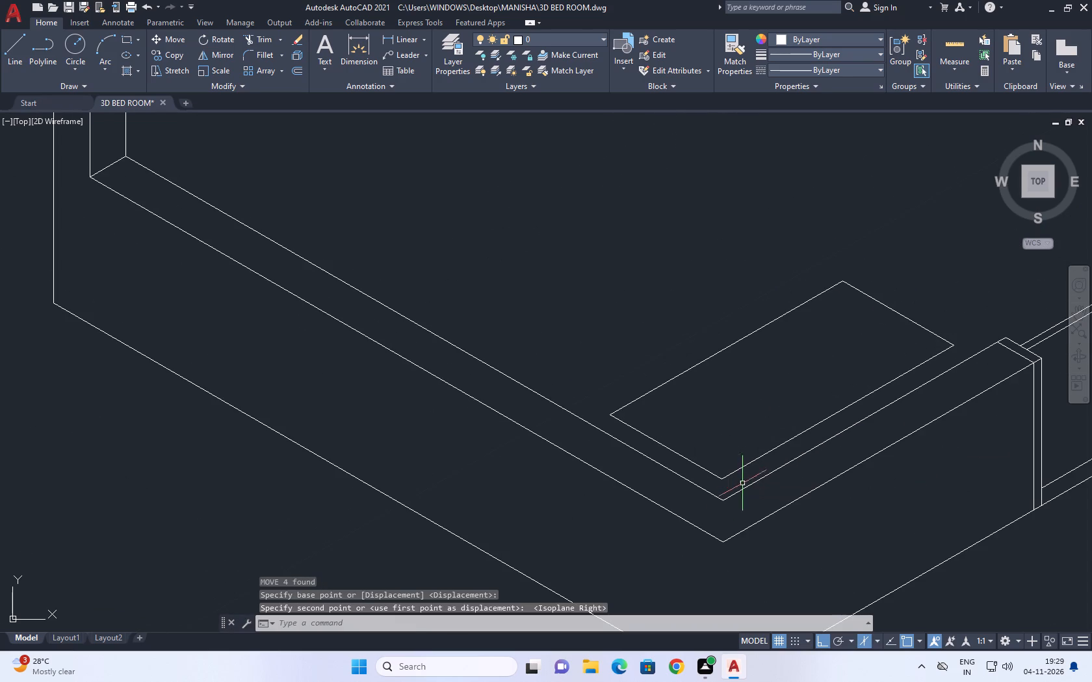
Copy the rectangle's two front edges a short distance straight down to form the slab's thickness.
scroll(723, 495, "up", 3)
middle_click_drag(724, 488, 742, 473)
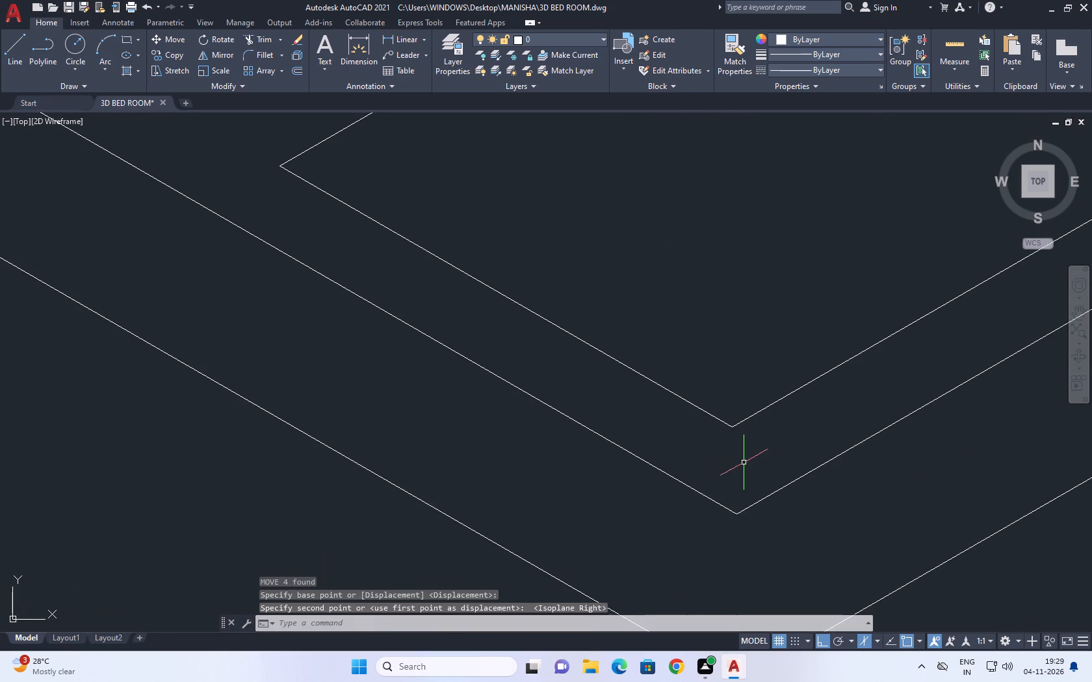
left_click(782, 442)
left_click(717, 394)
scroll(741, 414, "down", 1)
scroll(792, 404, "down", 2)
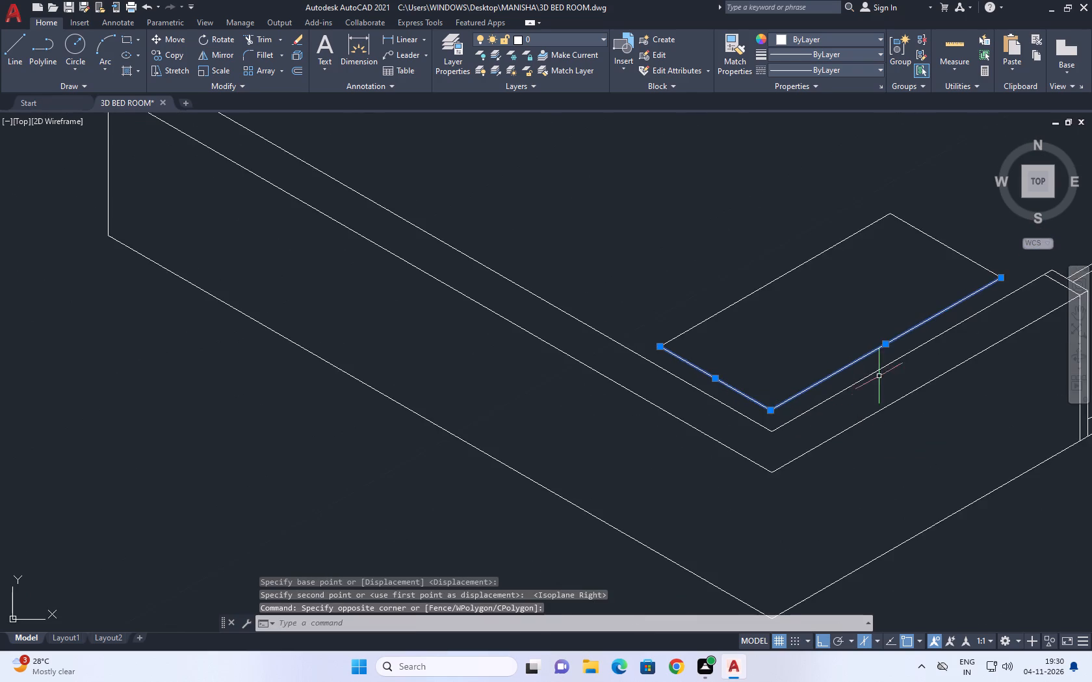
middle_click_drag(878, 374, 825, 339)
type("CO")
key("space")
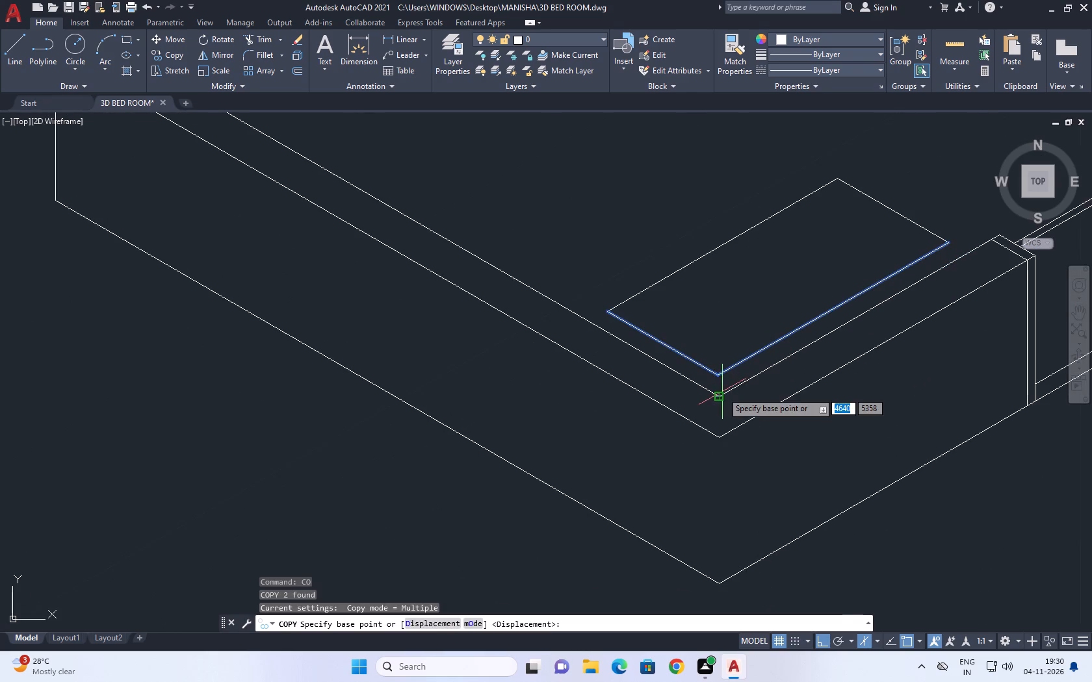
scroll(722, 392, "up", 4)
left_click(688, 294)
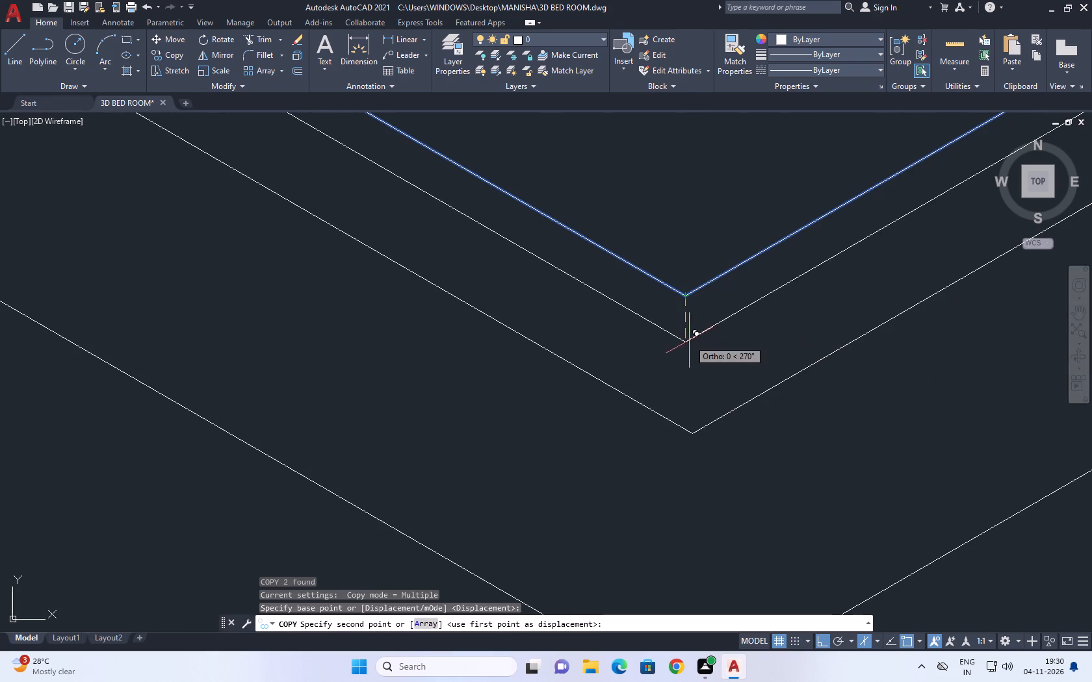
scroll(689, 342, "down", 1)
left_click(689, 342)
scroll(682, 344, "down", 4)
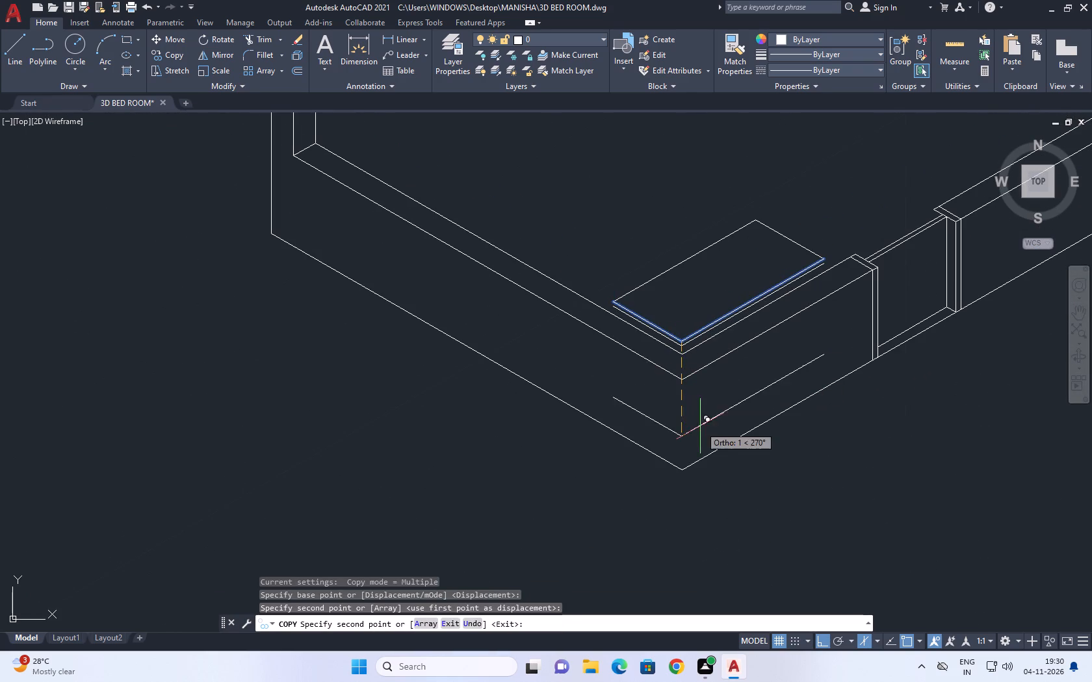
key("Escape")
Draw a short vertical line joining the slab's upper and lower edges at its left corner.
scroll(658, 365, "up", 3)
middle_click_drag(648, 310, 702, 450)
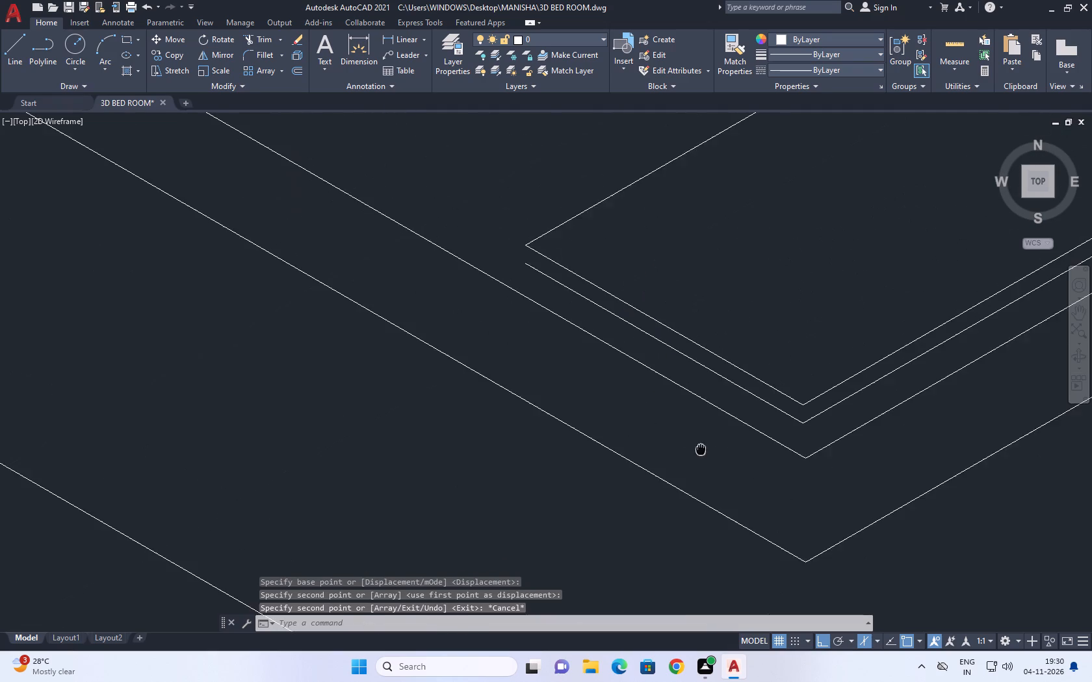
middle_click_drag(702, 450, 703, 455)
type("L")
key("space")
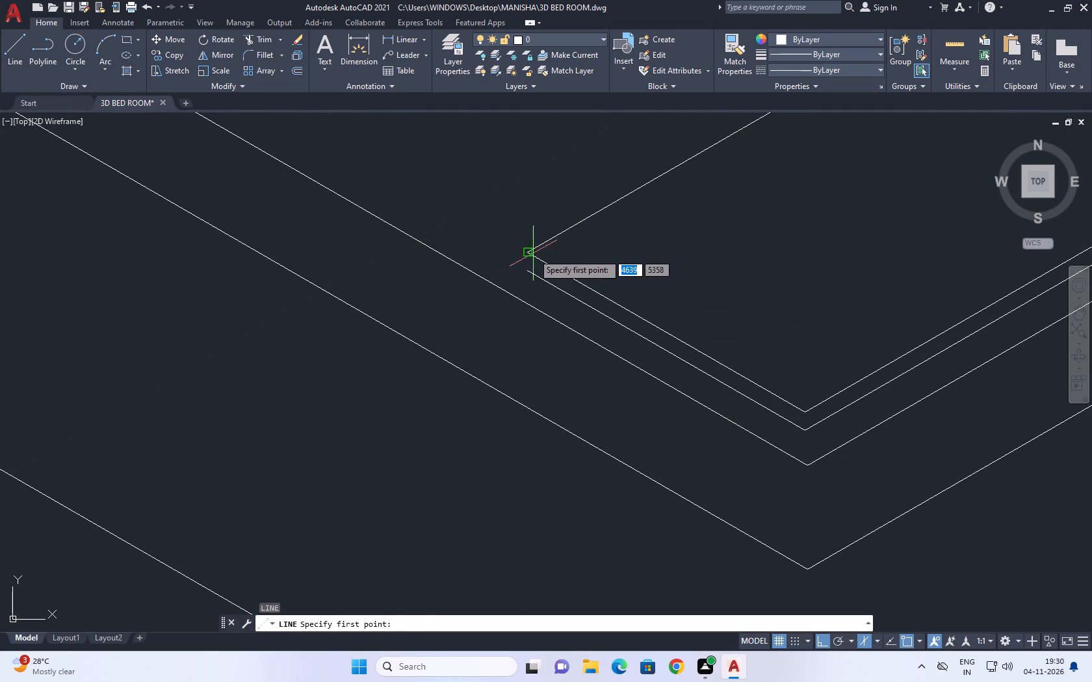
left_click(530, 251)
left_click(531, 270)
scroll(534, 304, "down", 4)
key("Escape")
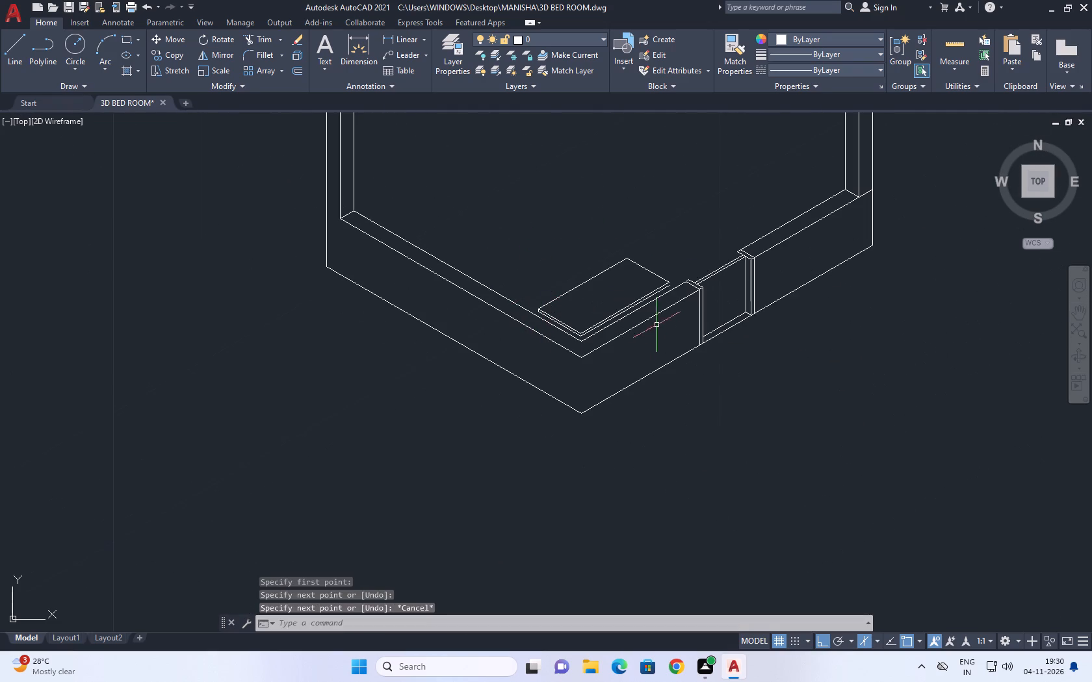
Draw a short vertical line joining the slab's upper and lower edges at its right corner.
key("space")
scroll(657, 284, "up", 5)
left_click(753, 249)
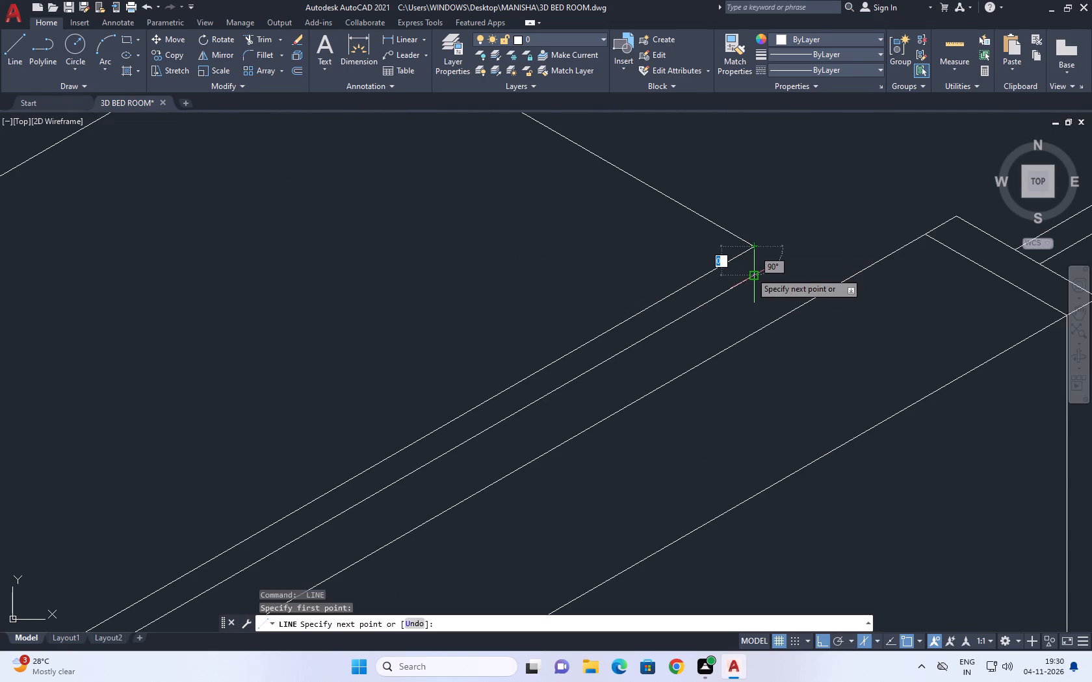
left_click(757, 275)
scroll(783, 251, "down", 4)
key("Escape")
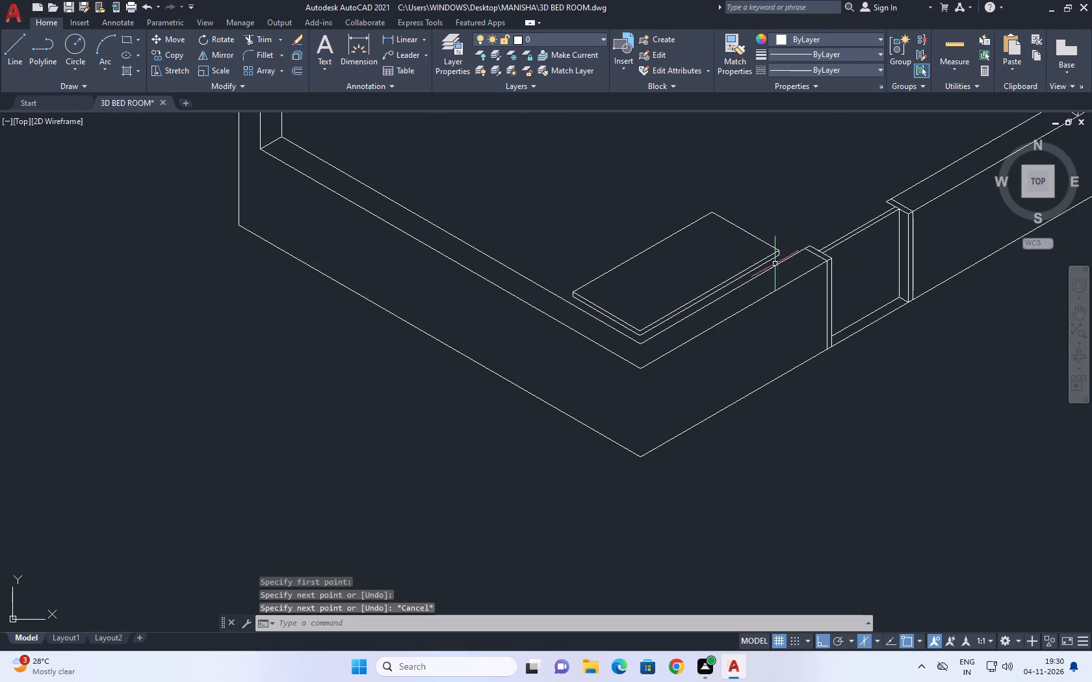
Draw a short vertical line joining the slab's lower and upper edges at its front corner.
middle_click_drag(659, 275, 711, 386)
type("L")
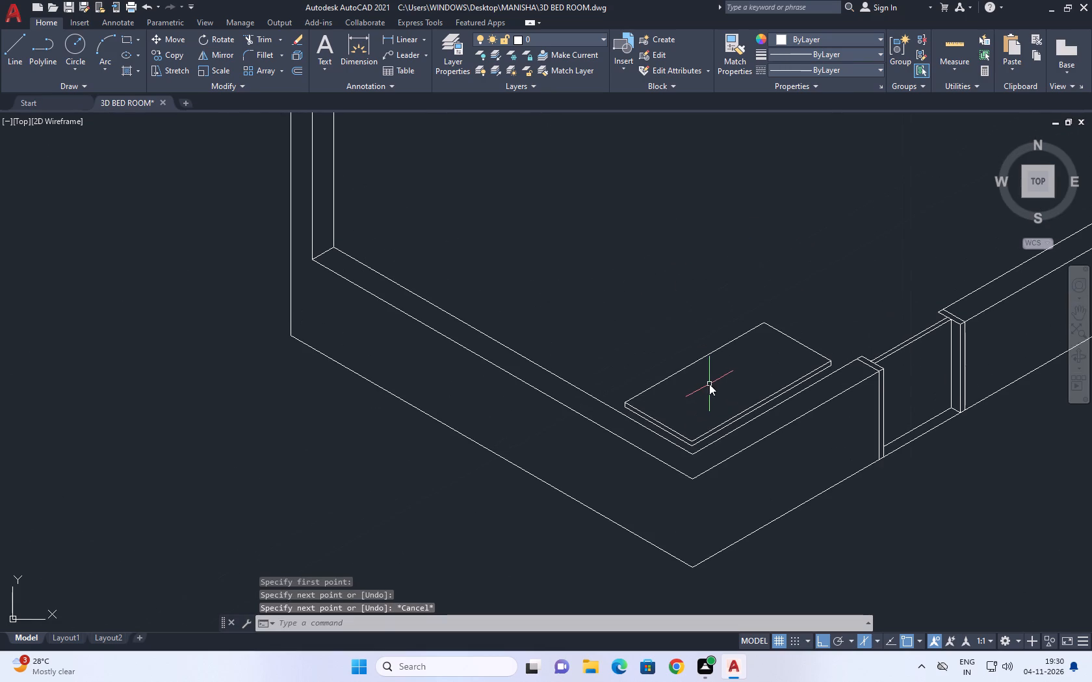
key("space")
scroll(694, 440, "up", 3)
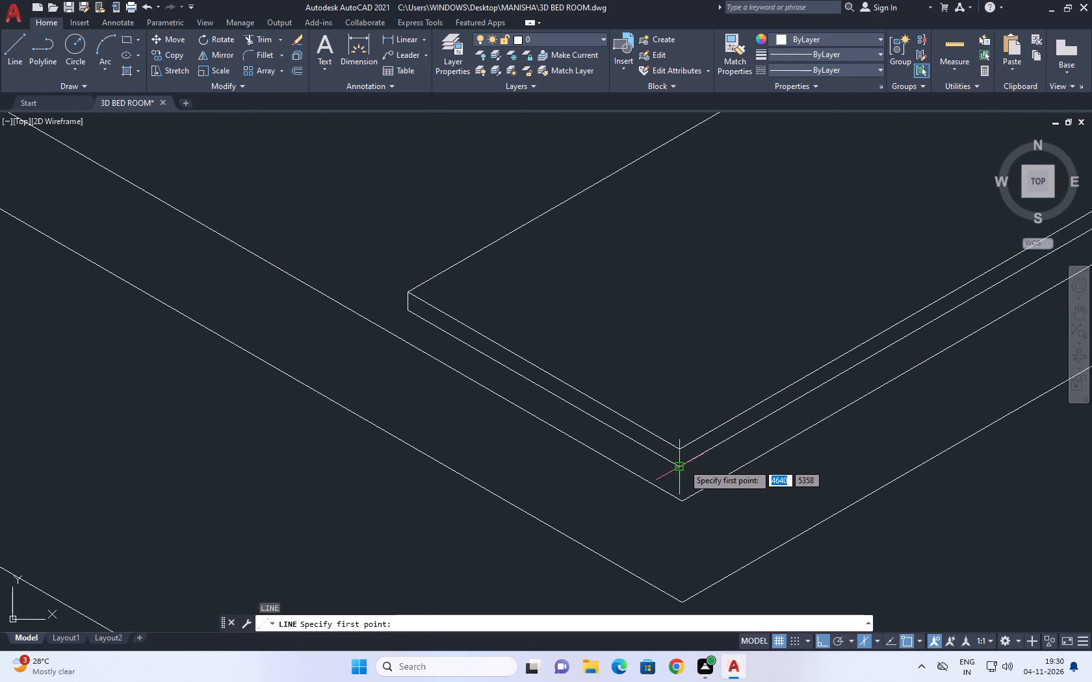
left_click(682, 464)
left_click(682, 449)
key("Escape")
scroll(718, 372, "down", 2)
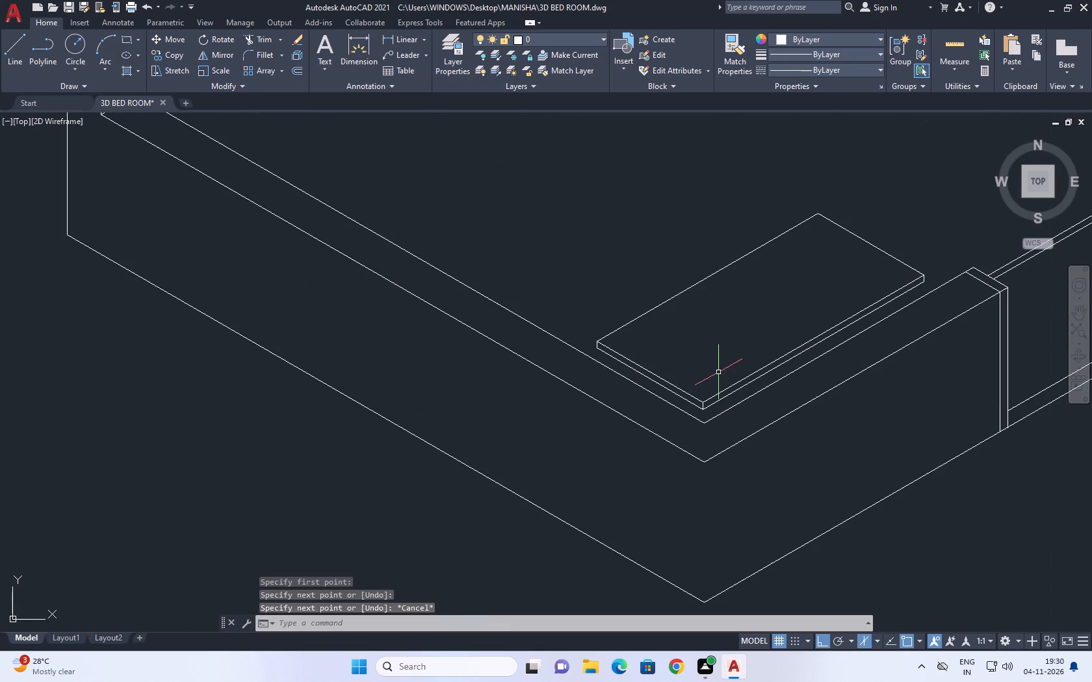
Draw a vertical line down from the slab's lower front corner, ending just past the low walls' inner corner.
middle_click_drag(658, 346, 673, 357)
key("l")
key("space")
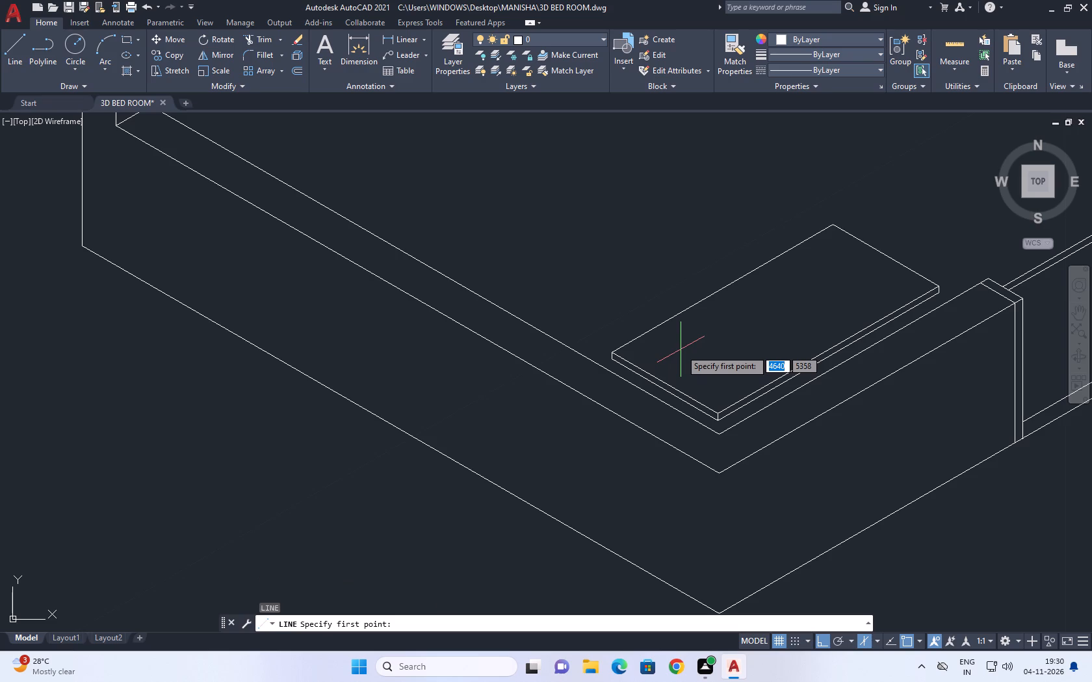
scroll(715, 431, "up", 2)
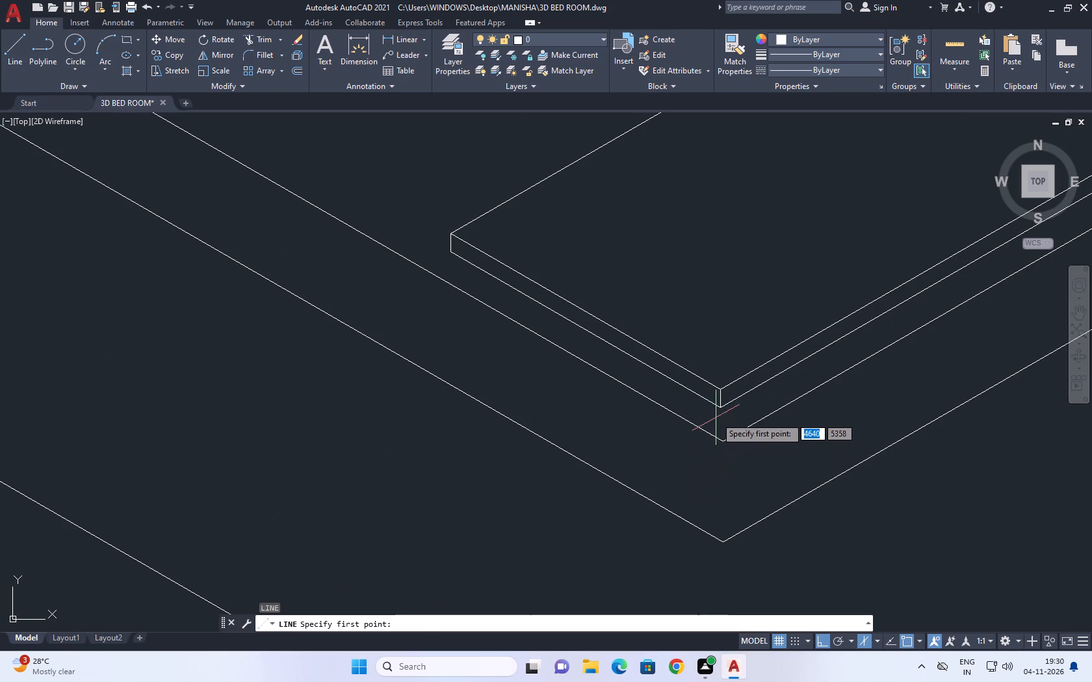
left_click(721, 407)
left_click_drag(715, 475, 716, 481)
key("Escape")
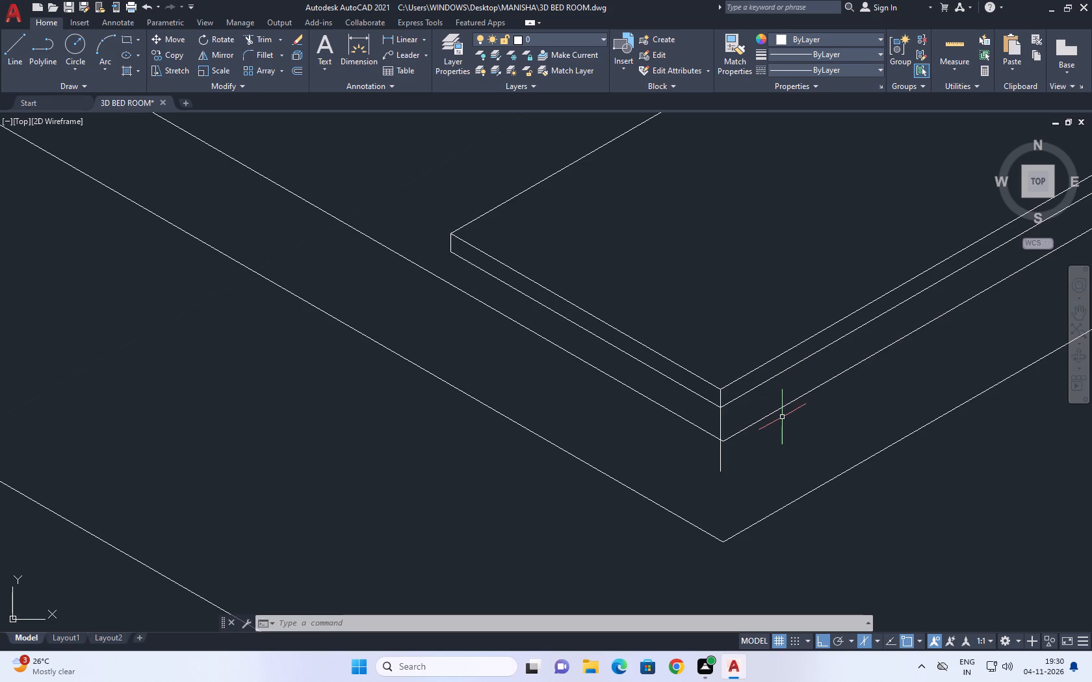
Move the slab together with its front vertical line down toward the low walls' inner corner.
scroll(782, 416, "up", 1)
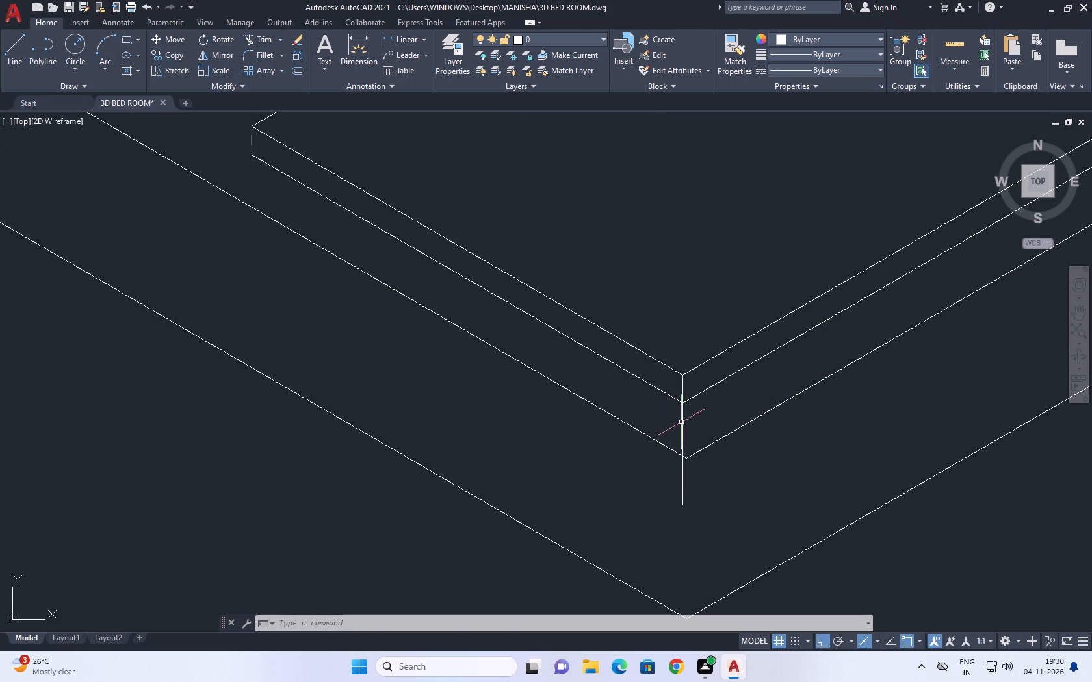
left_click(717, 402)
left_click(665, 349)
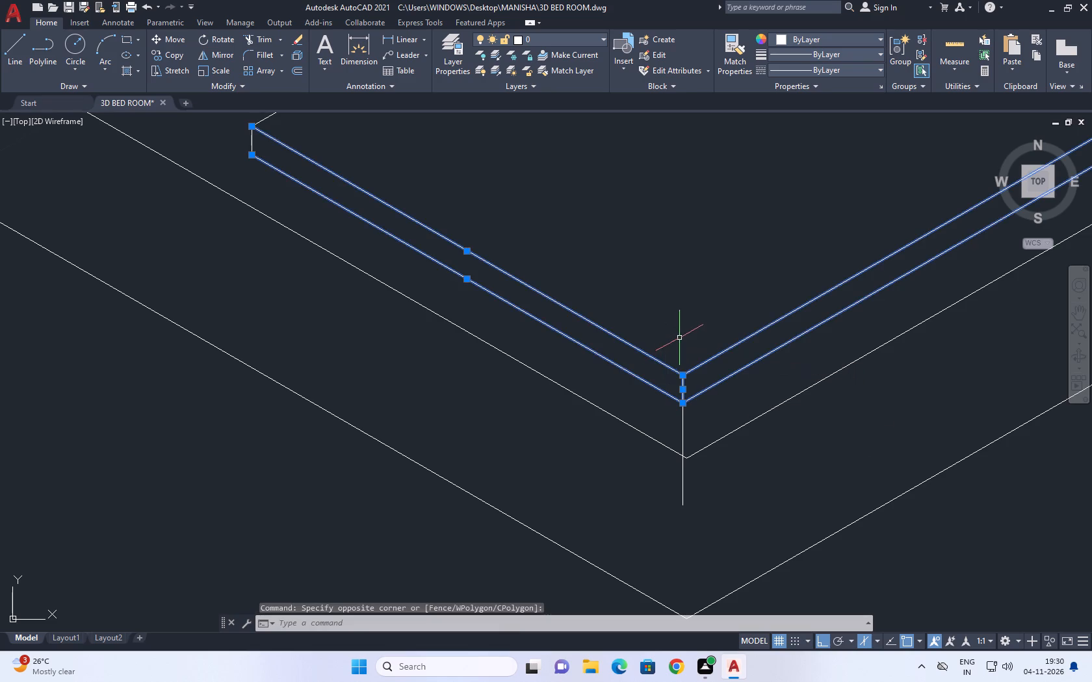
middle_click_drag(679, 338, 591, 479)
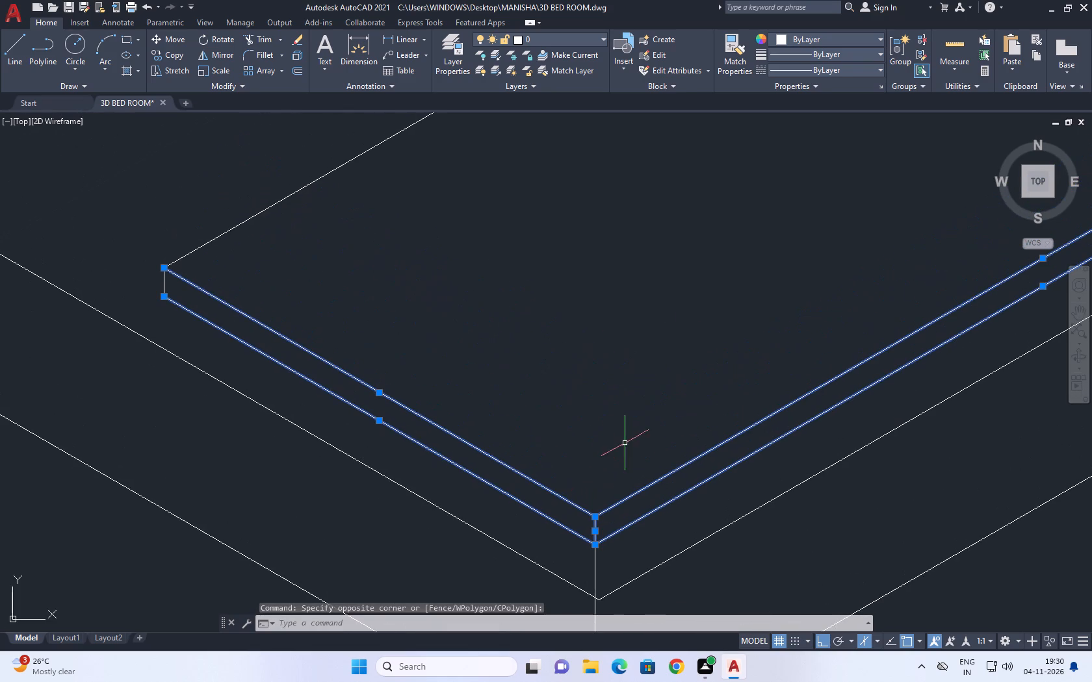
middle_click_drag(593, 370, 579, 460)
scroll(581, 452, "down", 1)
left_click_drag(607, 307, 599, 300)
left_click_drag(515, 269, 507, 266)
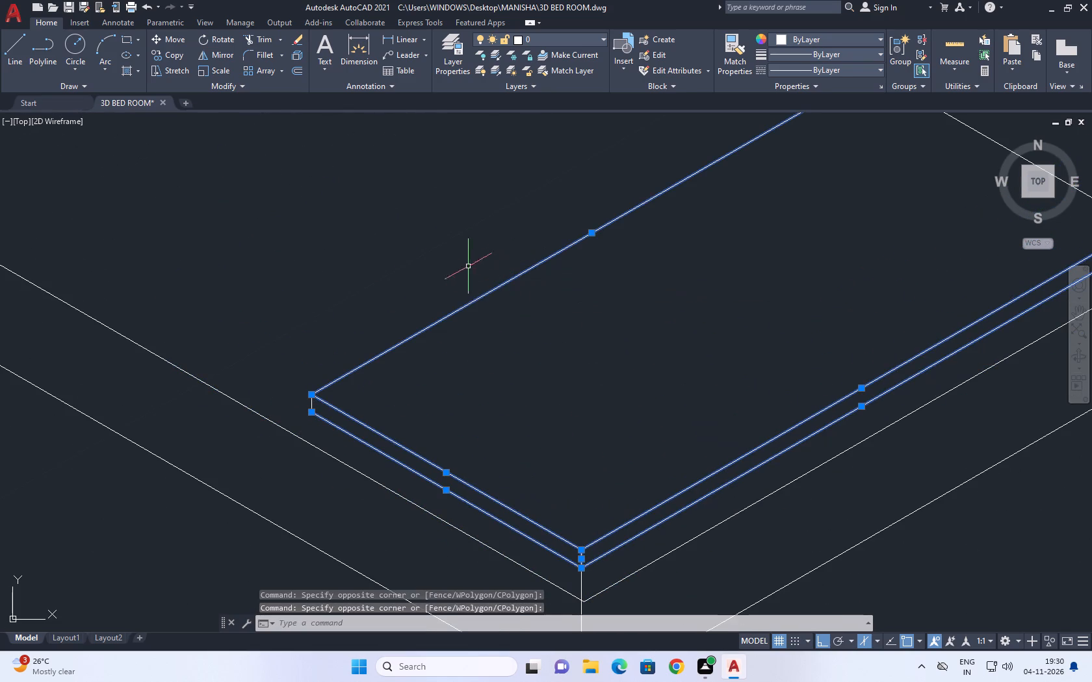
scroll(361, 426, "up", 2)
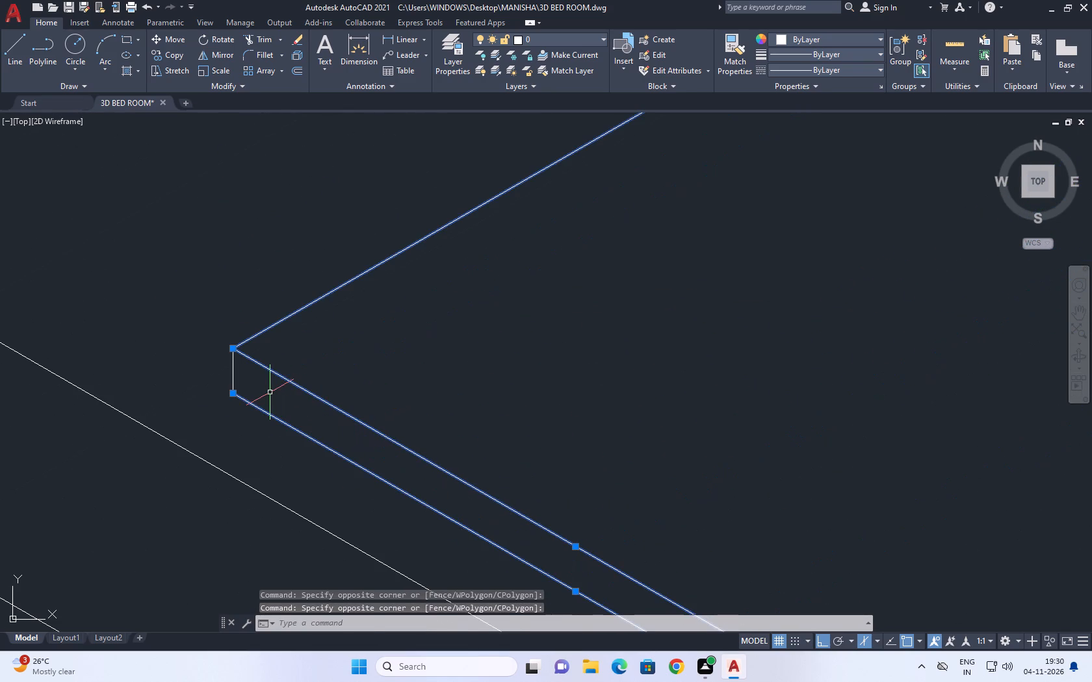
left_click(270, 392)
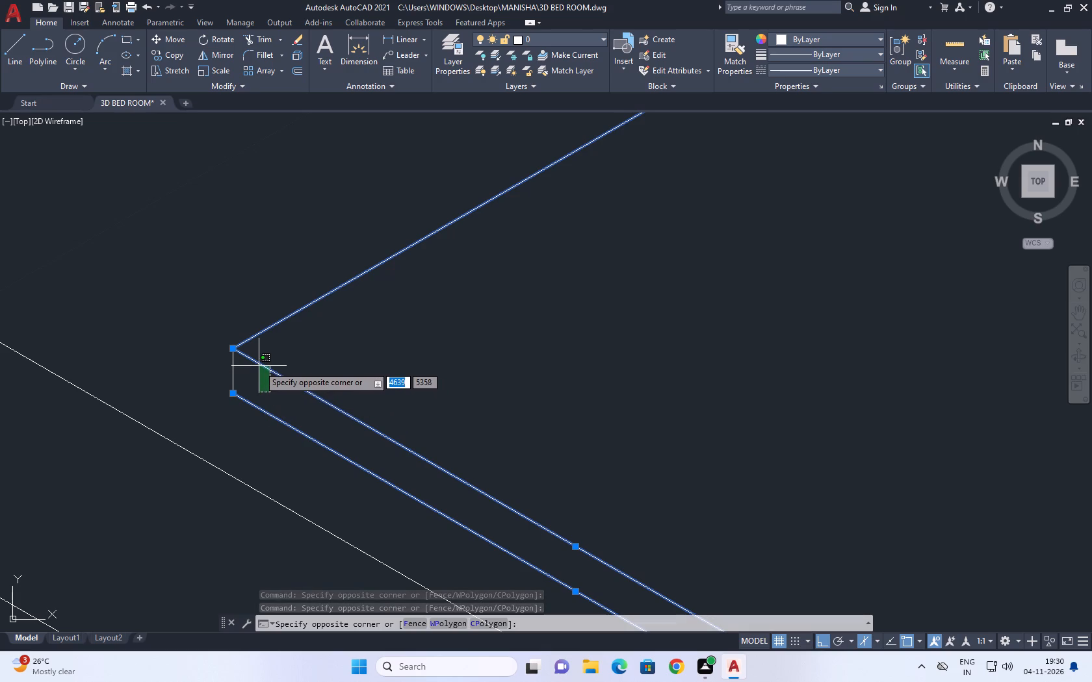
left_click(203, 344)
scroll(276, 352, "down", 1)
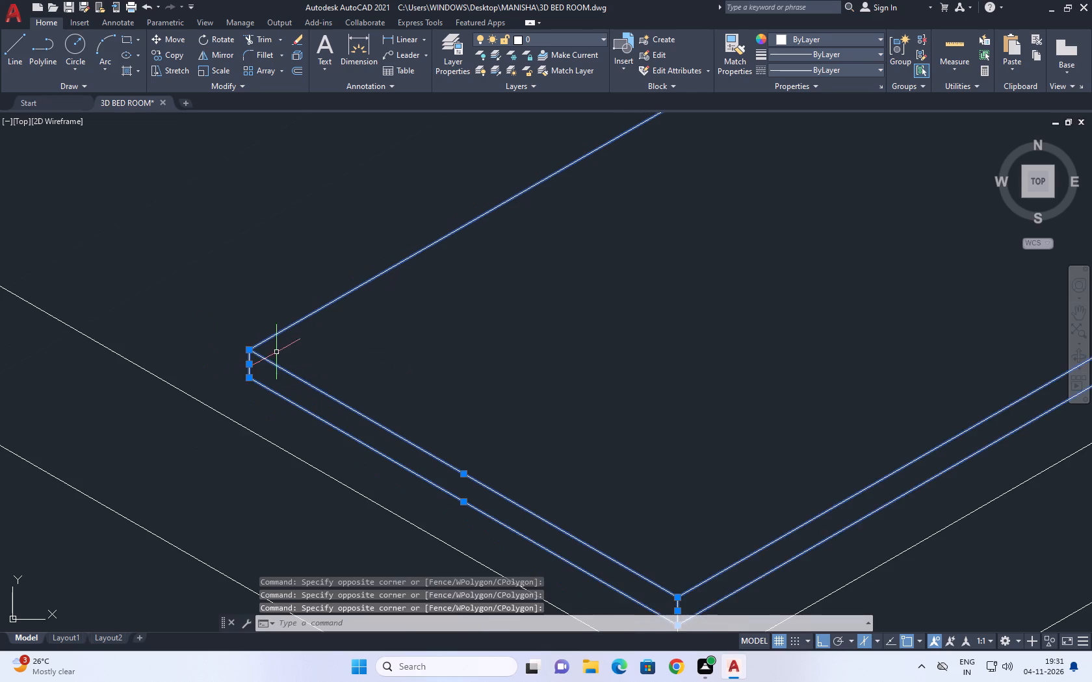
scroll(276, 352, "down", 1)
middle_click_drag(380, 342, 352, 348)
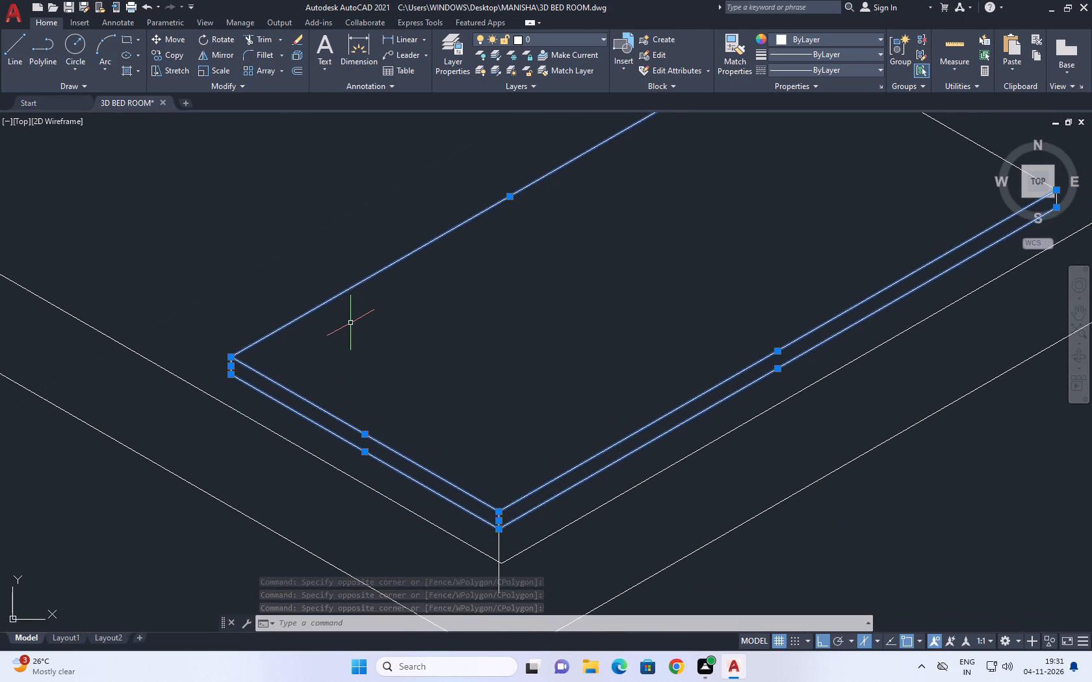
middle_click_drag(350, 323, 305, 350)
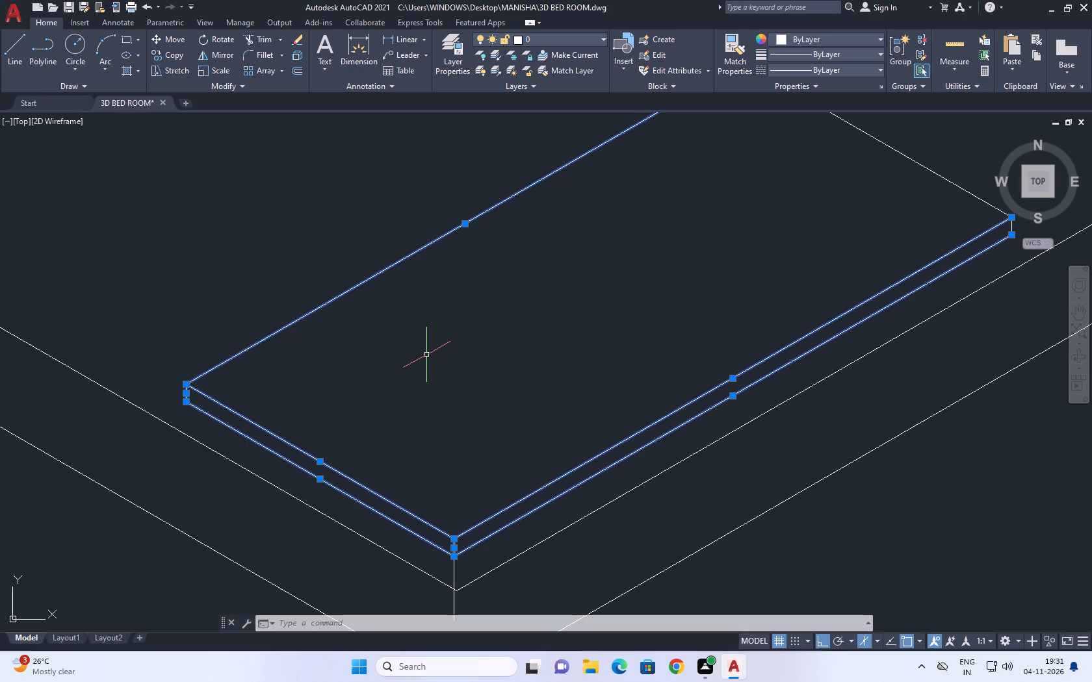
middle_click_drag(675, 279, 547, 312)
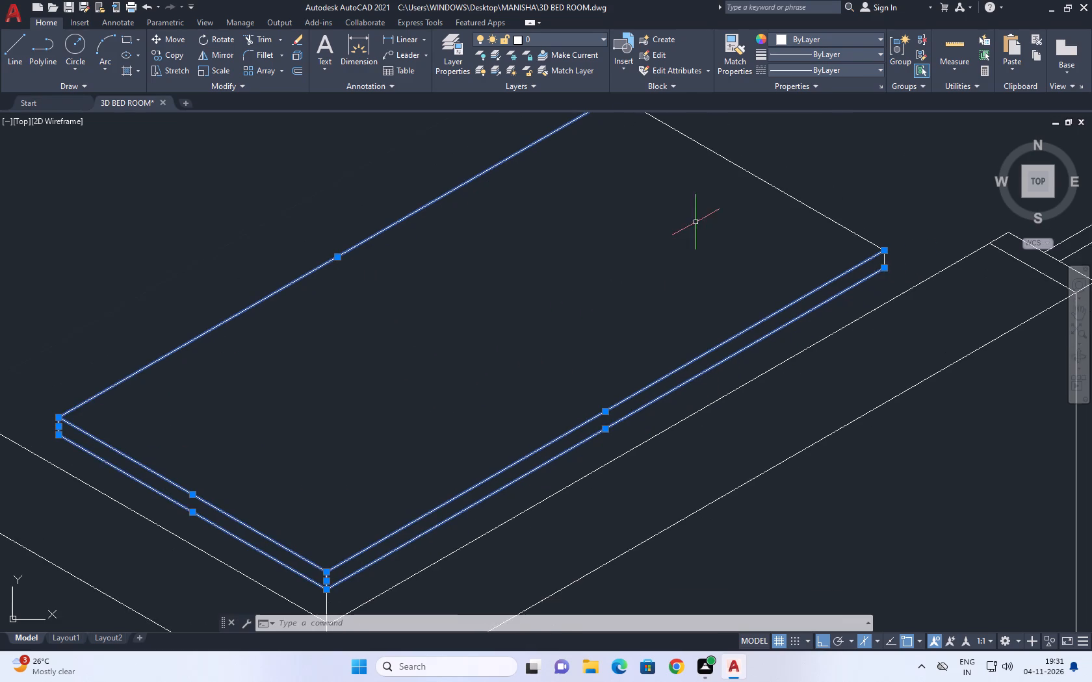
middle_click_drag(763, 228, 713, 299)
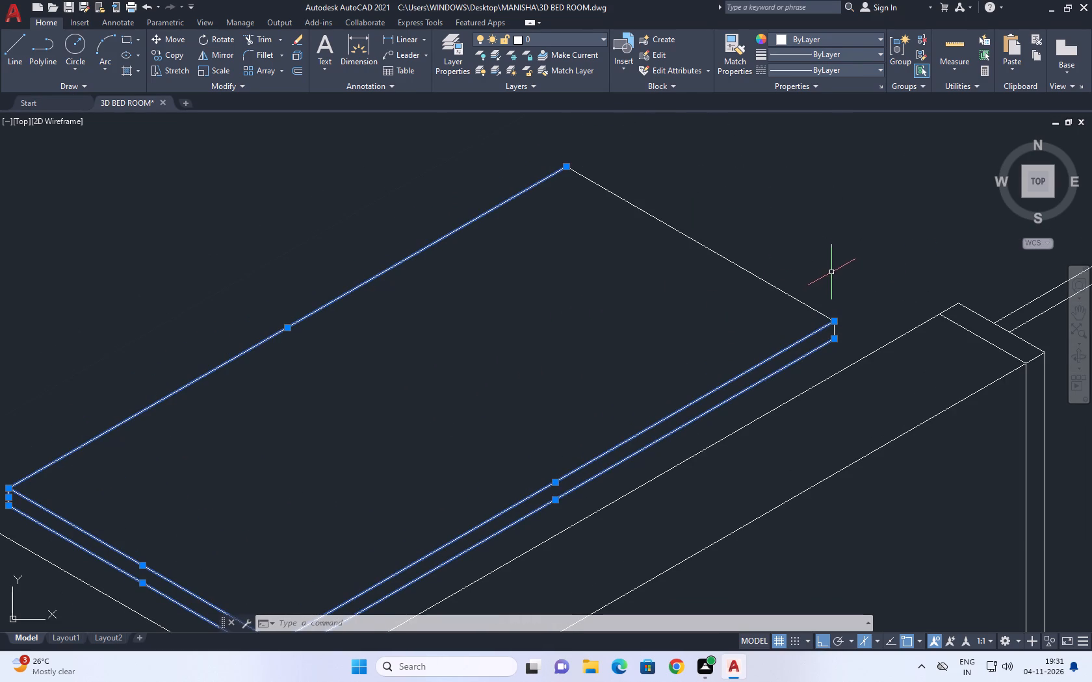
left_click(831, 270)
left_click(730, 288)
scroll(831, 348, "up", 3)
left_click_drag(837, 354, 832, 346)
left_click_drag(799, 223, 789, 220)
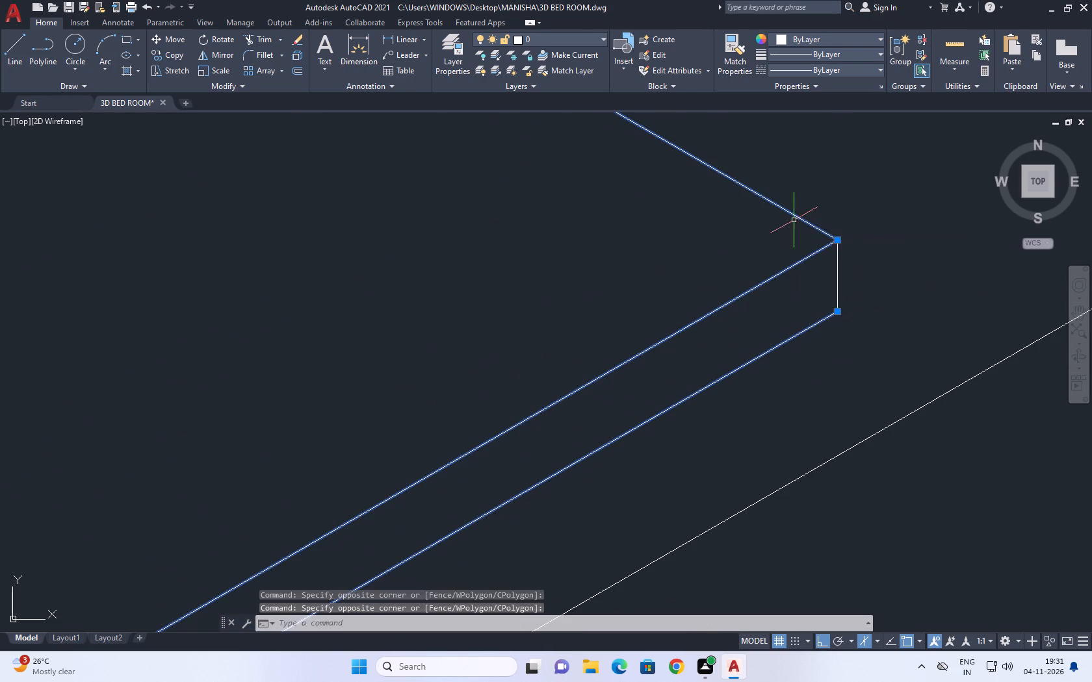
left_click_drag(789, 220, 788, 220)
middle_click_drag(858, 281, 835, 292)
left_click_drag(852, 356, 840, 343)
left_click(772, 253)
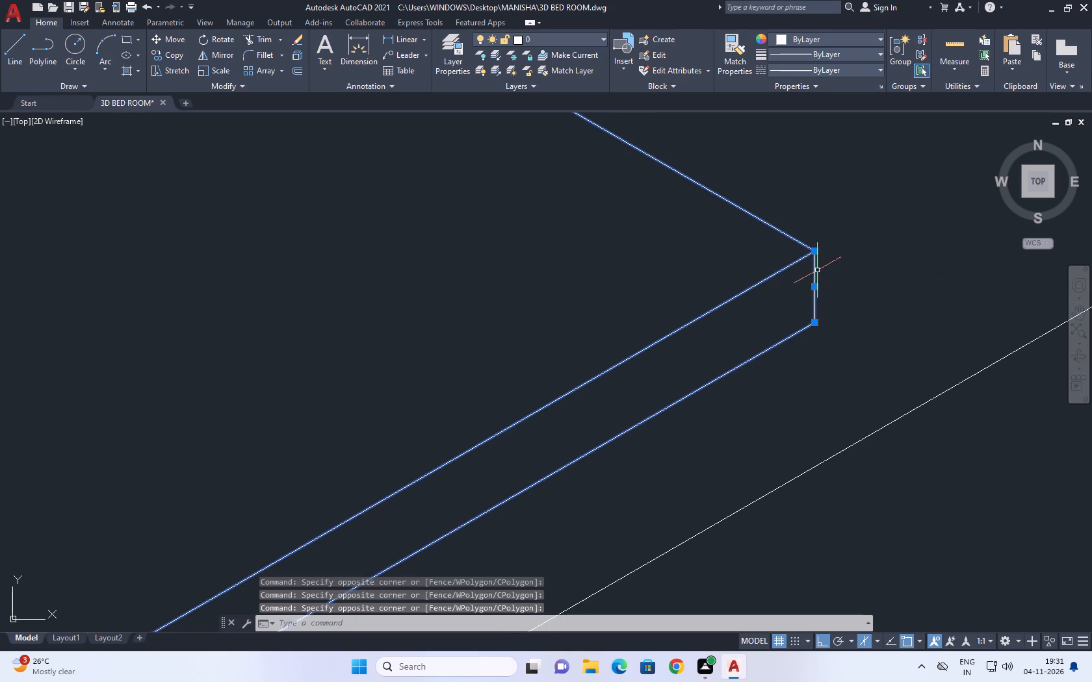
middle_click_drag(820, 271, 666, 401)
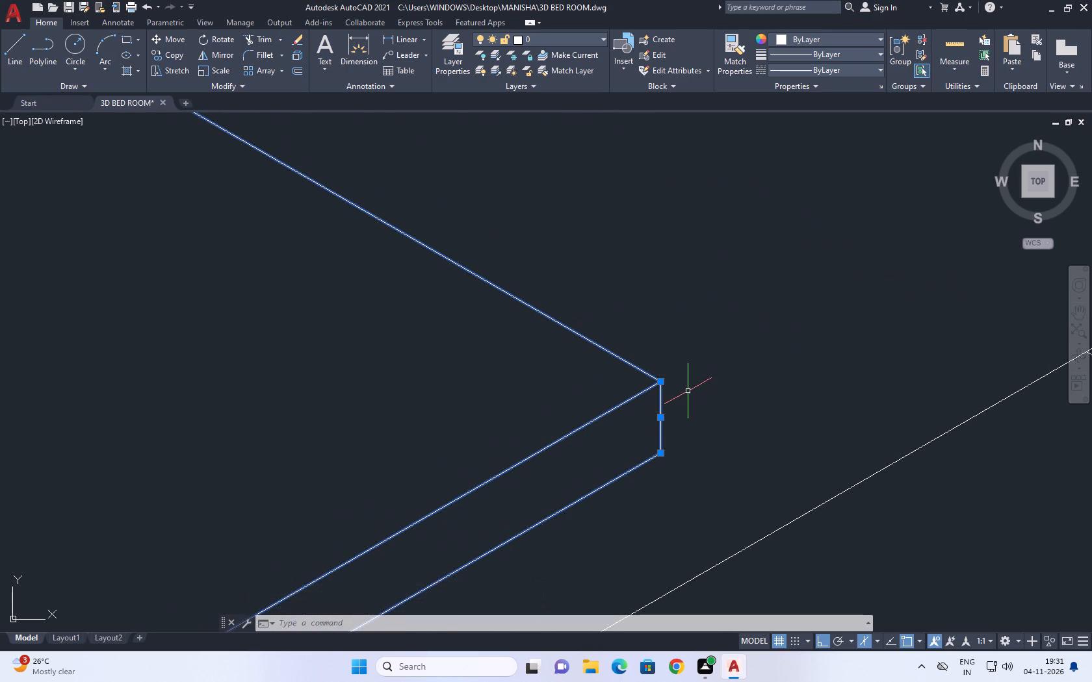
scroll(723, 392, "down", 6)
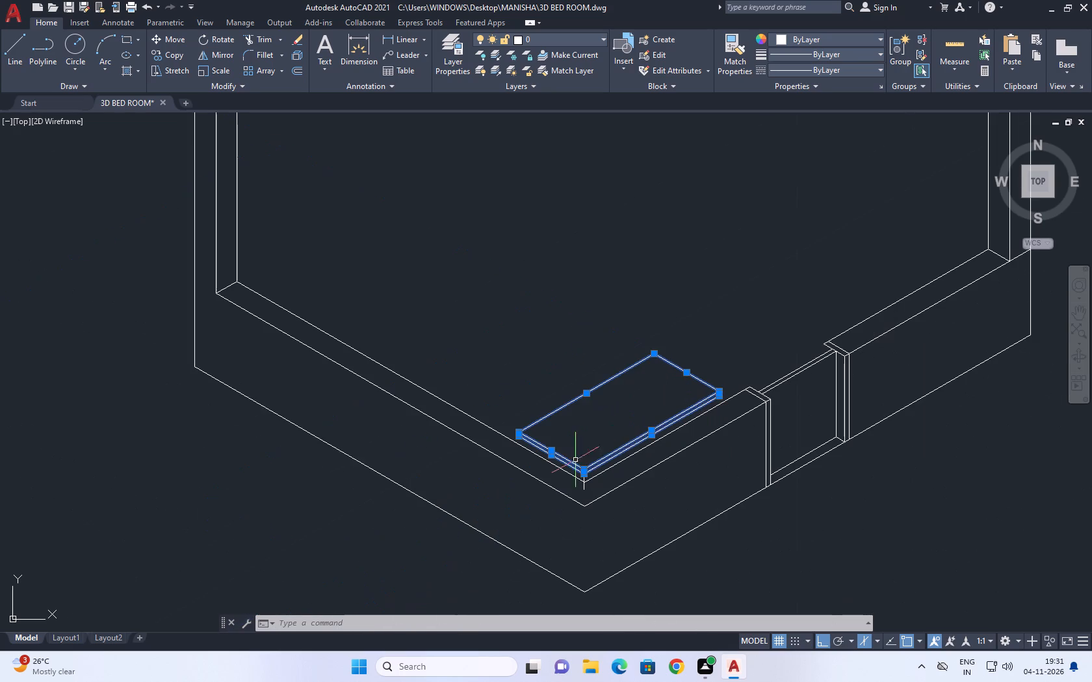
scroll(558, 496, "up", 3)
middle_click_drag(706, 392, 682, 410)
scroll(684, 410, "up", 1)
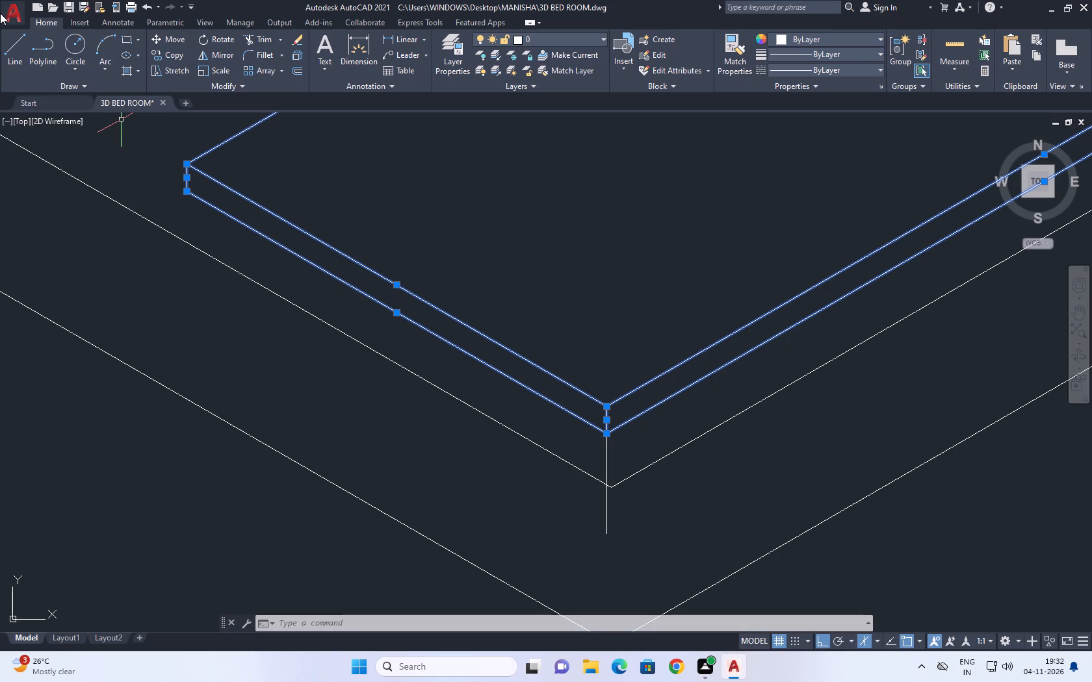
middle_click(442, 338)
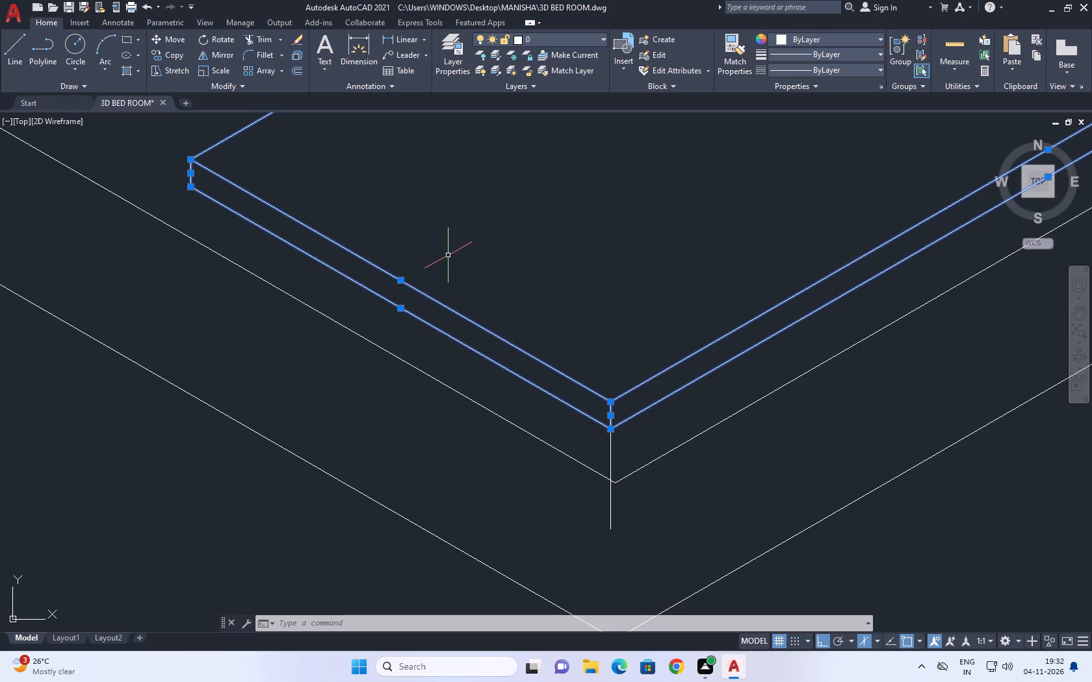
scroll(640, 489, "down", 1)
middle_click_drag(641, 490, 586, 420)
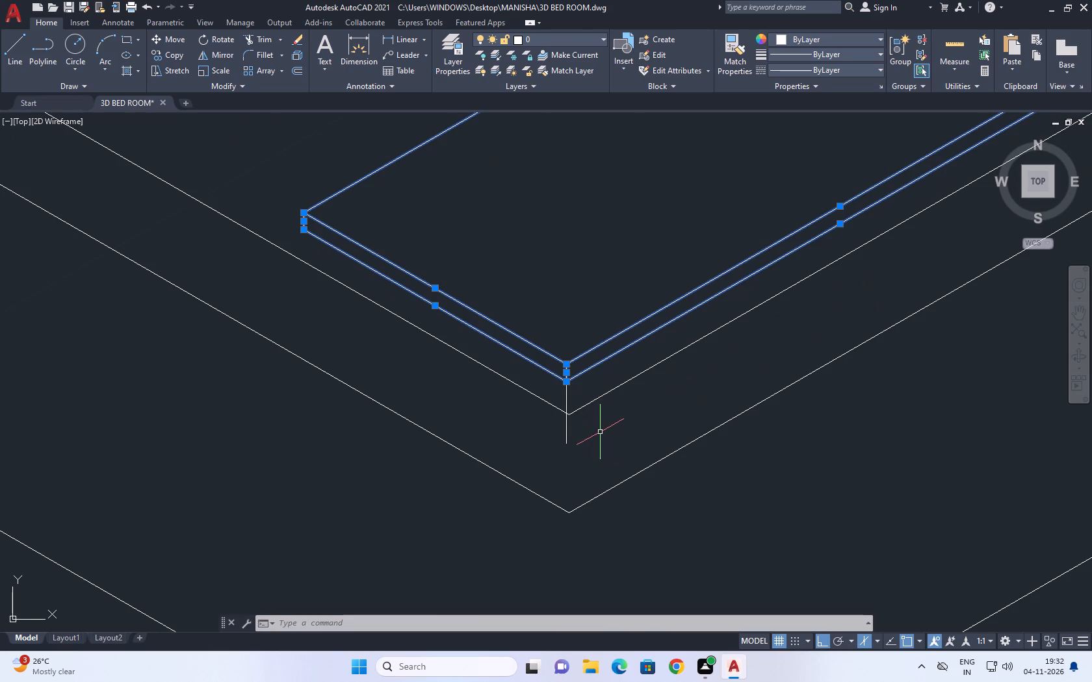
middle_click_drag(714, 283, 659, 316)
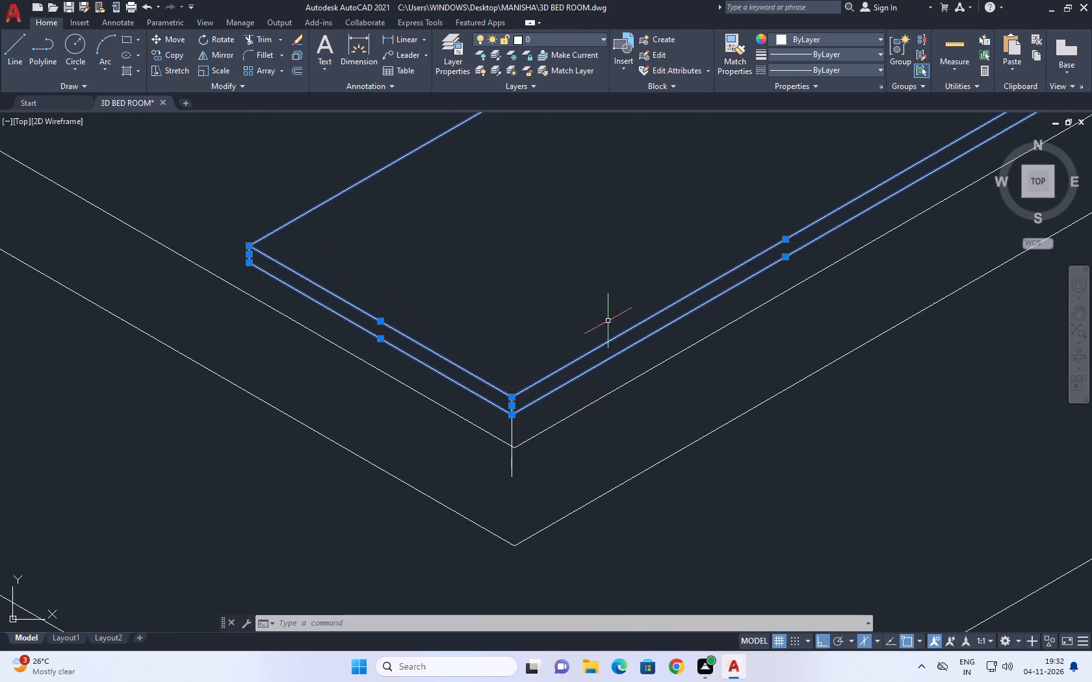
middle_click_drag(590, 423, 626, 409)
scroll(541, 409, "up", 2)
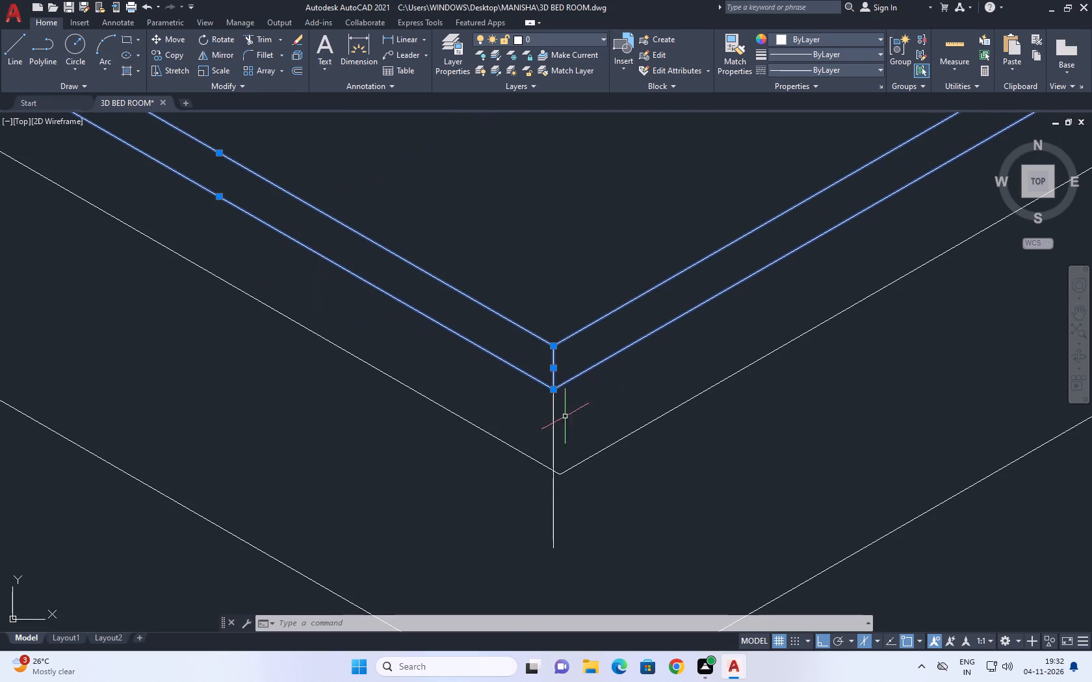
left_click_drag(569, 416, 564, 406)
left_click(538, 380)
key("m")
key("space")
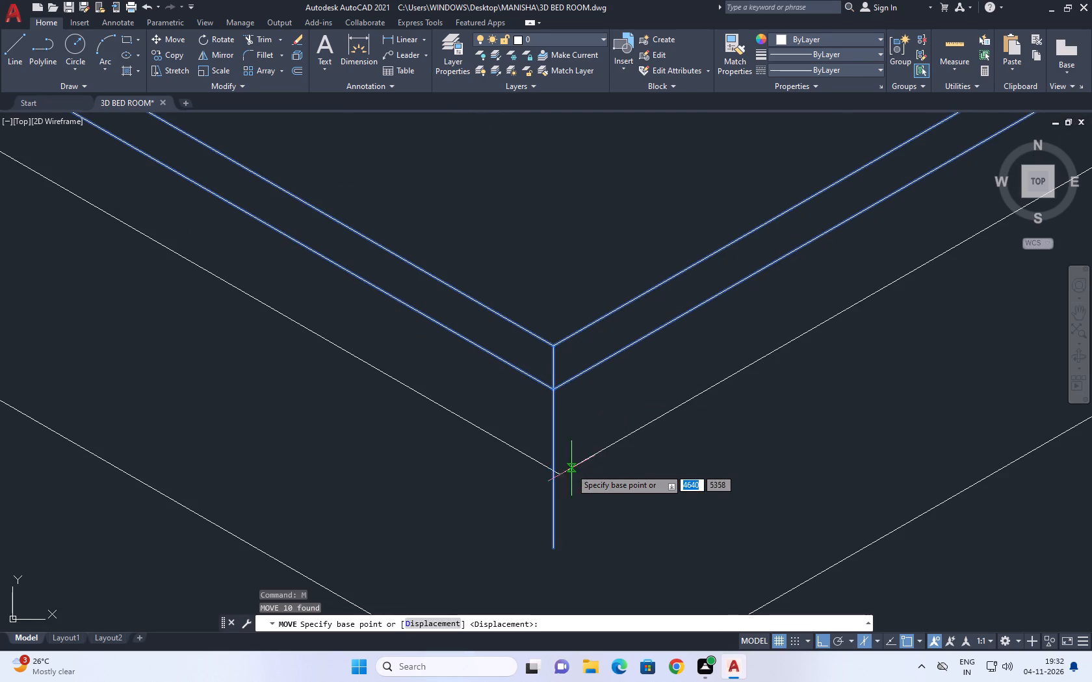
scroll(549, 468, "up", 2)
left_click(562, 478)
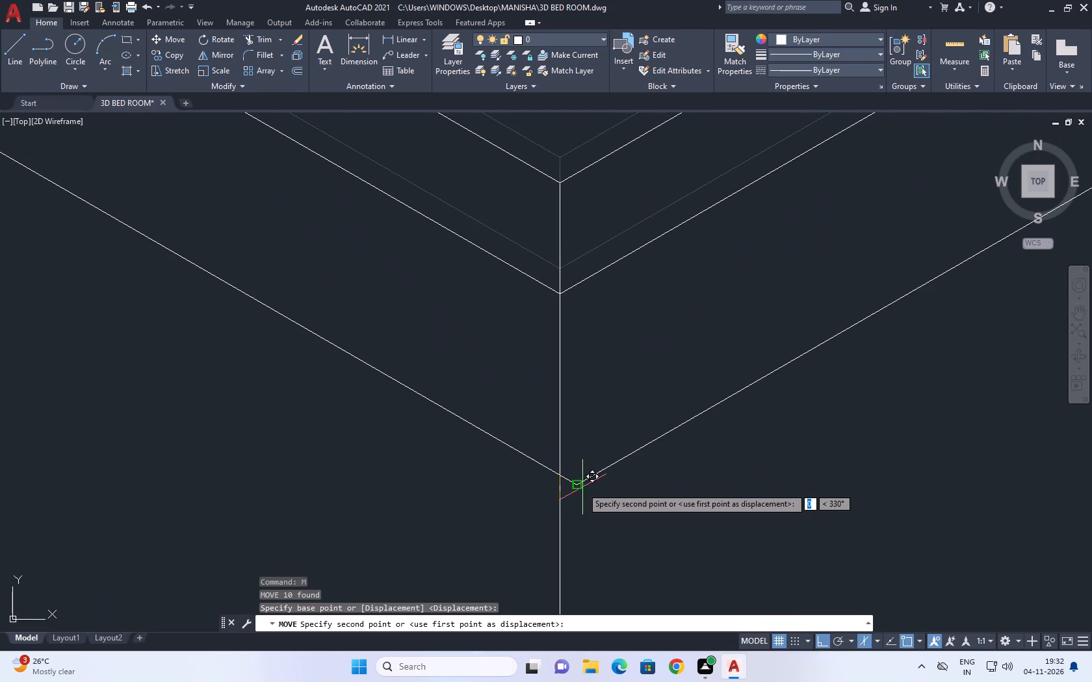
left_click(578, 487)
Move the slab and its front vertical line so that the line meets the low walls' inner corner.
scroll(598, 450, "down", 2)
left_click_drag(620, 408, 594, 355)
left_click(567, 309)
scroll(628, 345, "down", 2)
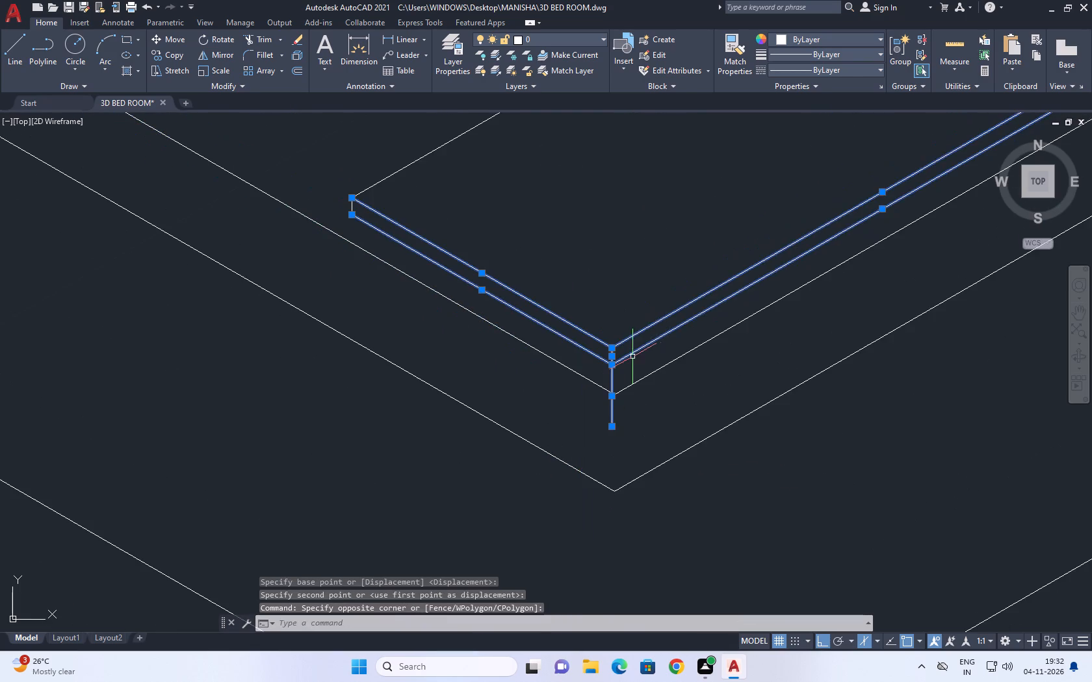
middle_click_drag(625, 257, 622, 403)
scroll(567, 350, "down", 1)
left_click_drag(610, 305, 539, 218)
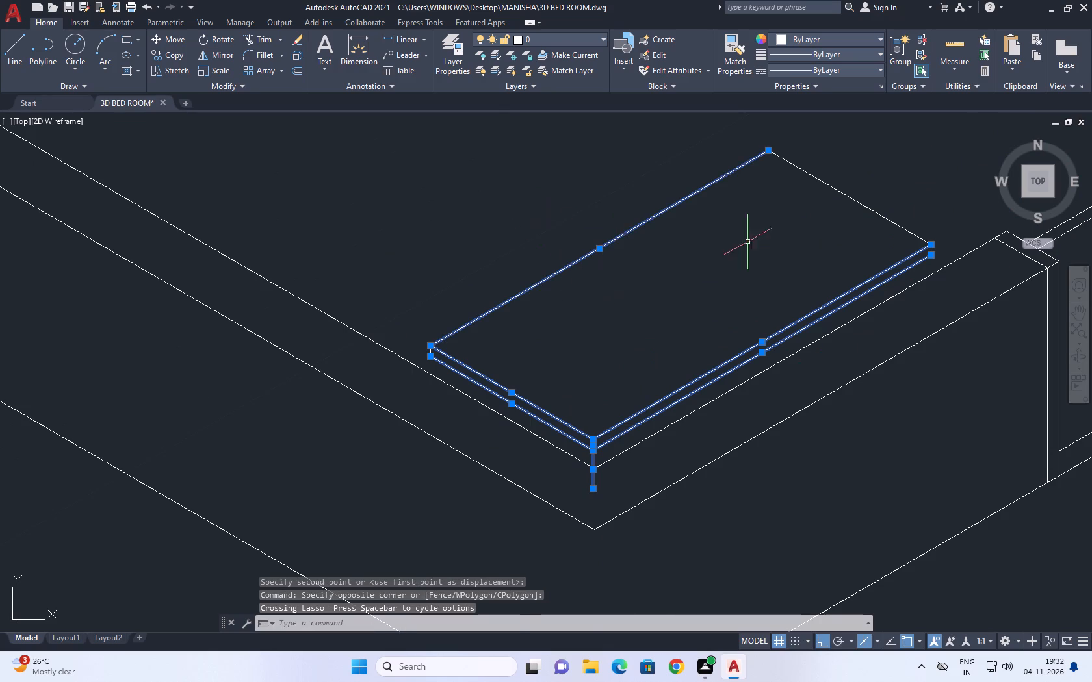
middle_click_drag(803, 240, 645, 327)
scroll(794, 362, "up", 2)
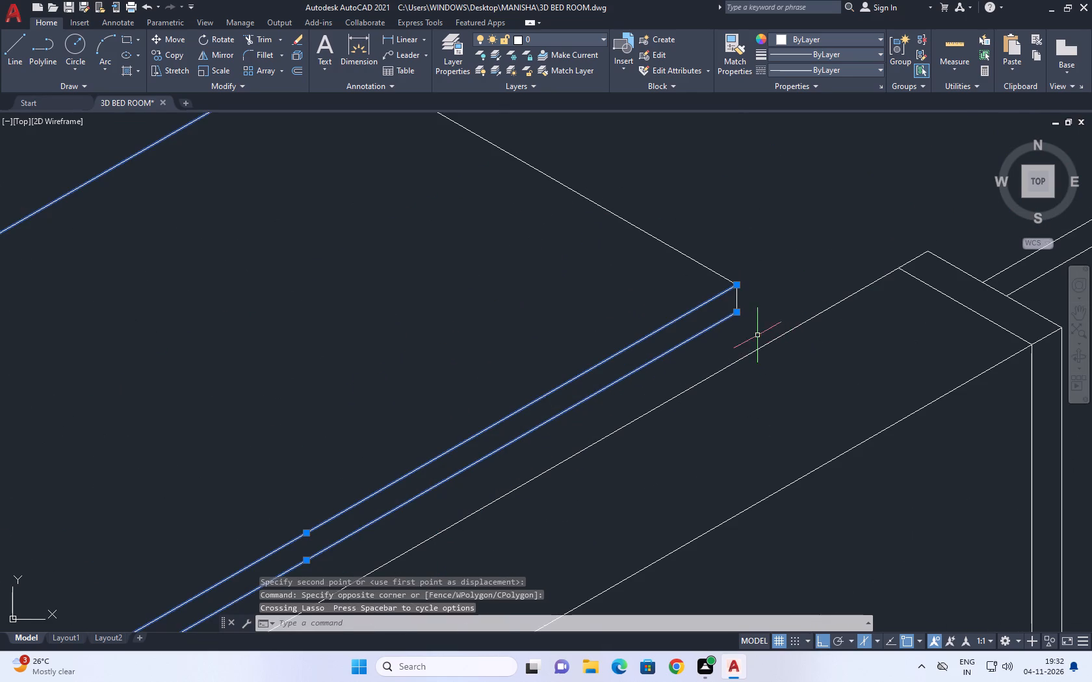
left_click(753, 330)
left_click(705, 260)
scroll(801, 261, "down", 4)
scroll(601, 310, "up", 5)
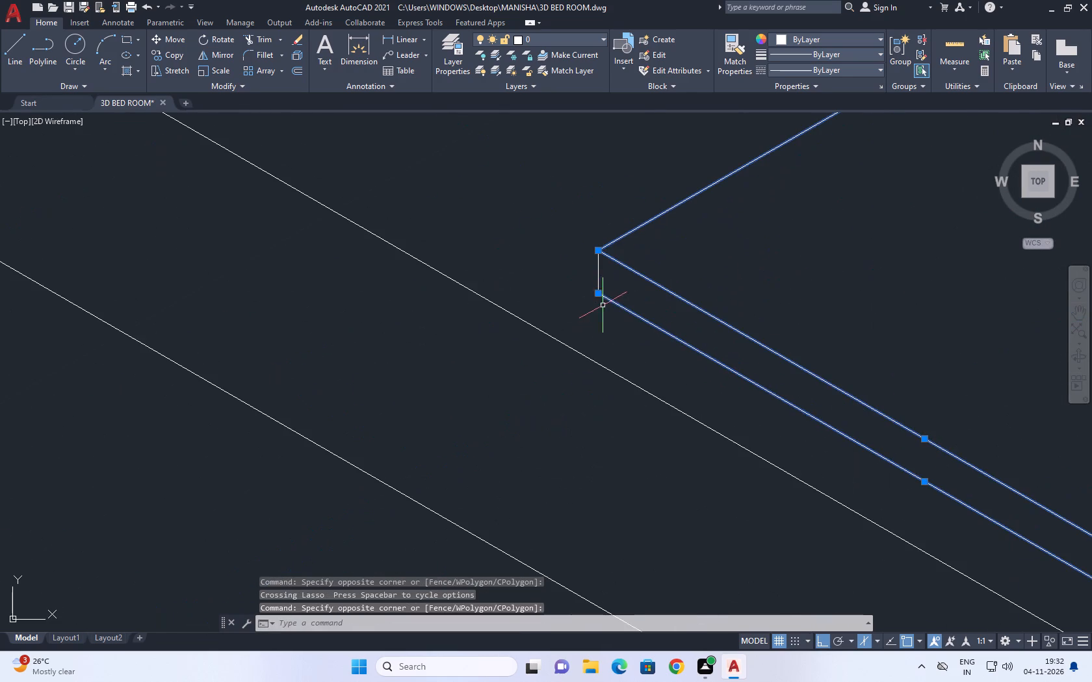
left_click(612, 334)
left_click(601, 242)
left_click(604, 323)
left_click(575, 228)
scroll(660, 310, "down", 2)
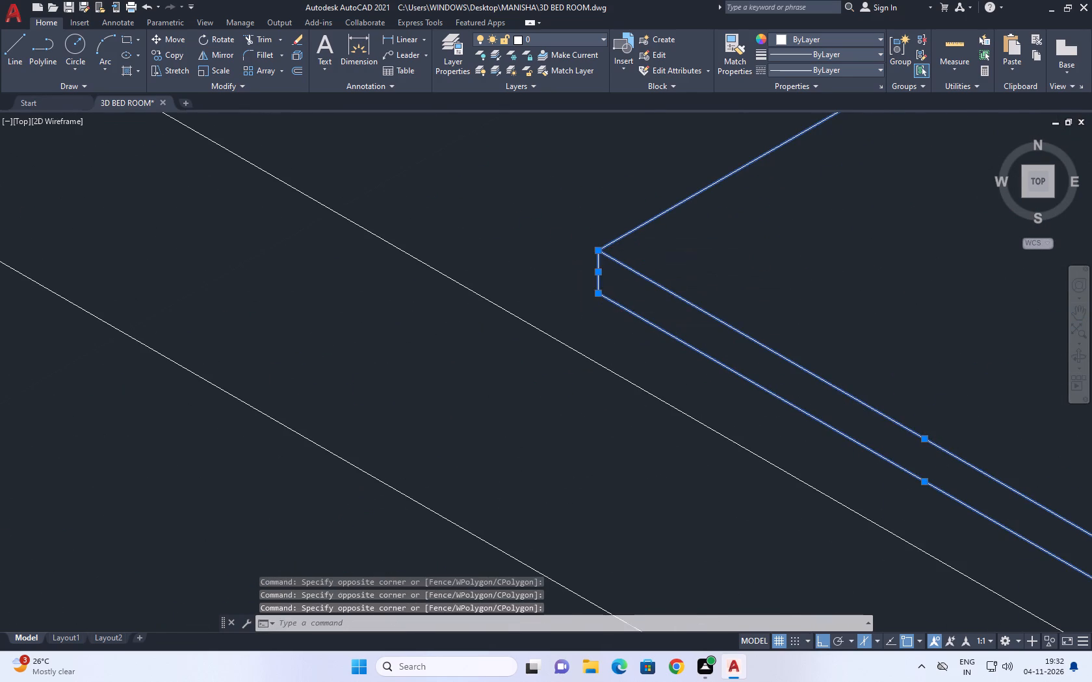
scroll(660, 310, "down", 1)
middle_click_drag(742, 360, 649, 317)
key("m")
key("space")
scroll(709, 373, "up", 3)
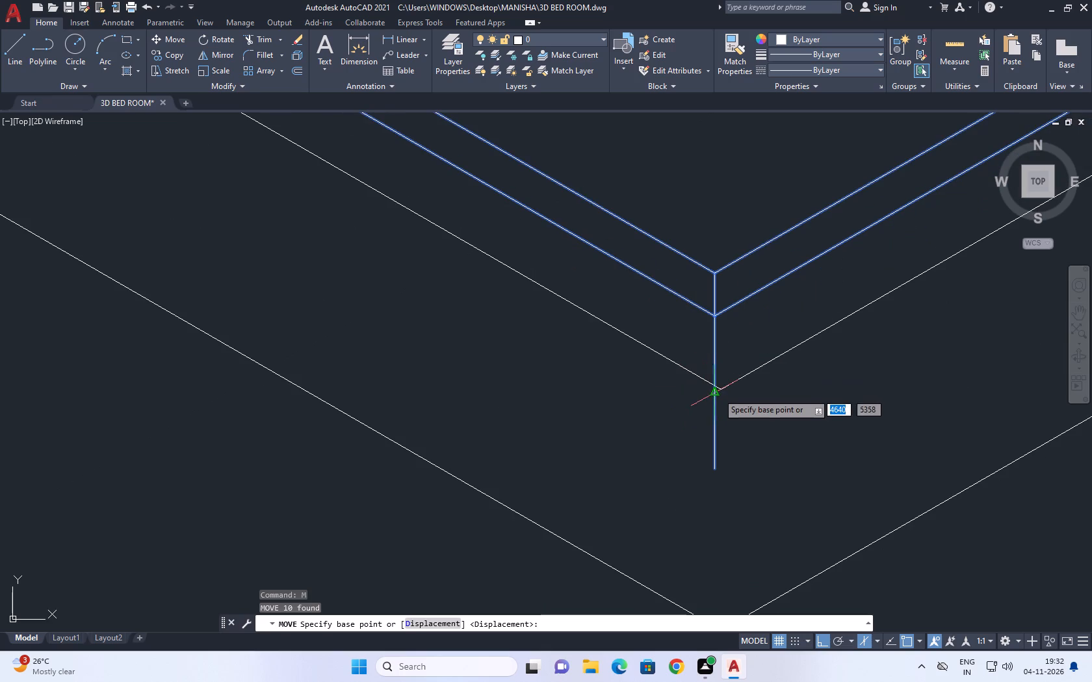
left_click(714, 384)
left_click(721, 389)
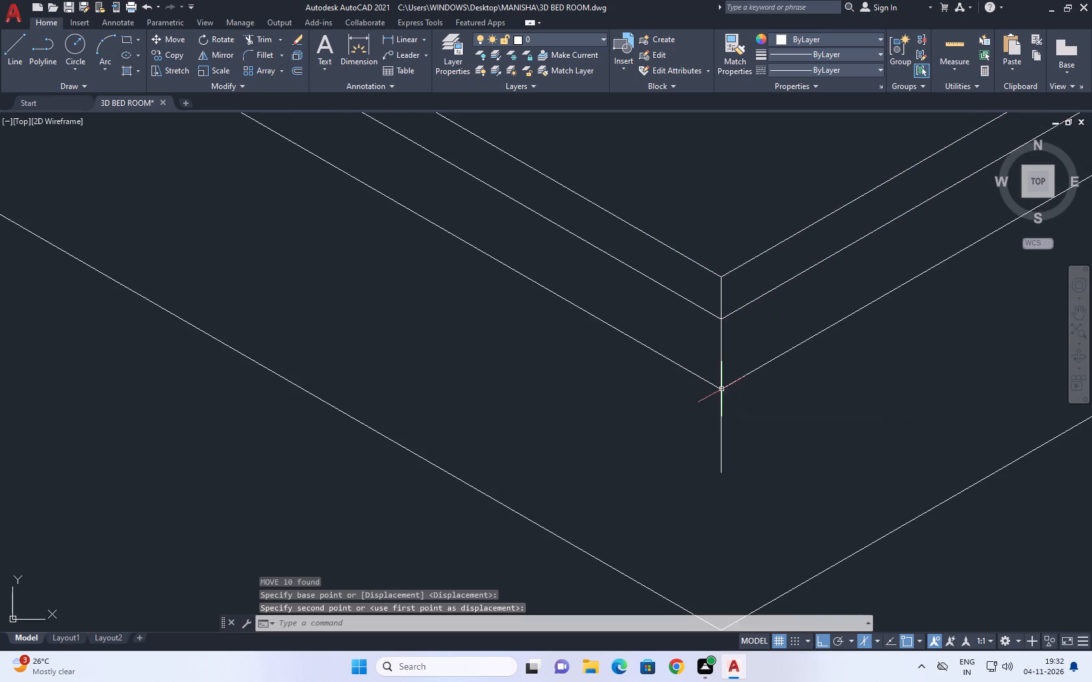
Draw a vertical line down from the slab's lower right corner, ending past the low wall's inner edge.
scroll(707, 381, "down", 5)
middle_click_drag(783, 357, 772, 401)
key("l")
key("space")
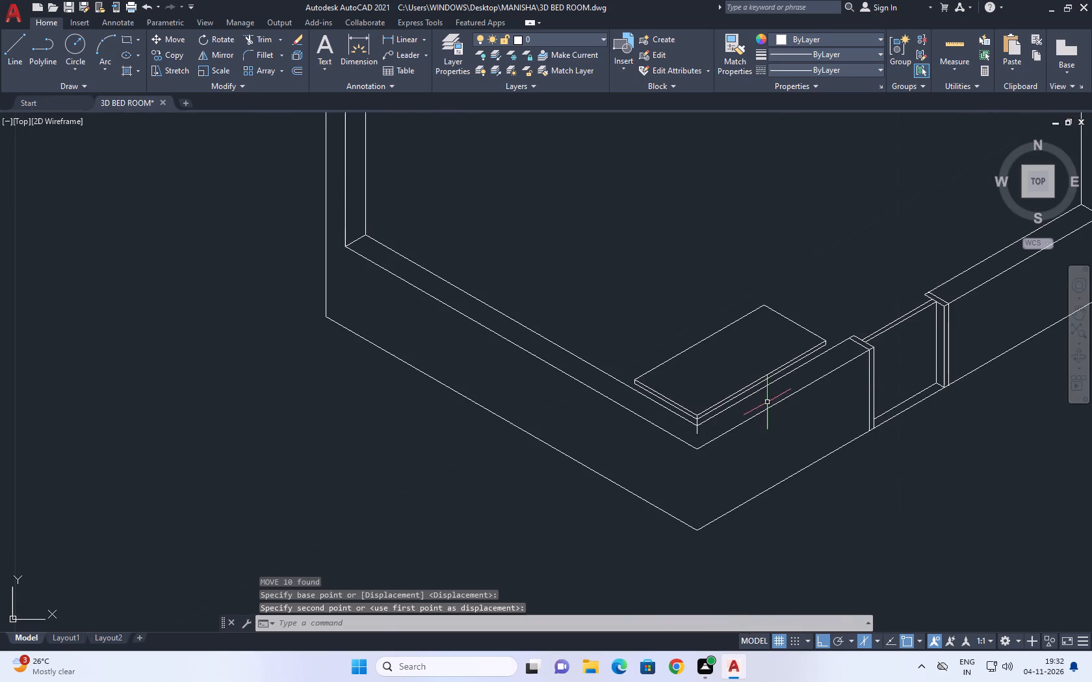
scroll(824, 340, "up", 4)
left_click(831, 340)
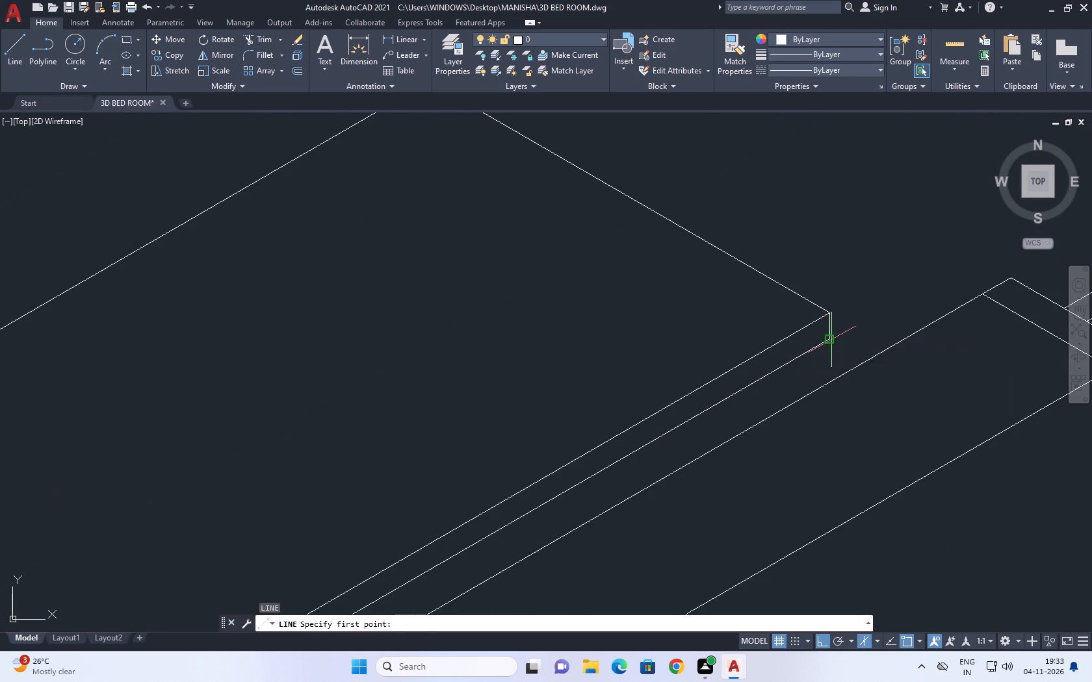
left_click(835, 431)
key("Escape")
Trim the ends of the slab's front and right vertical lines that extend past the low walls' inner edges.
scroll(816, 370, "down", 3)
middle_click_drag(721, 462, 831, 462)
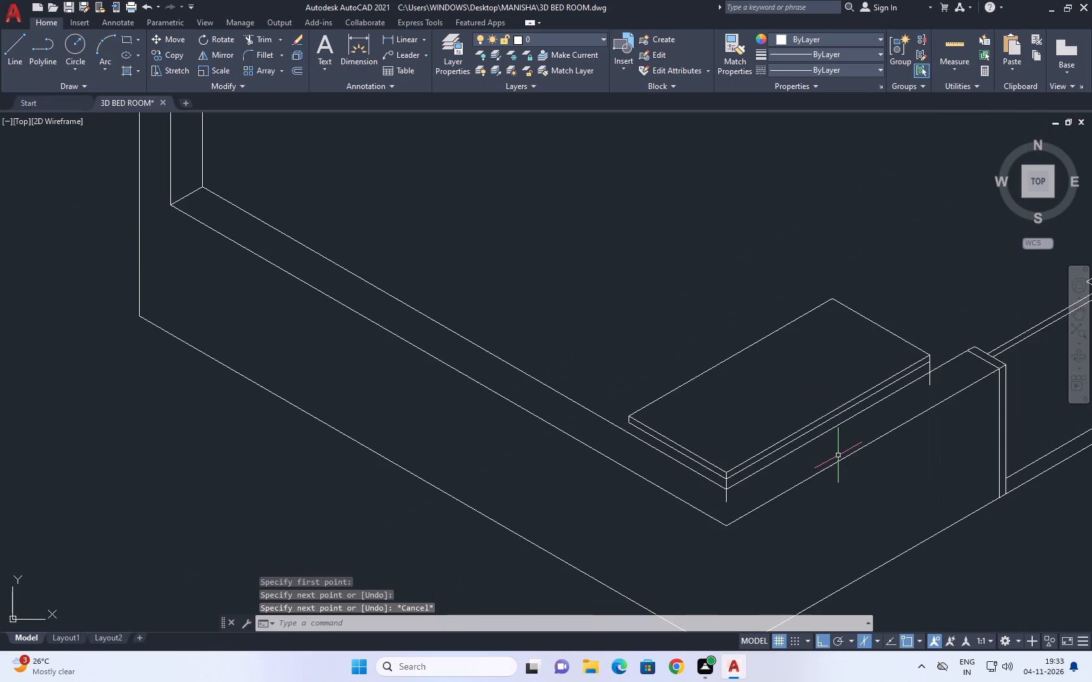
type("TR")
key("space")
left_click(723, 498)
left_click(733, 495)
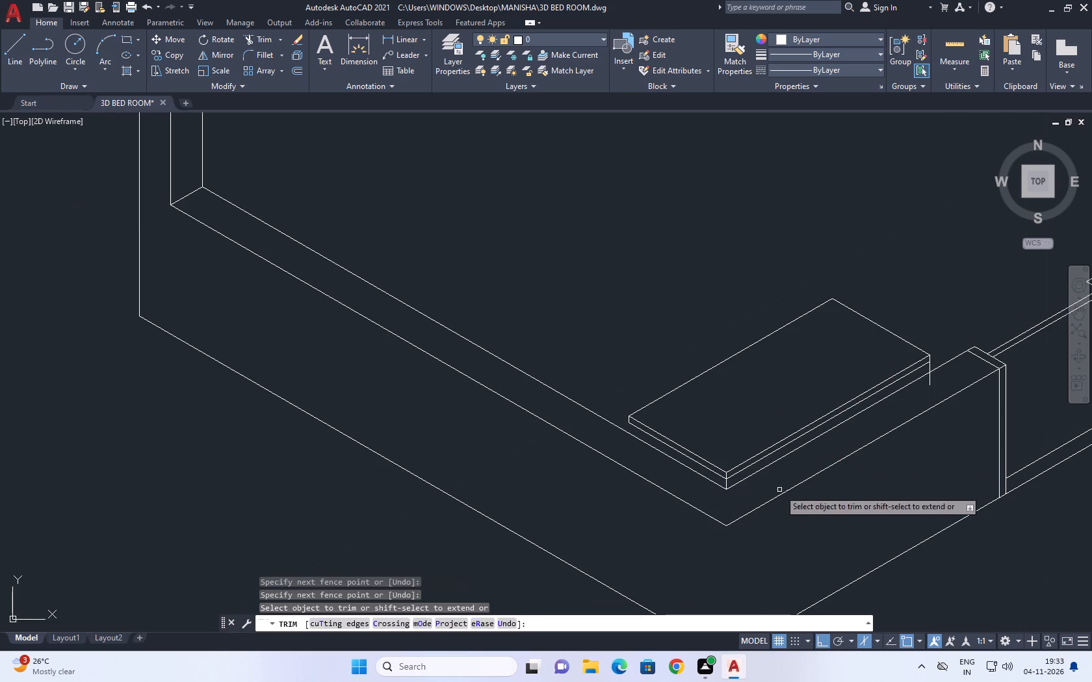
scroll(943, 398, "up", 2)
left_click(916, 346)
left_click_drag(881, 361, 851, 385)
scroll(860, 382, "down", 5)
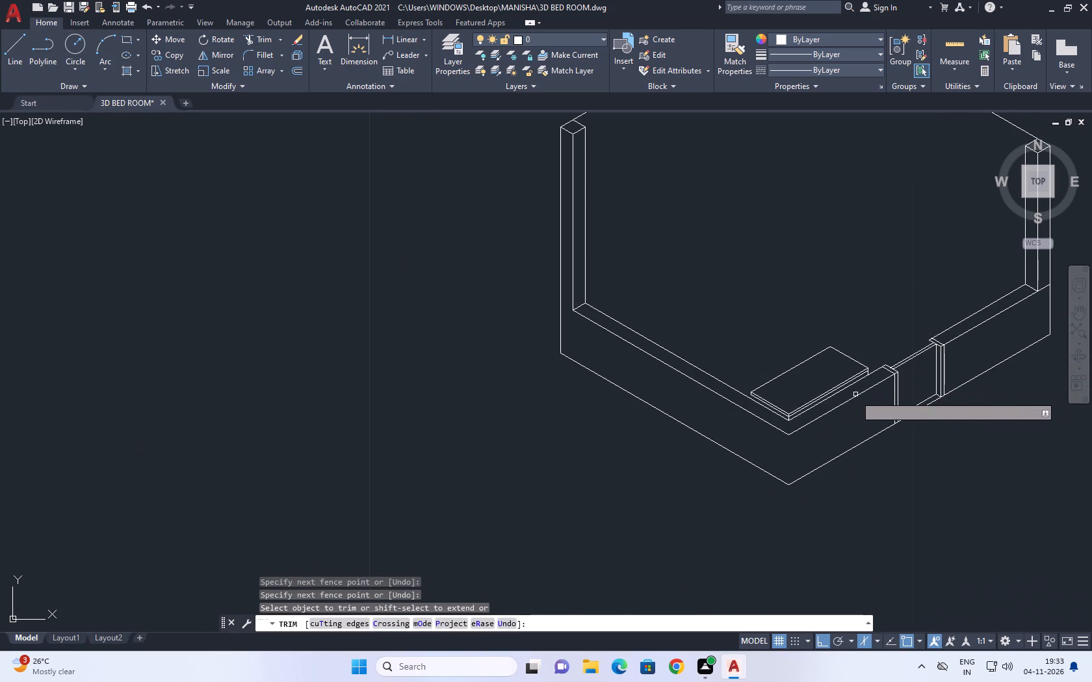
key("Escape")
Draw a vertical line down from the slab's lower left corner, ending past the low wall's inner edge.
type("L")
key("space")
scroll(734, 412, "up", 4)
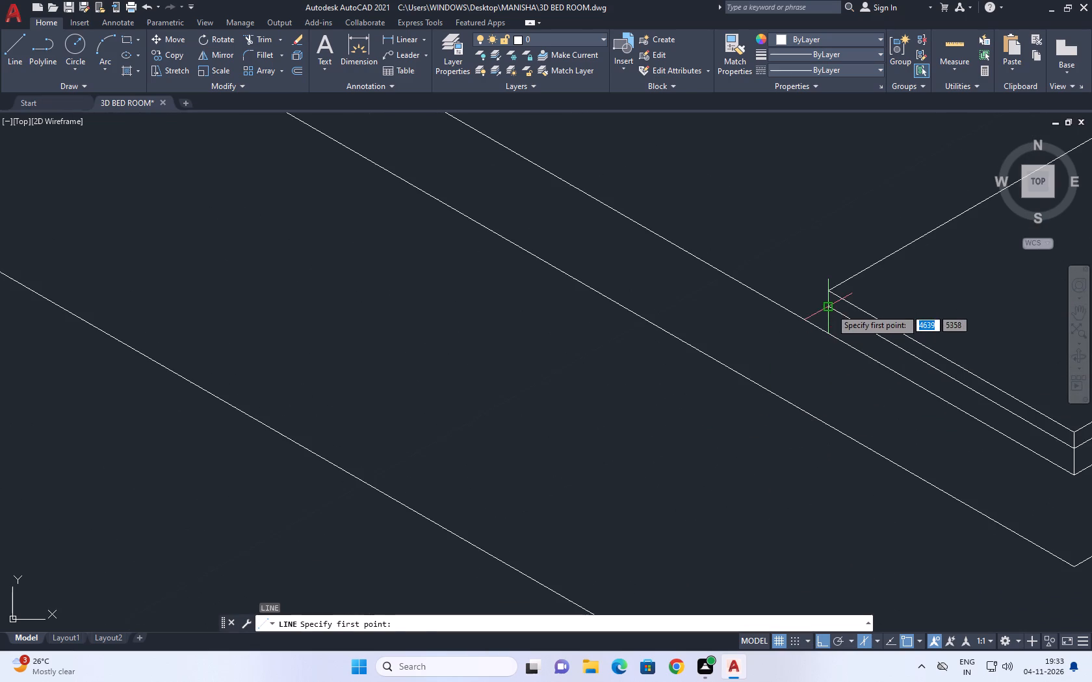
left_click(831, 309)
left_click(833, 375)
key("Escape")
Trim the end of the slab's left vertical line that extends past the low wall's inner edge.
type("TR")
key("space")
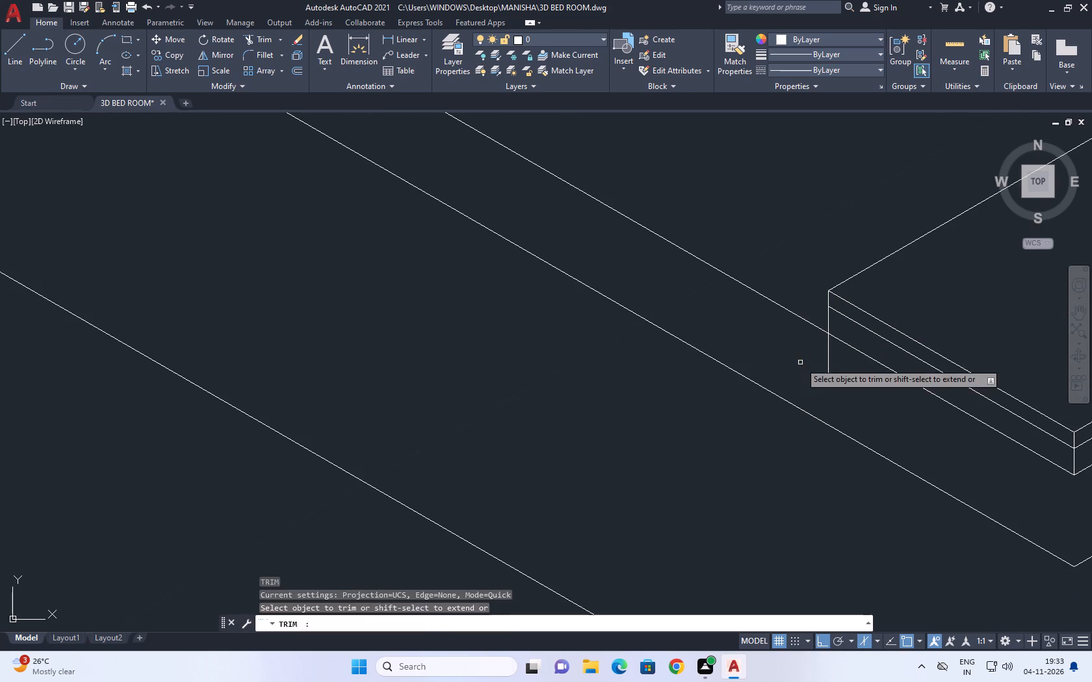
left_click(803, 359)
left_click(846, 368)
scroll(799, 355, "down", 6)
key("Escape")
middle_click_drag(844, 351, 772, 370)
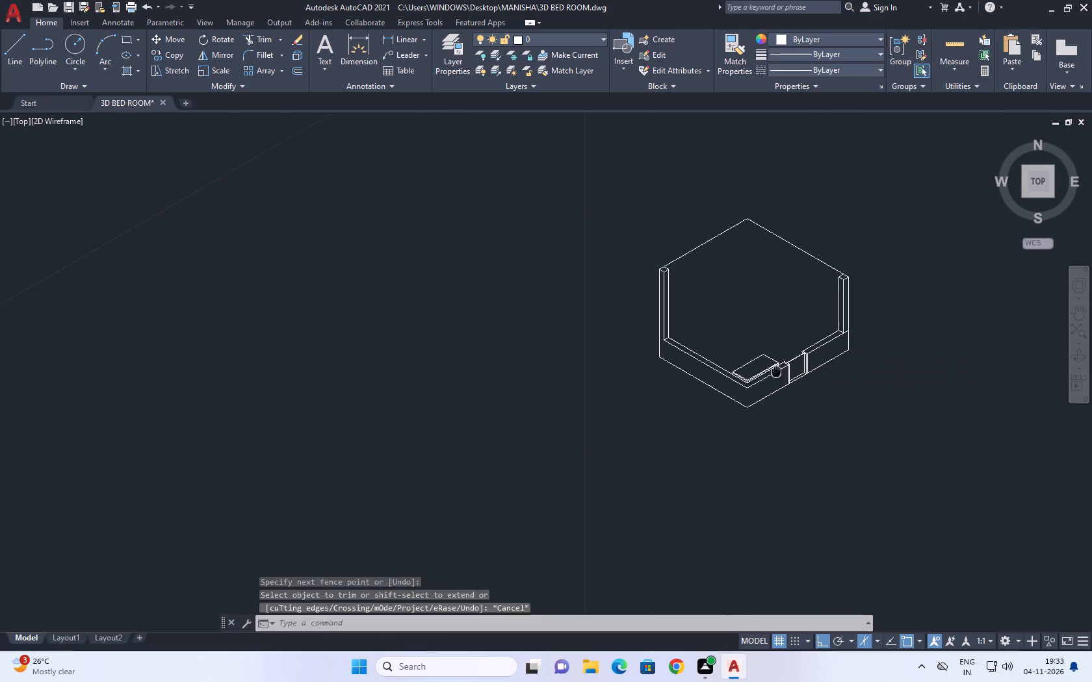
Copy the room's upper left edge inward, from the left post's outer top corner to its front inner top corner.
middle_click_drag(772, 370, 736, 376)
scroll(736, 376, "down", 1)
scroll(699, 293, "up", 3)
left_click_drag(664, 329, 659, 323)
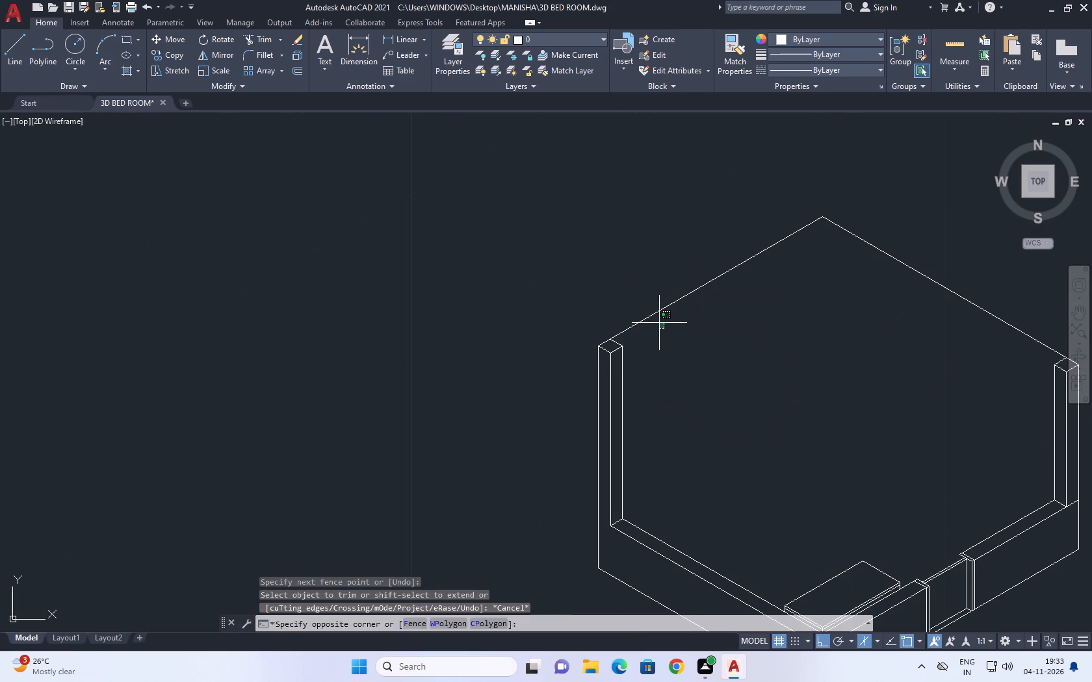
left_click(636, 293)
middle_click_drag(726, 301, 676, 302)
type("CO")
key("space")
scroll(555, 353, "up", 2)
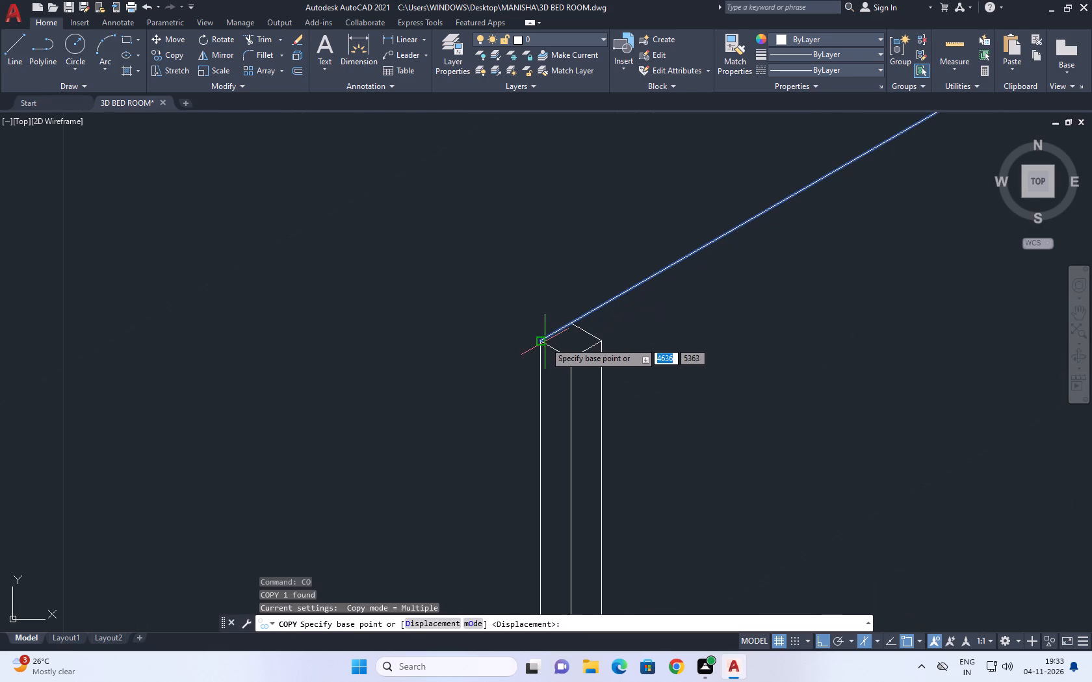
left_click(542, 340)
left_click(573, 358)
scroll(582, 349, "down", 5)
key("Escape")
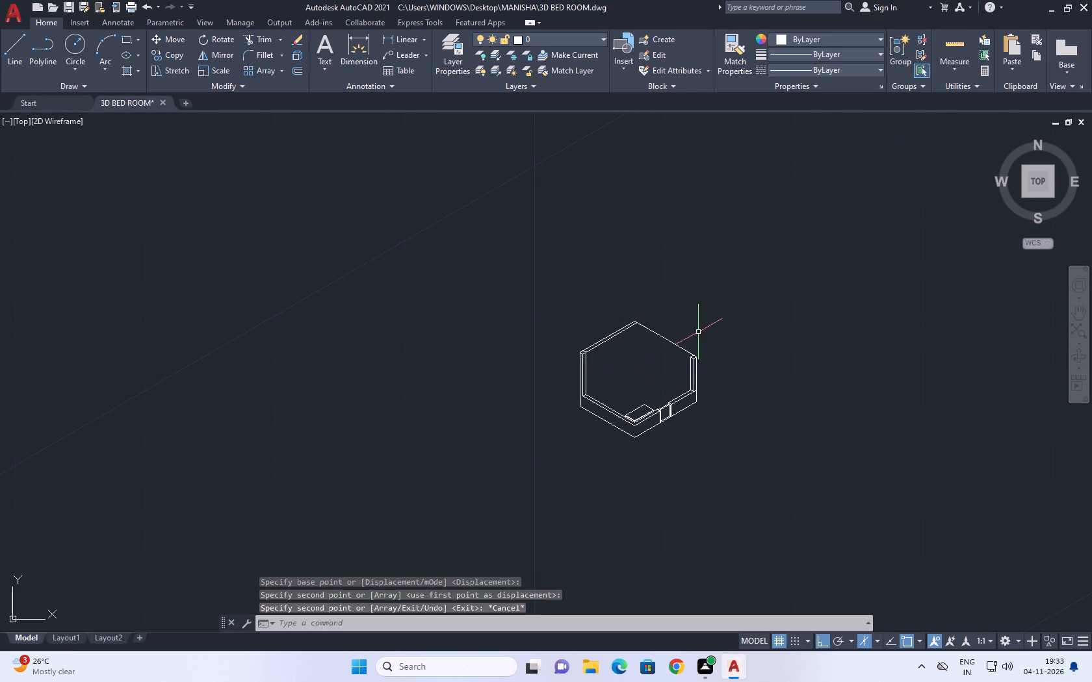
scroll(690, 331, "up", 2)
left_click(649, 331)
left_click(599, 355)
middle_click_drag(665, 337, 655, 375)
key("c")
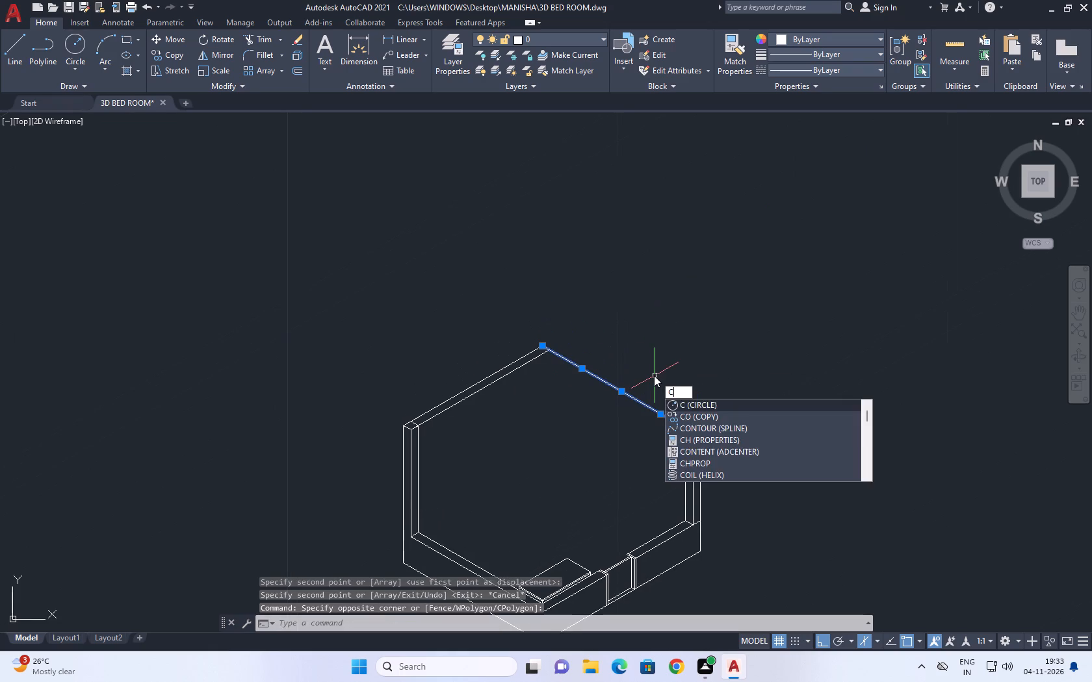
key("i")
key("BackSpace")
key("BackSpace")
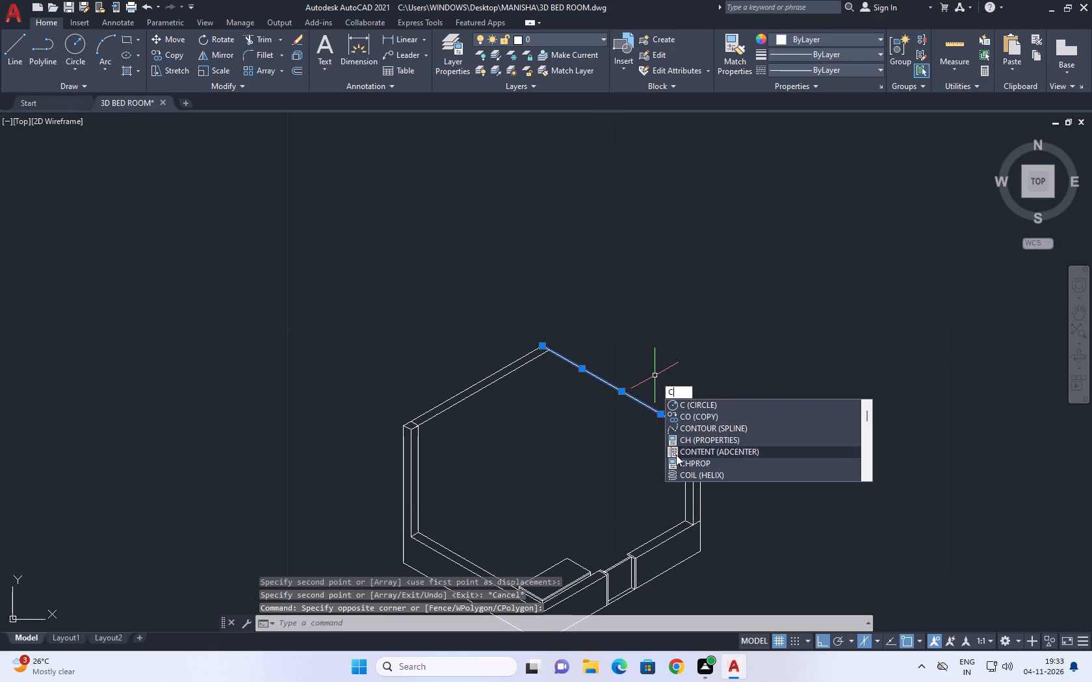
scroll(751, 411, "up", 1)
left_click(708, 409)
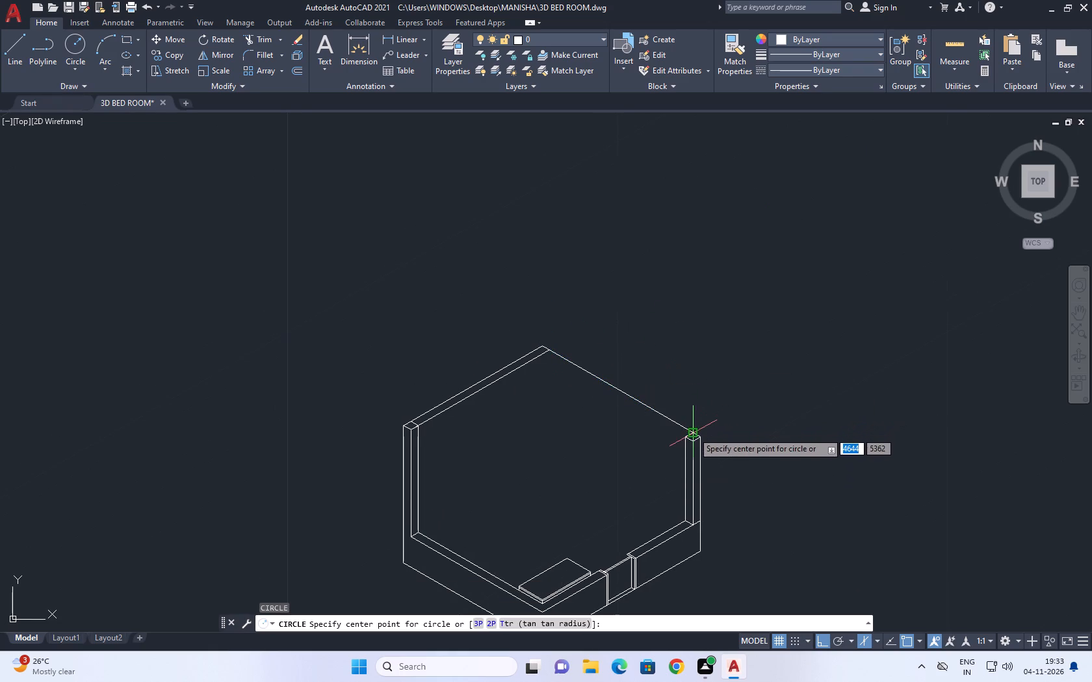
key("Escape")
Copy both segments of the room's upper right edge inward, from the right post's outer top corner to its front top corner.
left_click(649, 408)
scroll(655, 413, "up", 1)
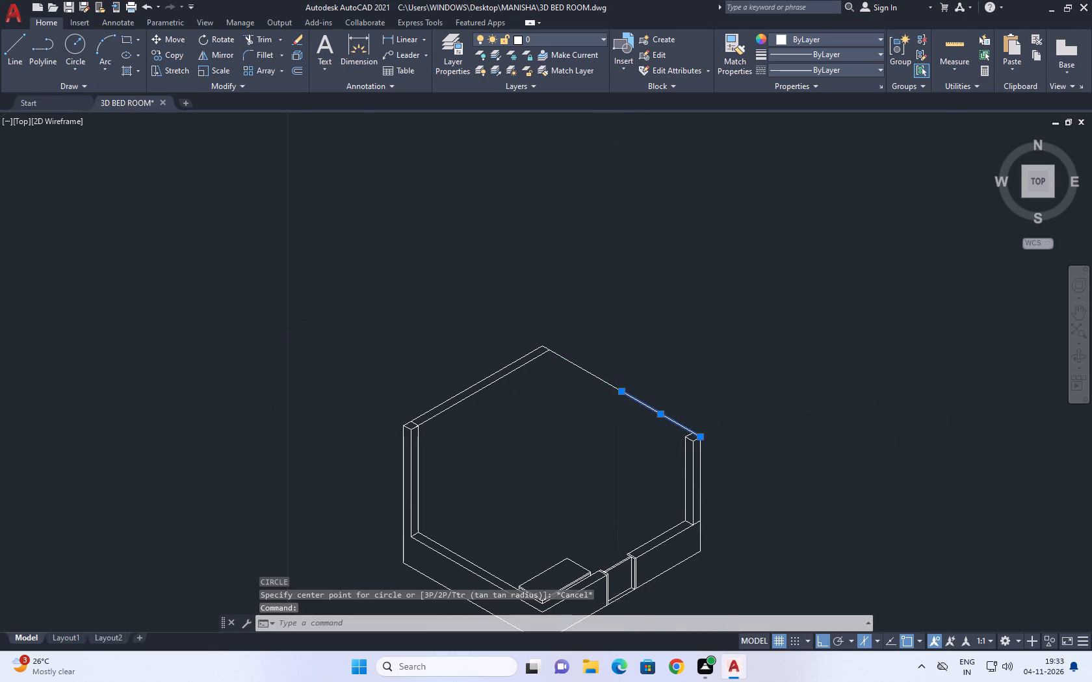
left_click(592, 347)
left_click(561, 364)
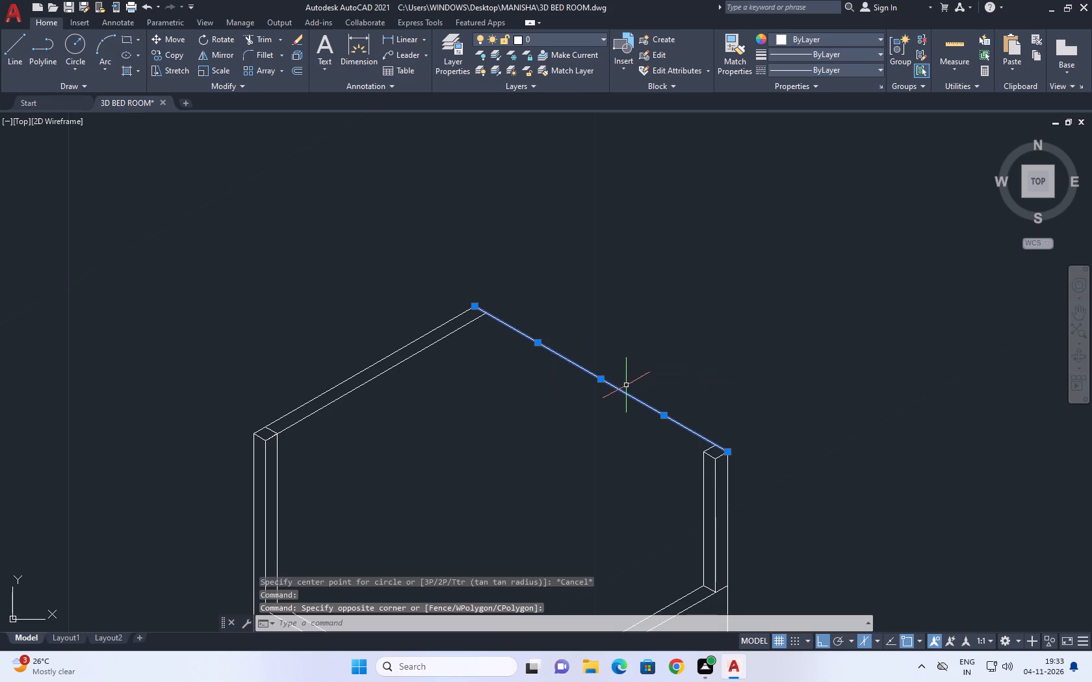
type("CO")
key("space")
scroll(720, 466, "up", 3)
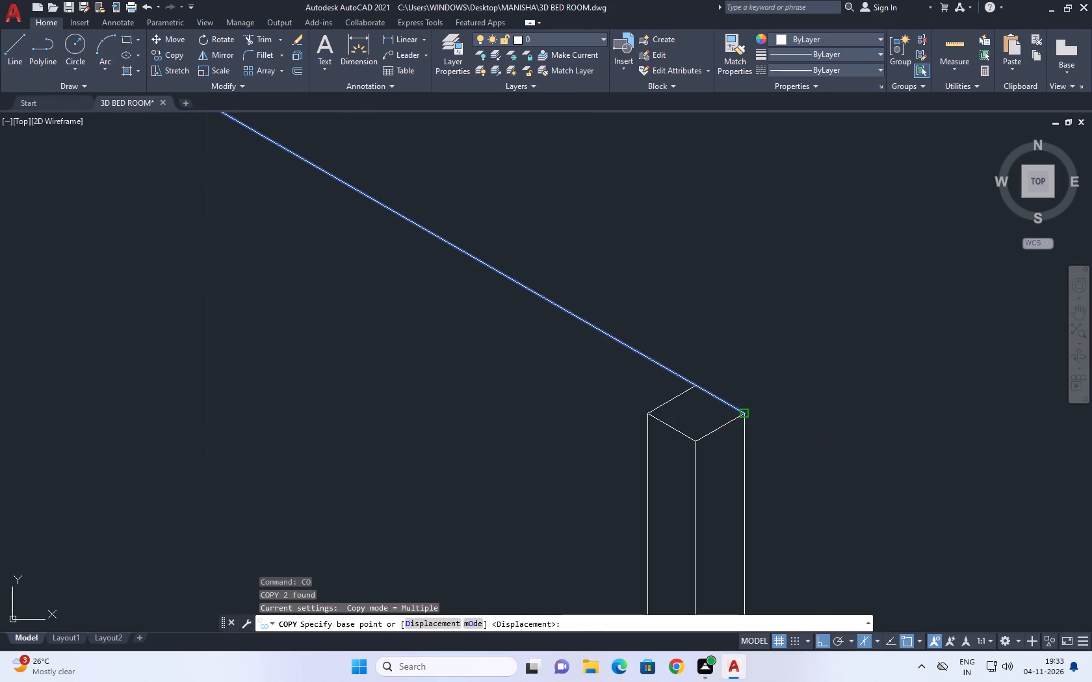
left_click(744, 413)
left_click(693, 441)
scroll(746, 416, "down", 4)
key("Escape")
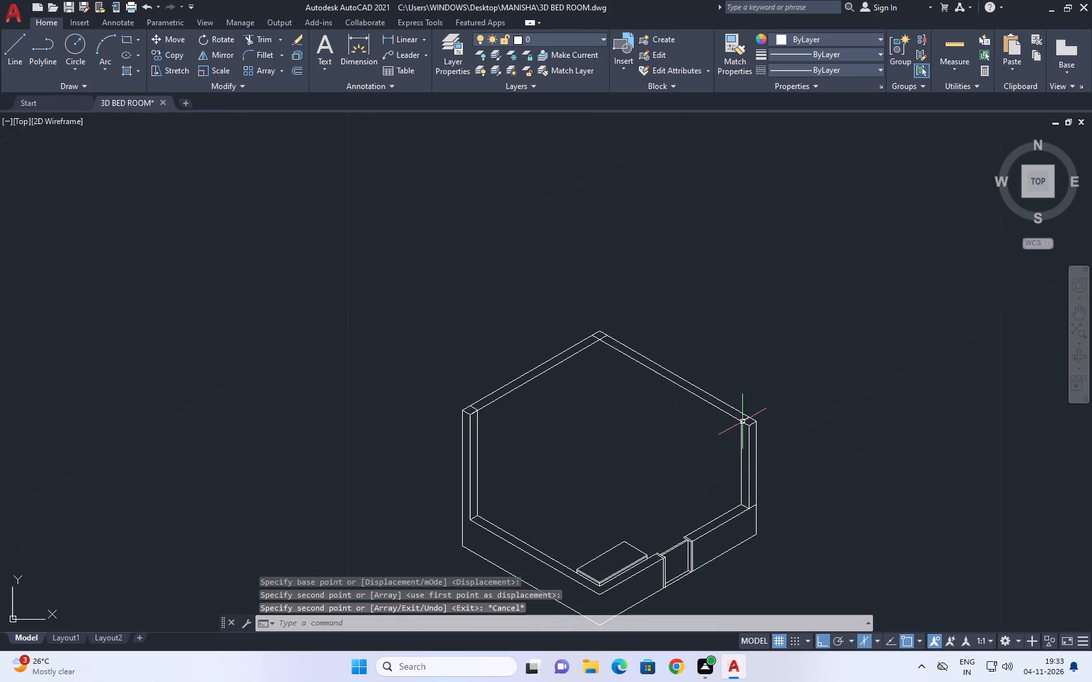
Delete the copied inner edge segment beside the right post and extend the remaining segment to the post.
scroll(746, 422, "up", 1)
left_click(742, 427)
key("Delete")
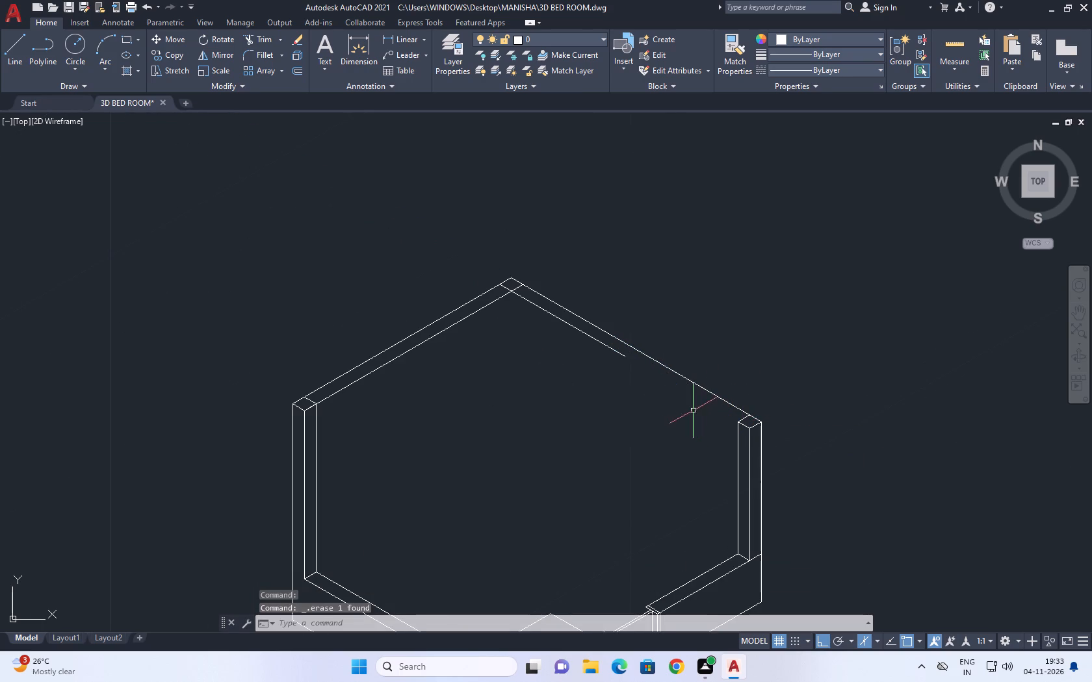
key("e")
key("x")
key("space")
left_click(614, 347)
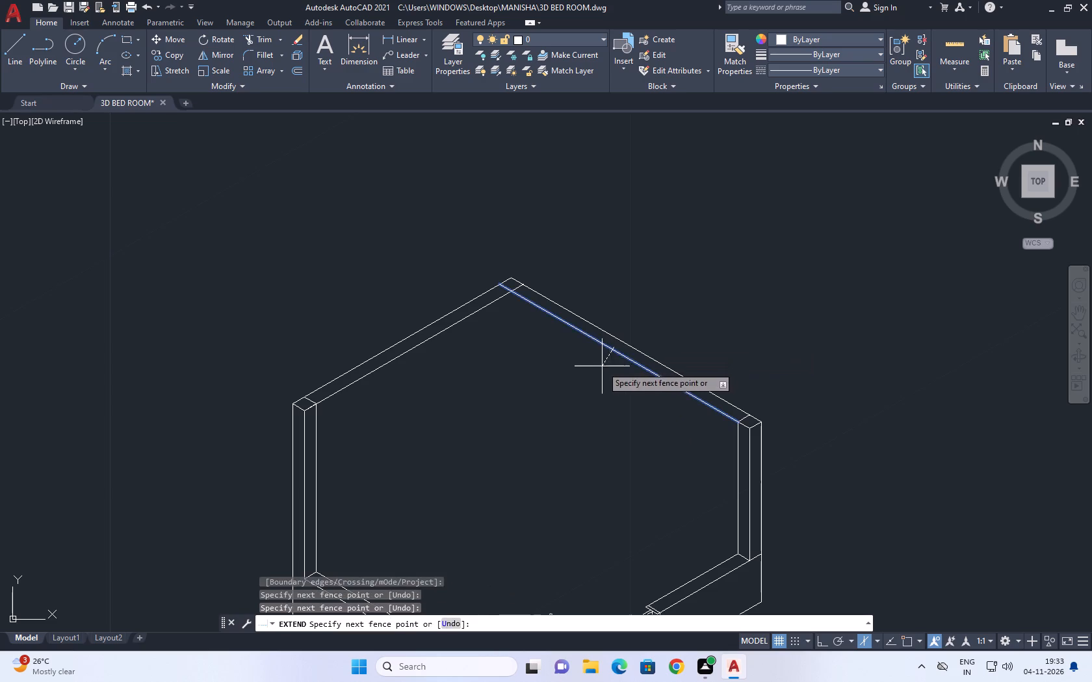
left_click(602, 366)
key("Escape")
Trim the overhanging inner edge ends at the room's back corner and the adjoining outer right edge segment.
key("t")
type("R")
key("space")
scroll(523, 287, "up", 2)
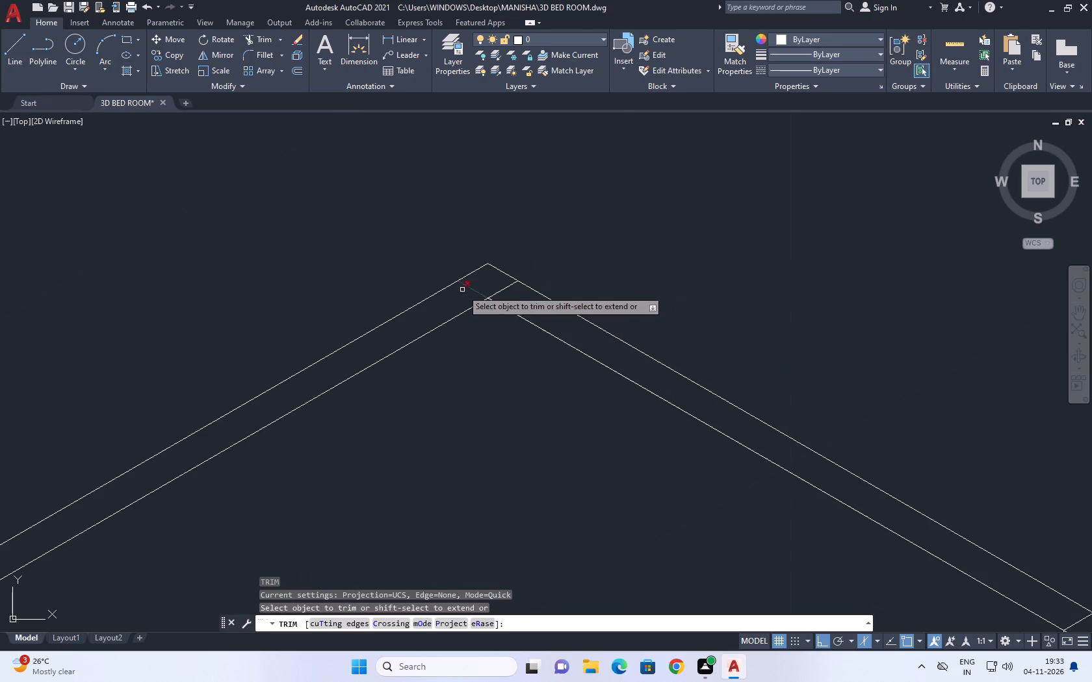
left_click(460, 291)
left_click(505, 293)
left_click(527, 287)
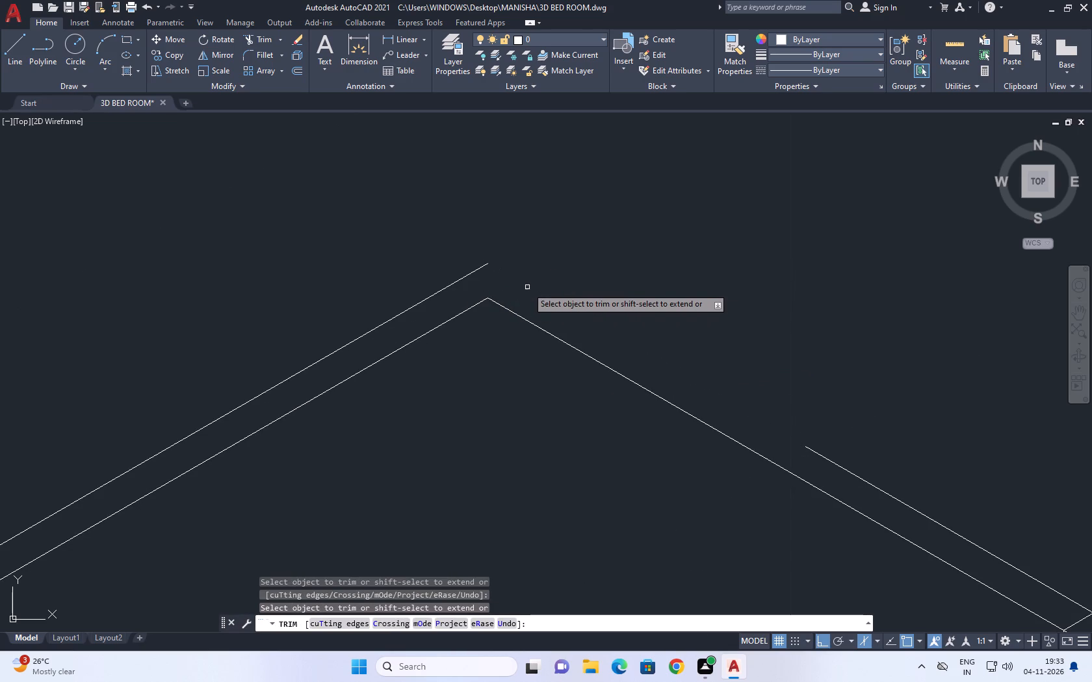
key("Escape")
Extend the remaining outer upper right edge to the room's back corner.
scroll(625, 327, "down", 2)
key("e")
key("x")
key("space")
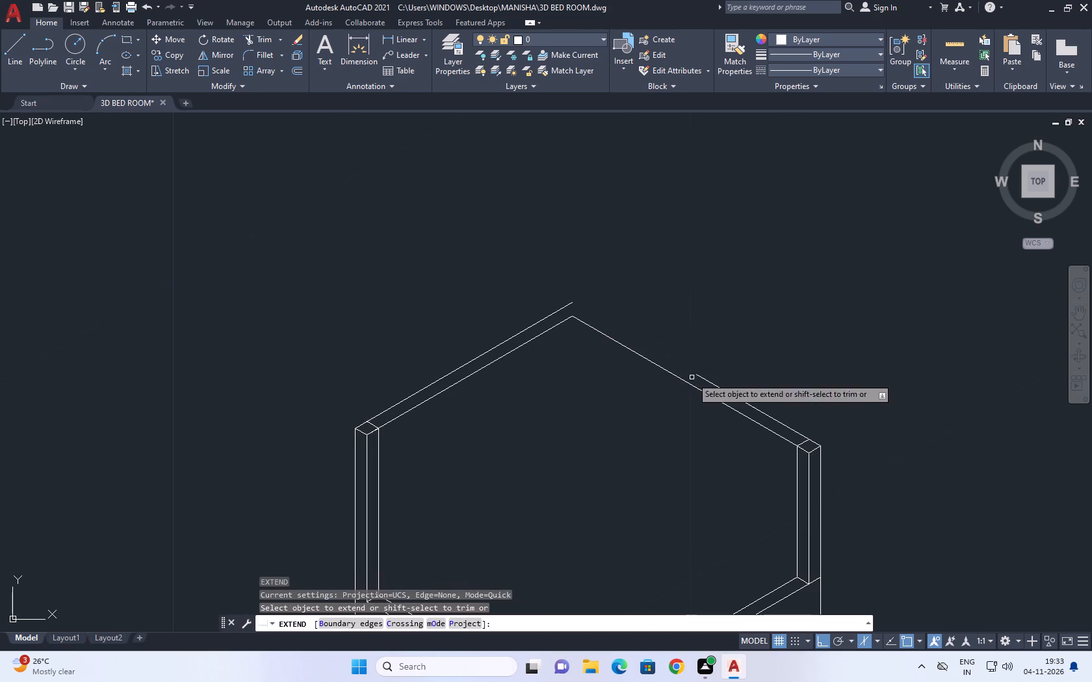
left_click(705, 378)
key("Escape")
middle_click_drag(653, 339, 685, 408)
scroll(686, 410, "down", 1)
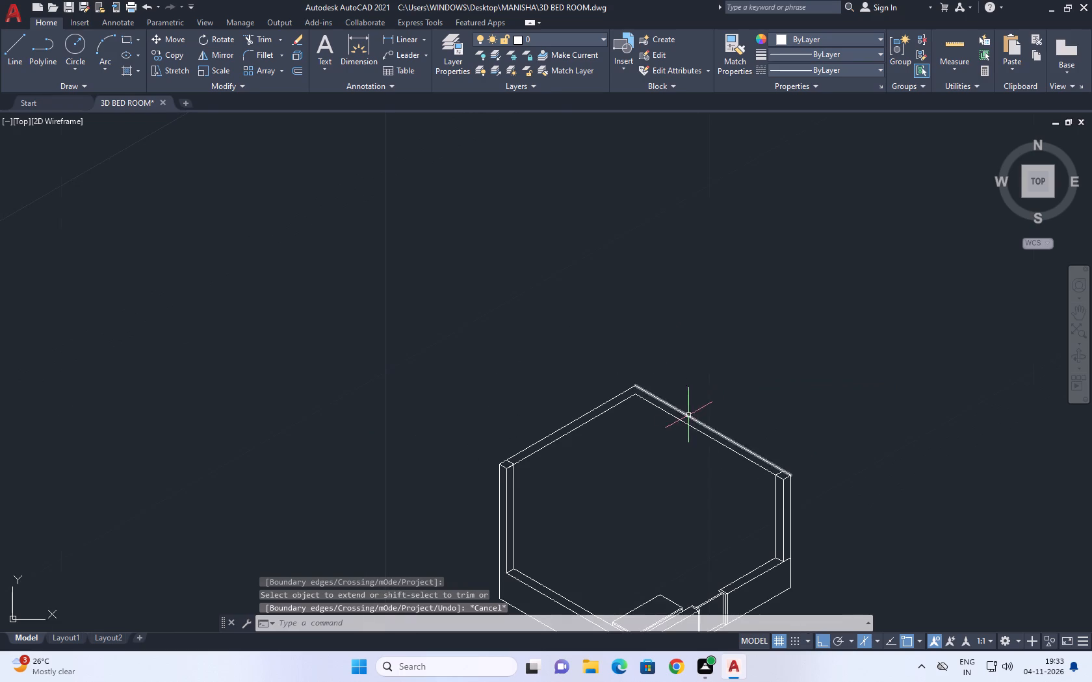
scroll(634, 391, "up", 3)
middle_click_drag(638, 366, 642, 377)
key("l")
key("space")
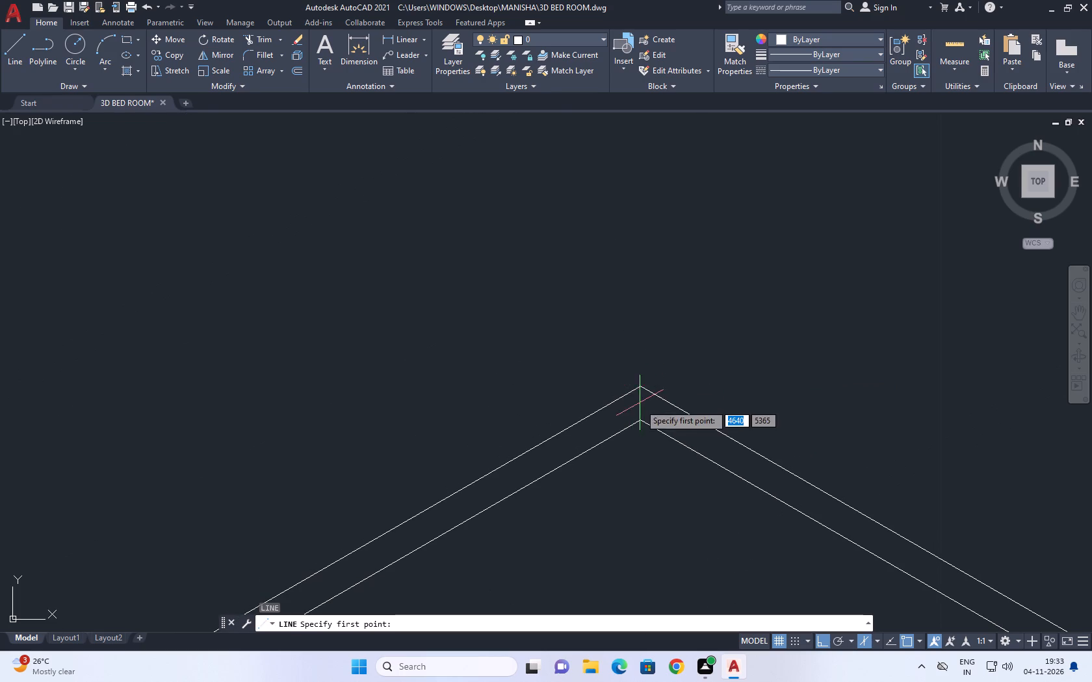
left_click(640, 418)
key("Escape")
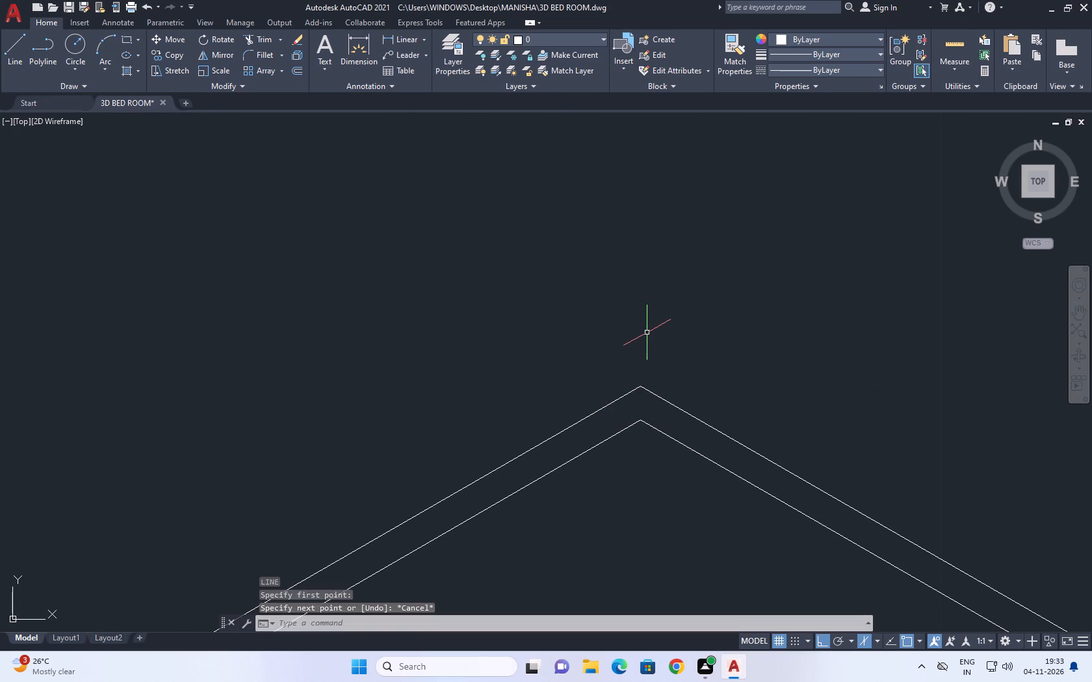
Extend the inner upper right edge past the back inner corner to the outer upper left edge.
type("EX")
key("space")
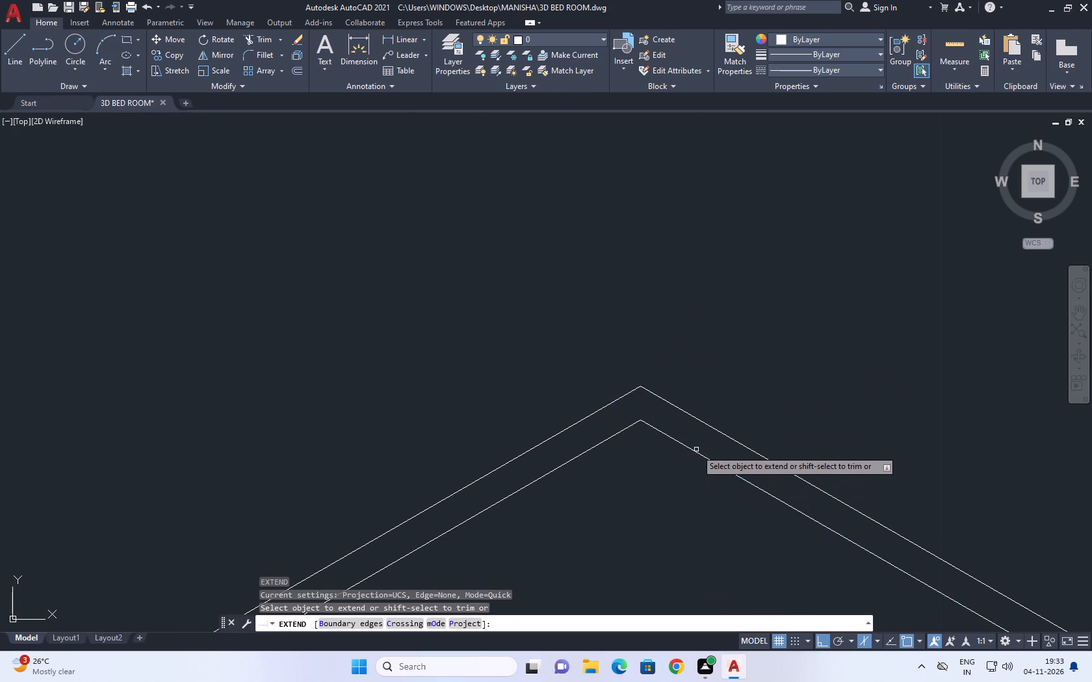
left_click(696, 449)
key("Escape")
Draw a vertical line down from the room's back inner corner, ending freely inside the room.
scroll(651, 449, "down", 3)
middle_click_drag(716, 462, 690, 353)
scroll(672, 313, "up", 1)
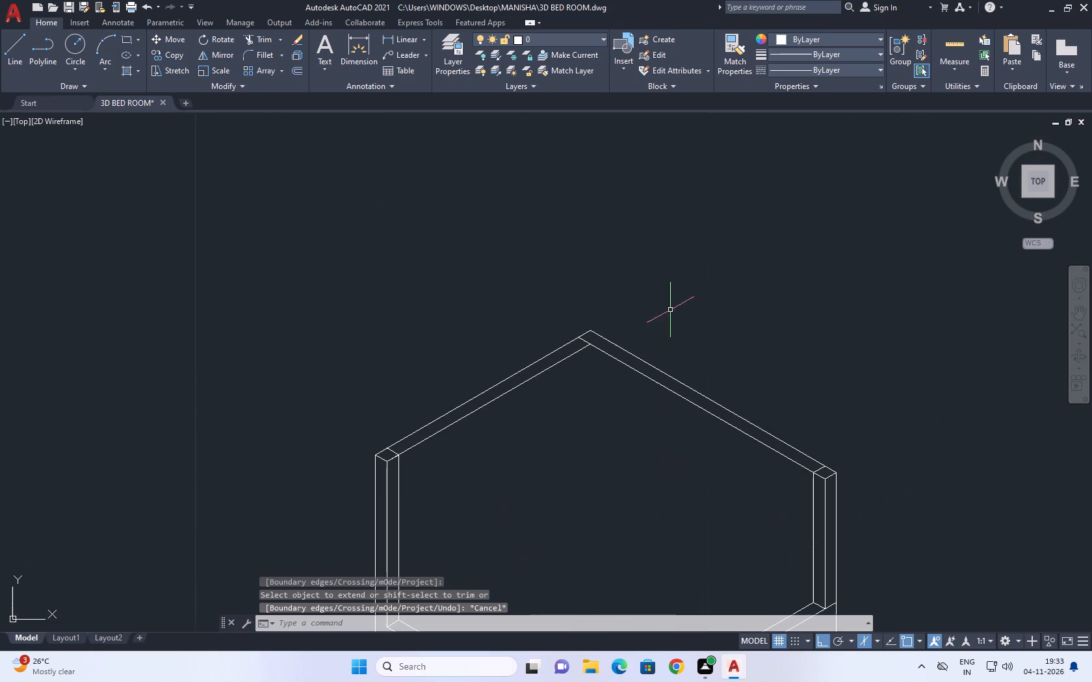
middle_click_drag(570, 379, 688, 271)
middle_click_drag(969, 403, 900, 337)
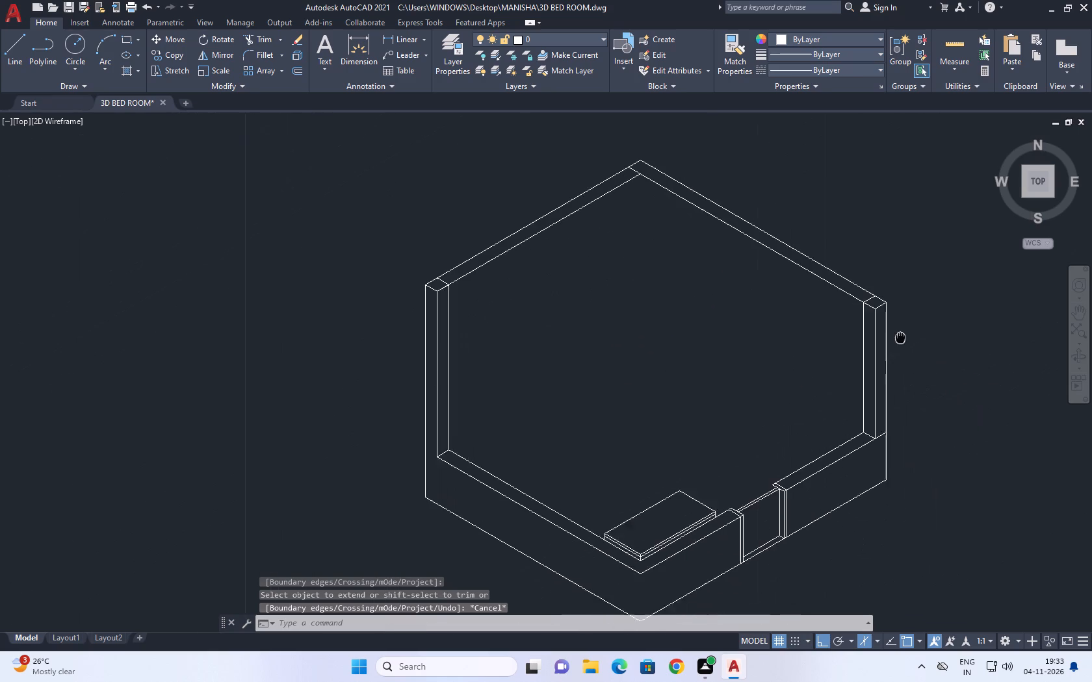
middle_click_drag(900, 337, 879, 313)
scroll(844, 436, "up", 1)
middle_click_drag(850, 422, 814, 466)
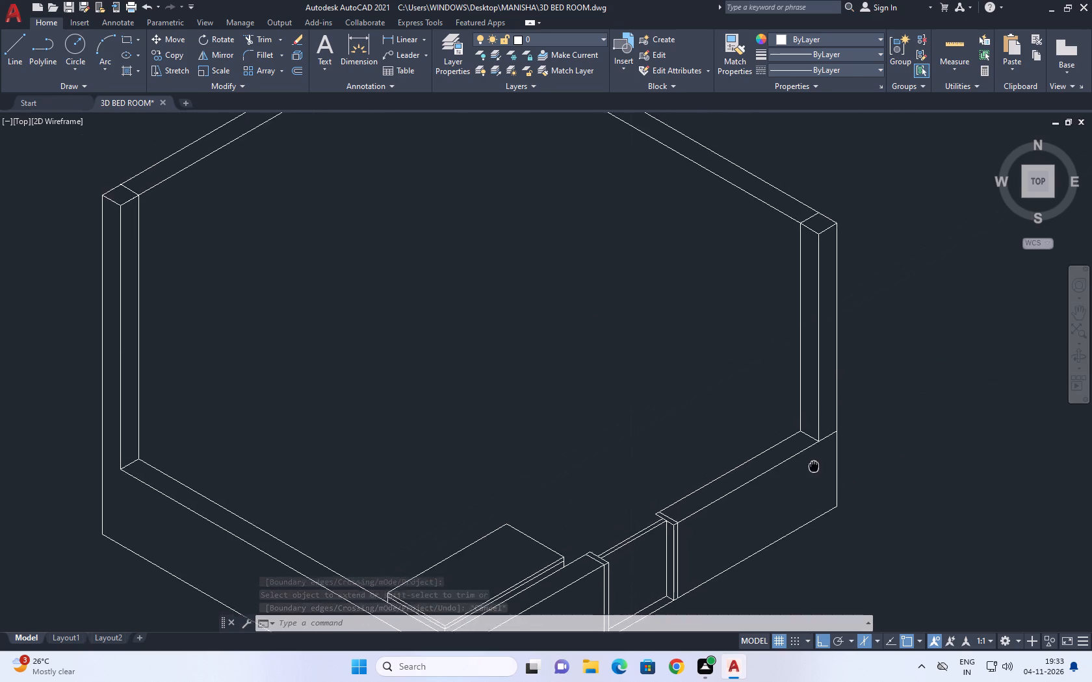
middle_click_drag(814, 466, 812, 483)
middle_click_drag(662, 322, 792, 481)
middle_click_drag(653, 255, 675, 312)
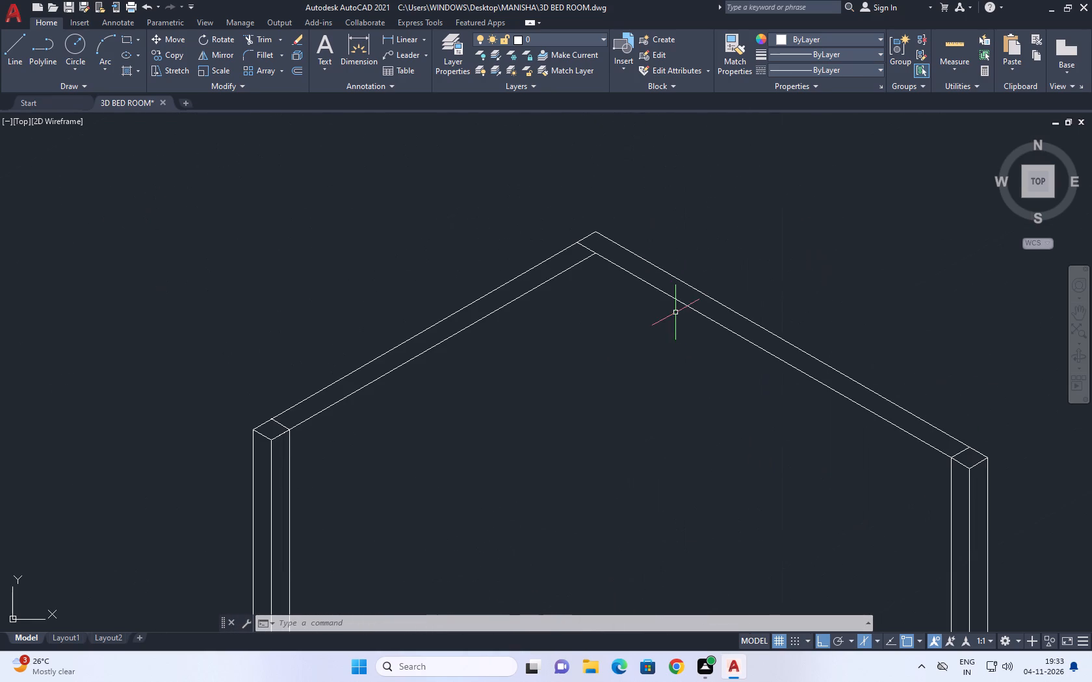
type("L")
key("space")
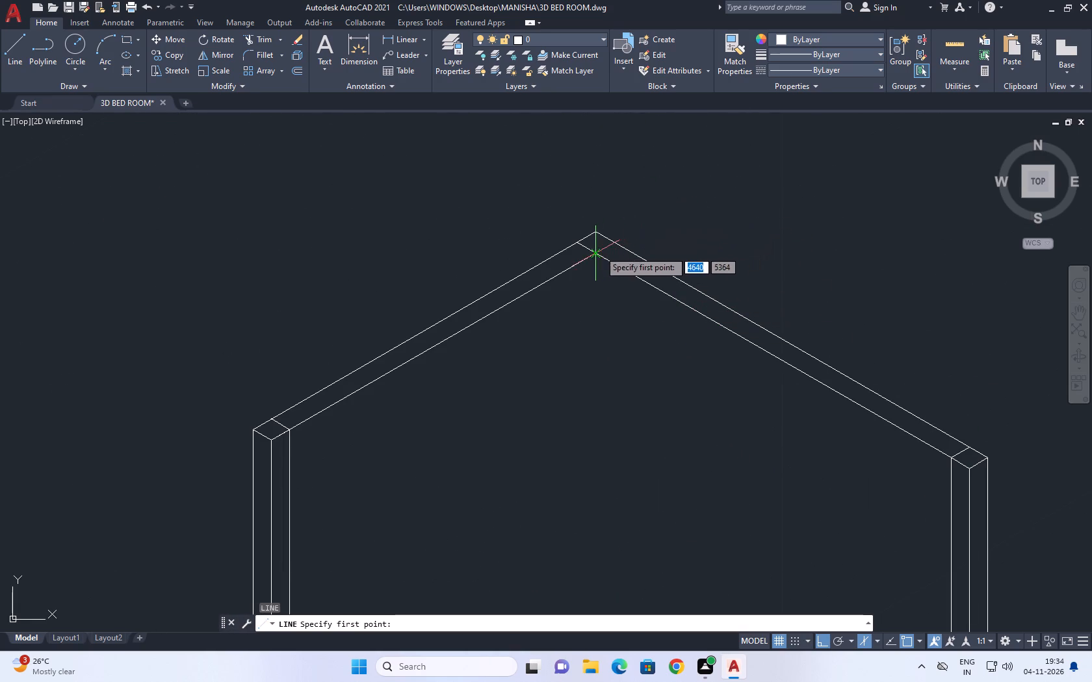
left_click(597, 251)
left_click(590, 405)
key("Escape")
Draw a connected line from the inner upper right wall edge: 1 down-left, 2.80 straight down, then 1.25 up-left at 150° on the left isoplane.
middle_click_drag(602, 288, 621, 181)
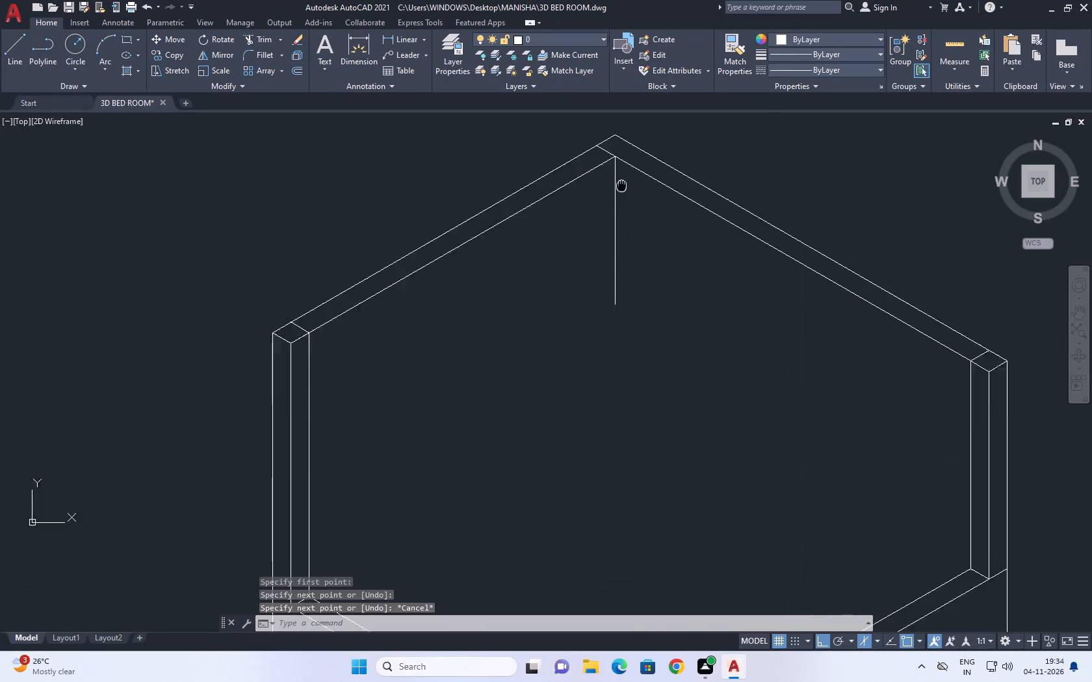
middle_click_drag(621, 181, 623, 105)
middle_click_drag(656, 184, 714, 342)
type("L")
key("space")
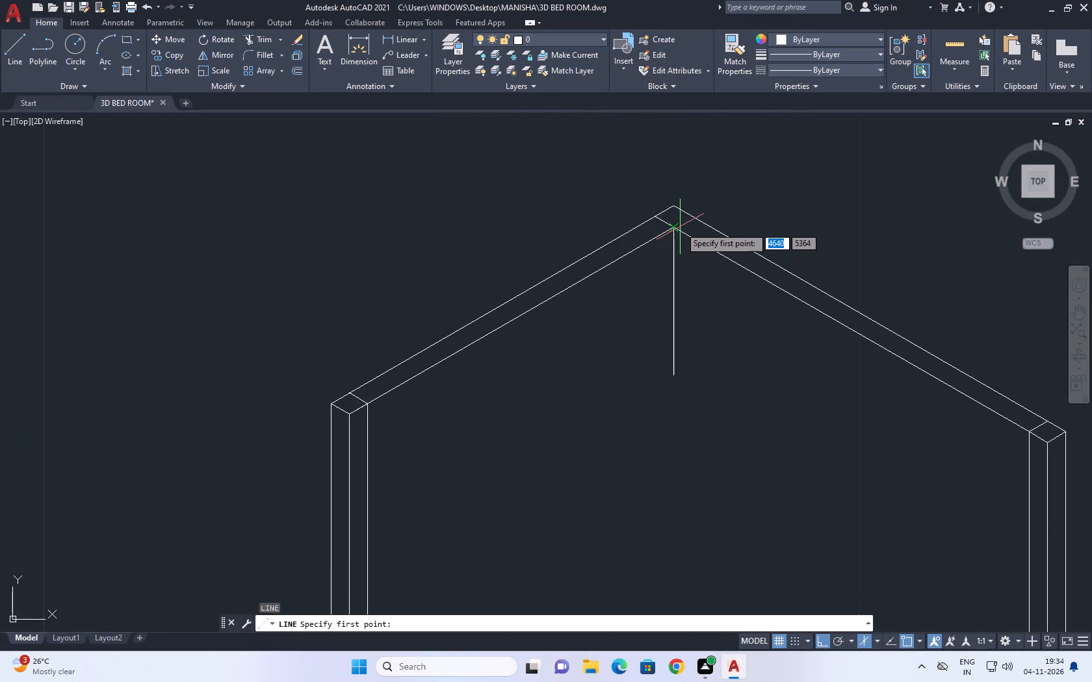
middle_click_drag(759, 340, 725, 310)
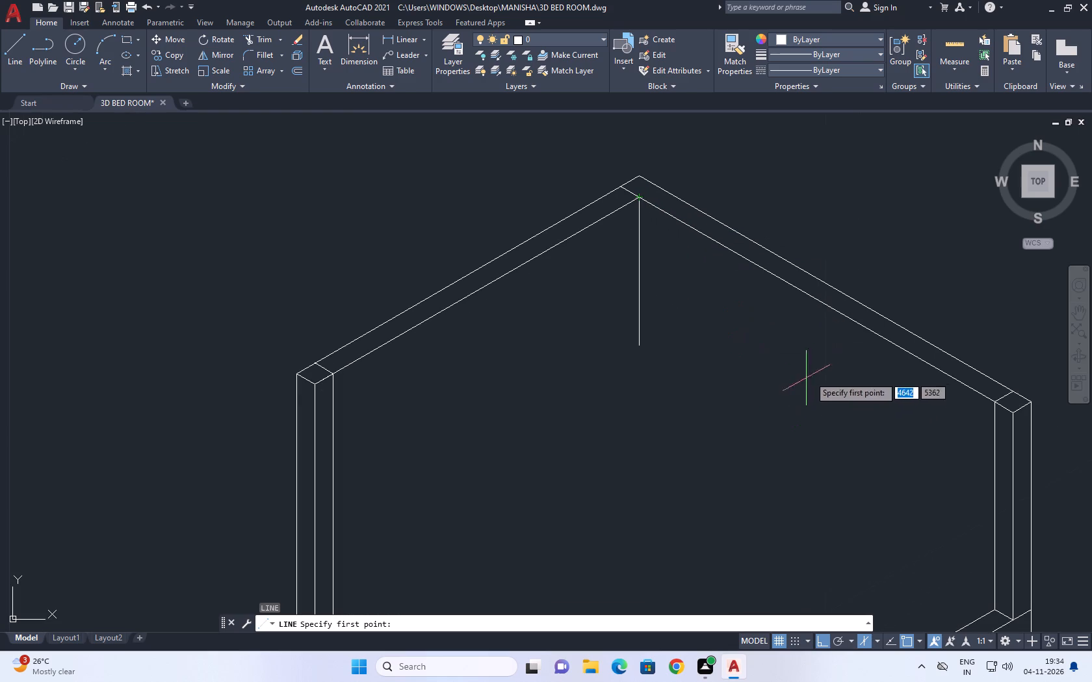
middle_click_drag(800, 386, 747, 418)
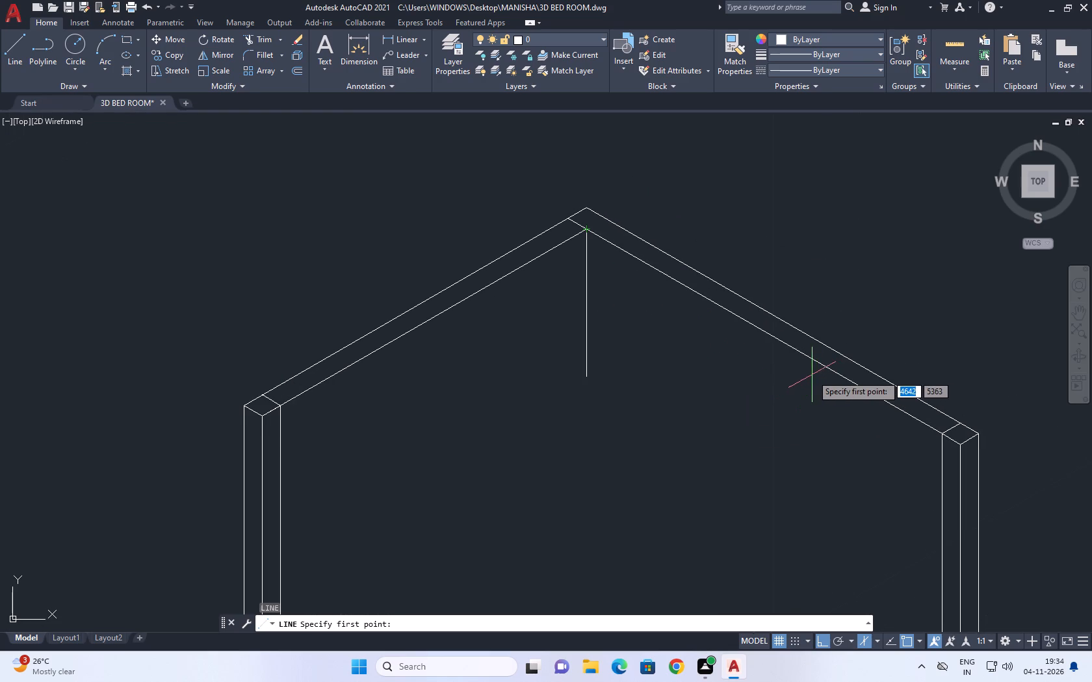
left_click(744, 322)
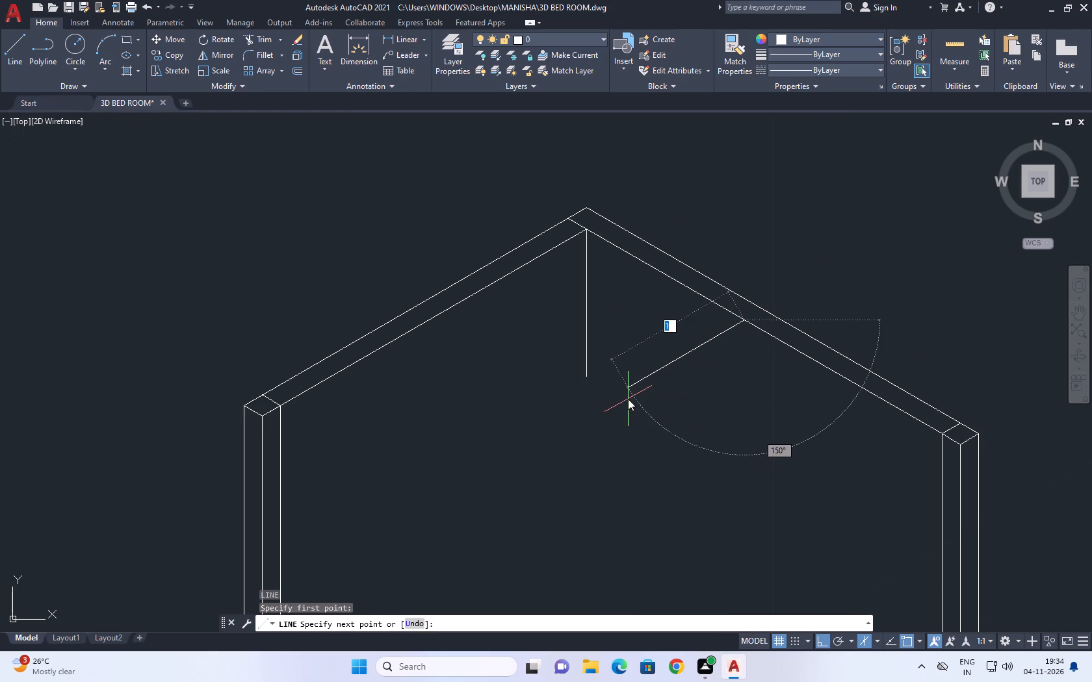
key("1")
key("Return")
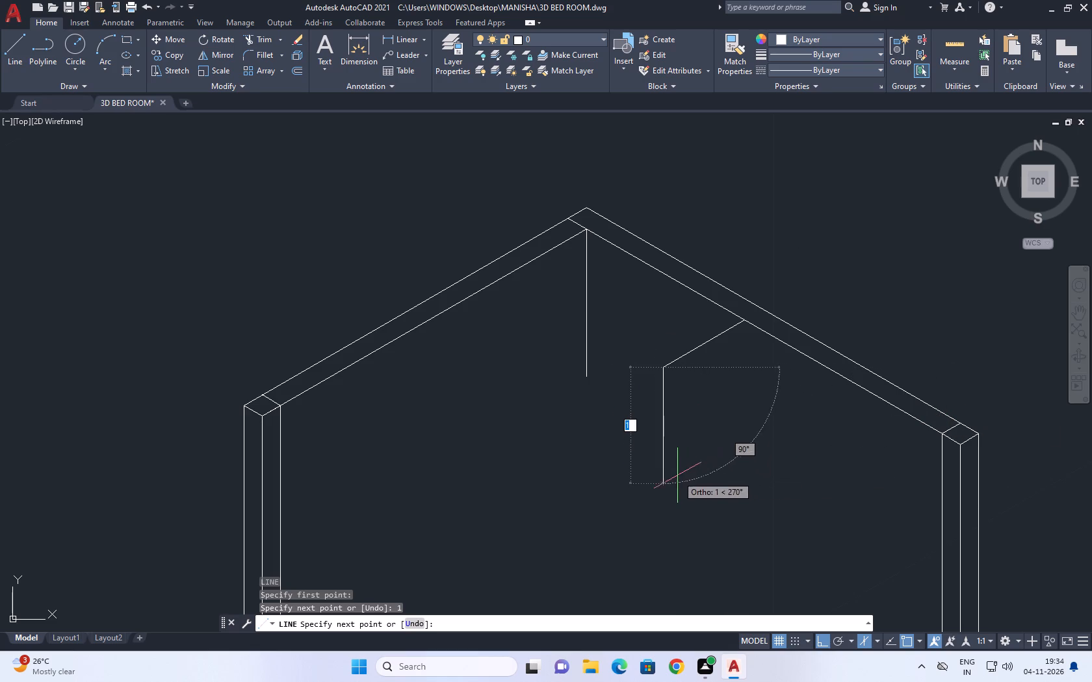
middle_click_drag(684, 483, 677, 440)
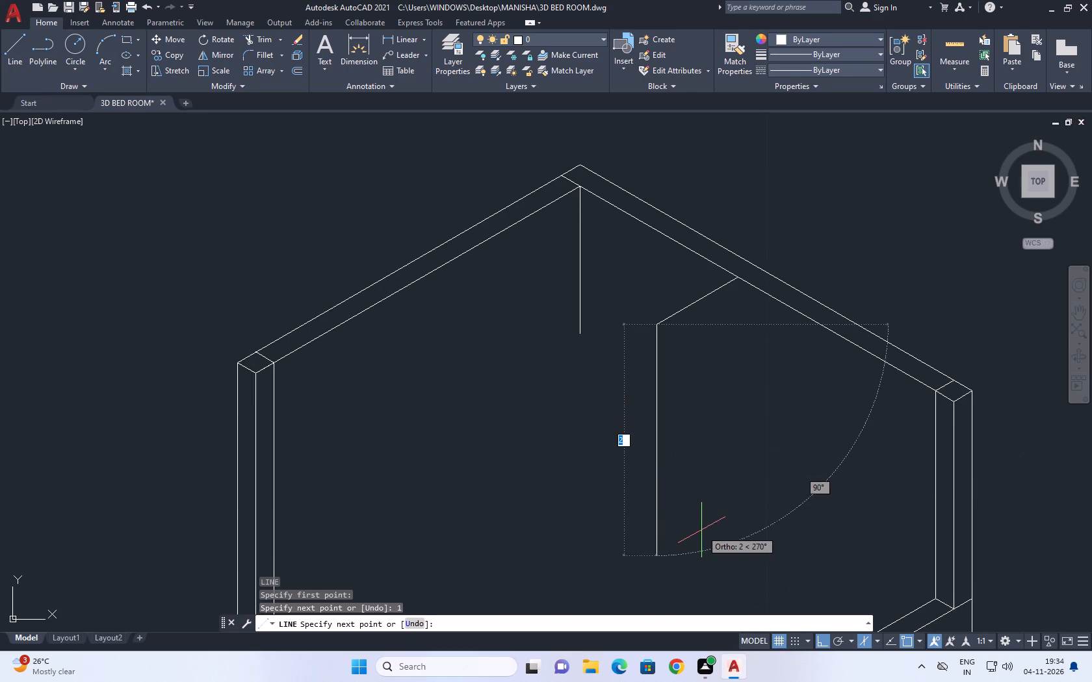
type("2.80")
key("Return")
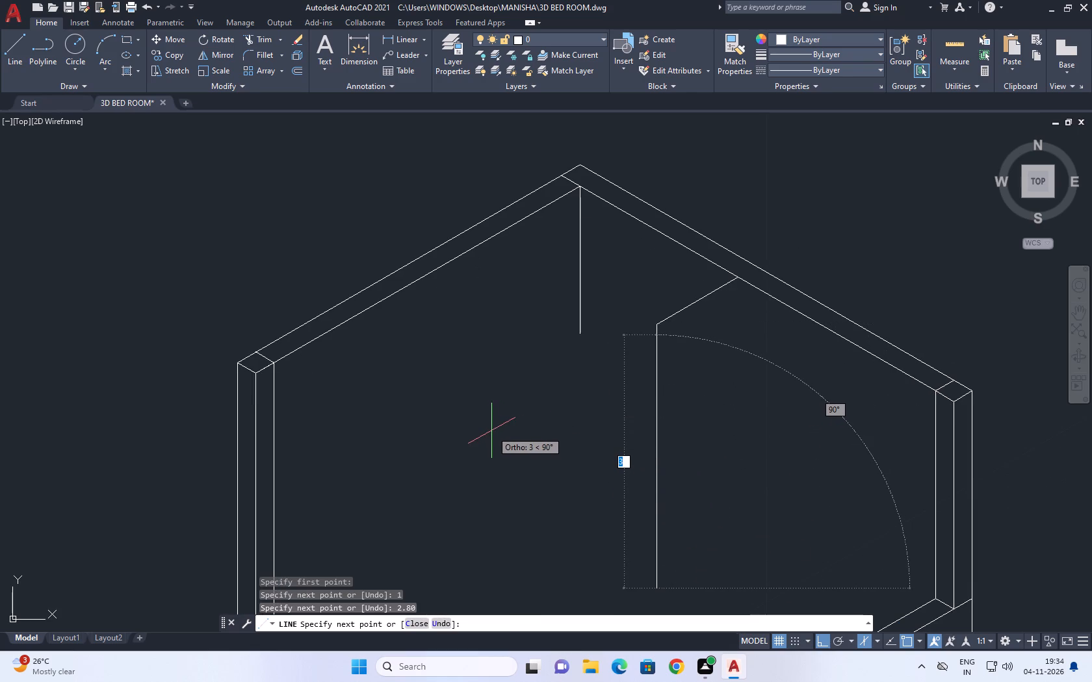
key("F5")
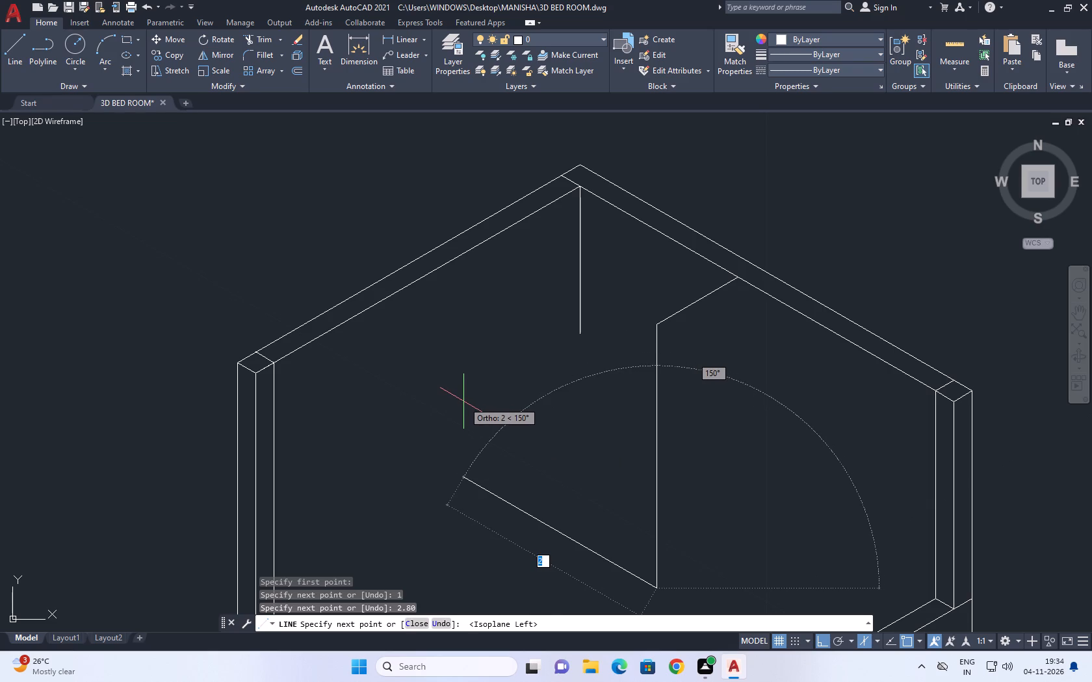
type("1.25")
key("Return")
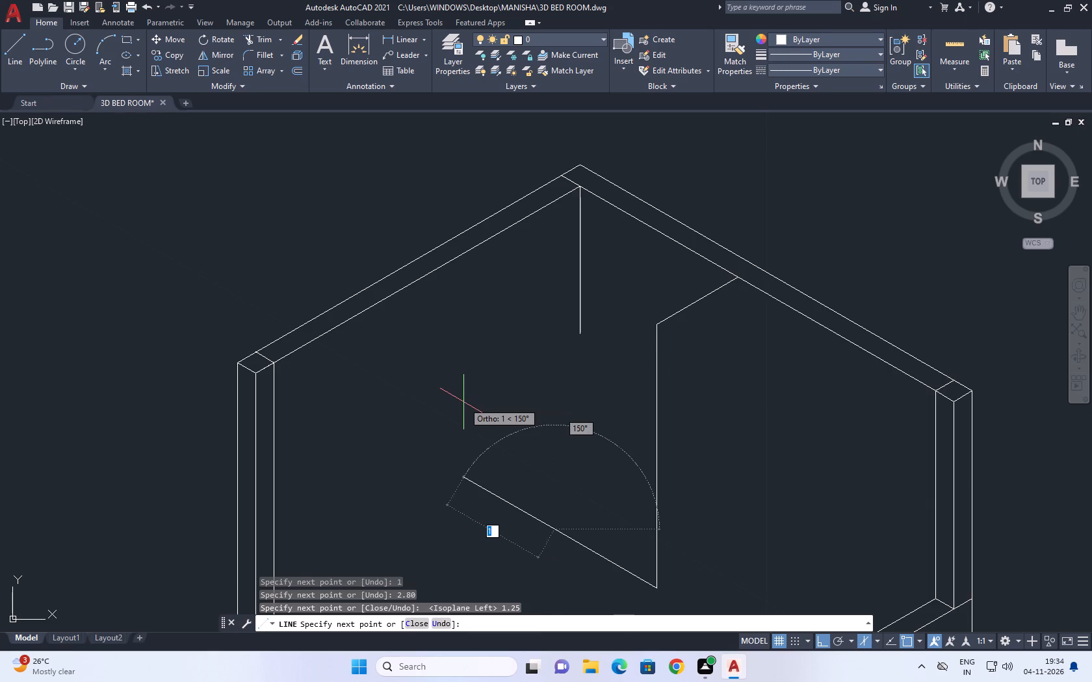
key("space")
Draw a freehand vertical line down from the inner upper left wall edge, ending lower than the new outline's free bottom end.
middle_click_drag(619, 353, 631, 314)
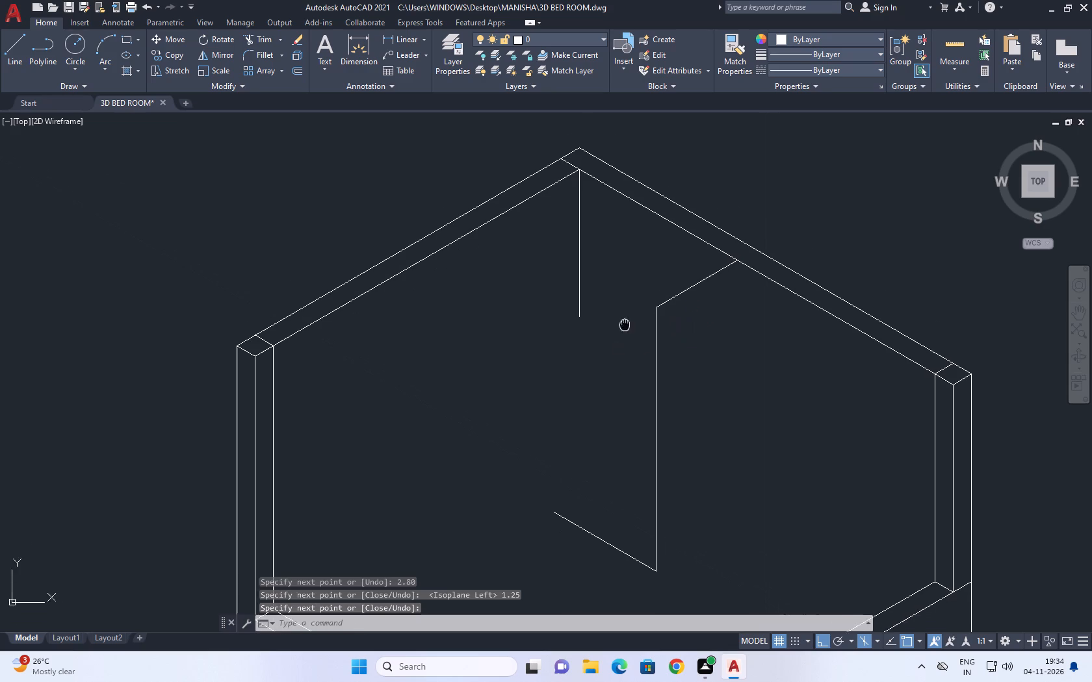
middle_click_drag(631, 314, 632, 312)
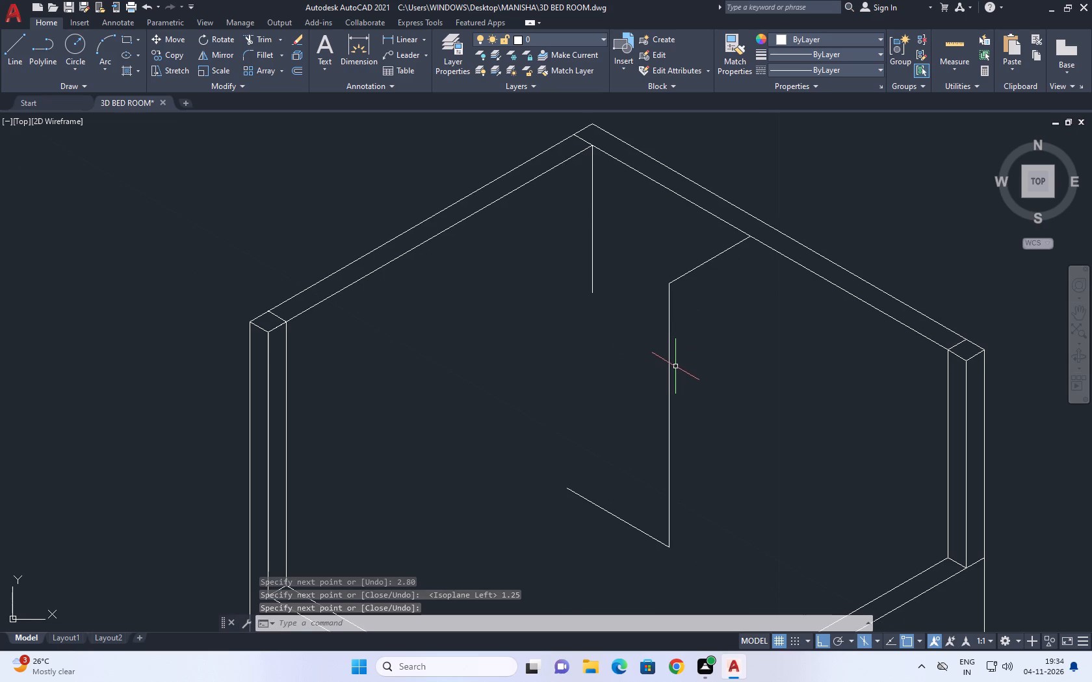
middle_click_drag(581, 352, 634, 406)
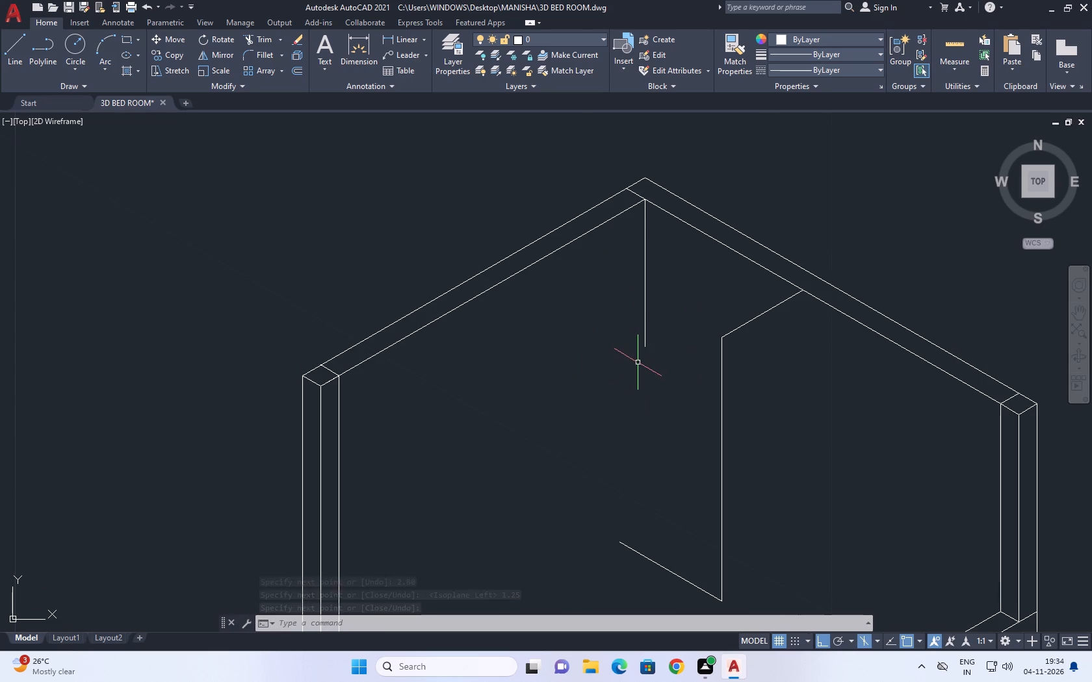
type("L")
key("space")
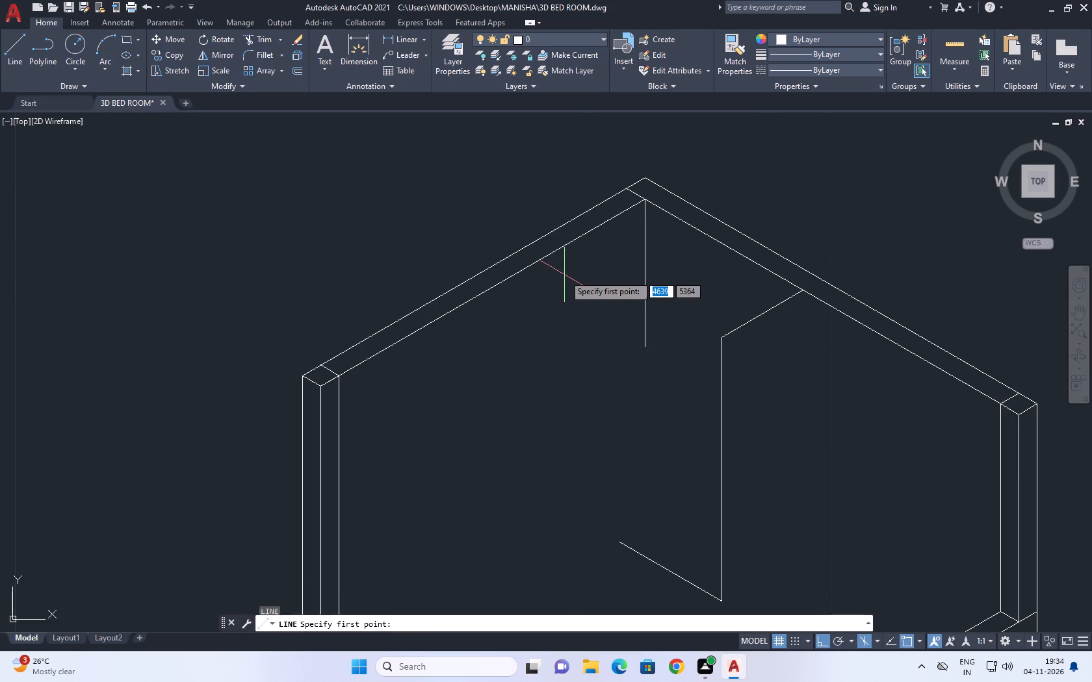
left_click(556, 257)
middle_click_drag(587, 548, 592, 475)
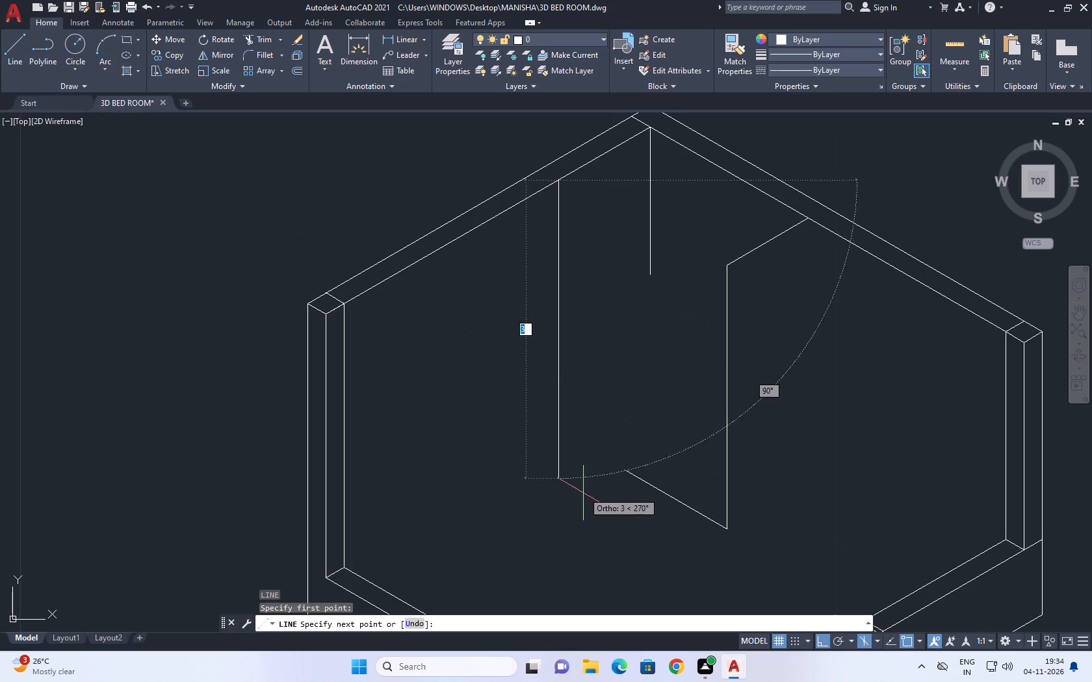
left_click(580, 530)
key("space")
Extend the outline's slanted bottom line up-left to the vertical line dropped from the upper left wall edge.
type("EX")
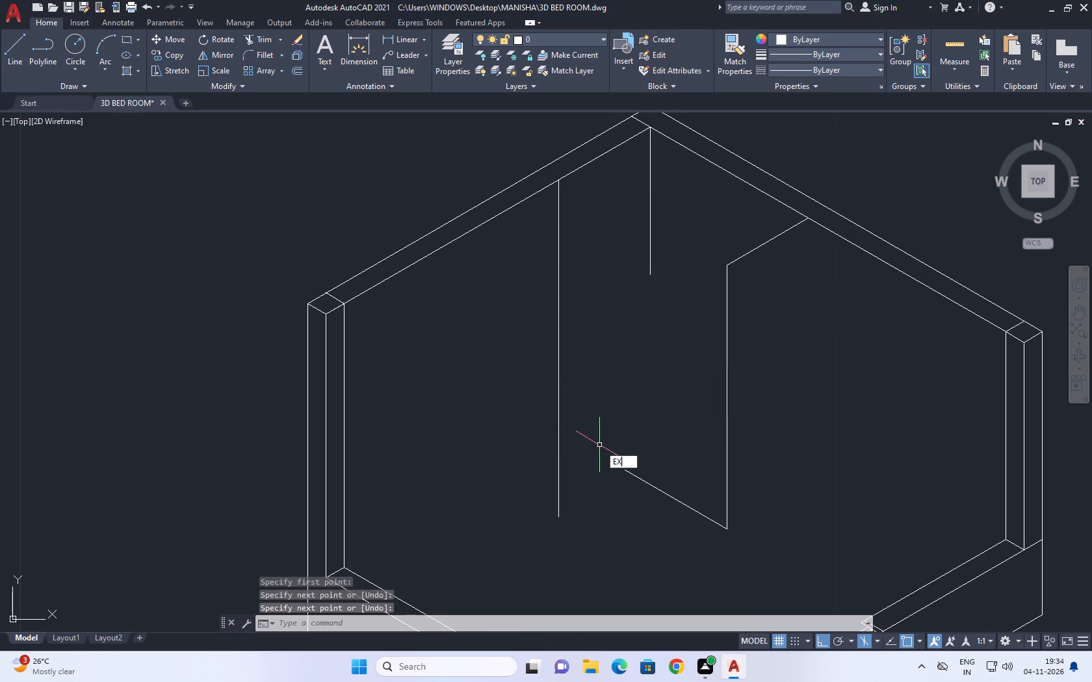
key("space")
left_click(687, 457)
left_click(643, 514)
key("space")
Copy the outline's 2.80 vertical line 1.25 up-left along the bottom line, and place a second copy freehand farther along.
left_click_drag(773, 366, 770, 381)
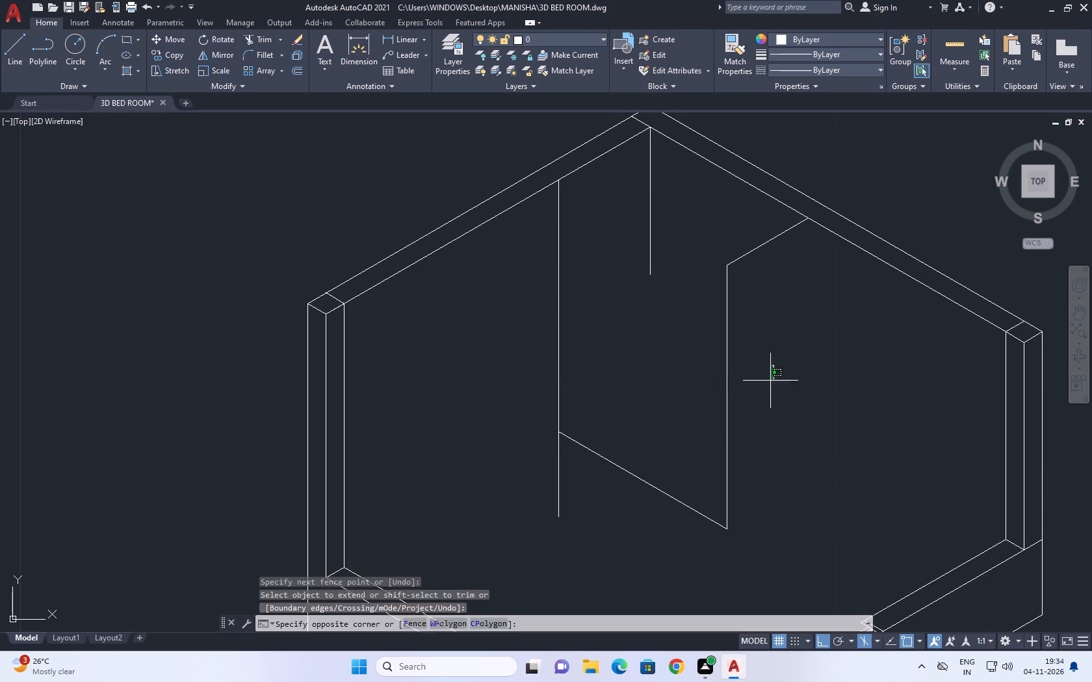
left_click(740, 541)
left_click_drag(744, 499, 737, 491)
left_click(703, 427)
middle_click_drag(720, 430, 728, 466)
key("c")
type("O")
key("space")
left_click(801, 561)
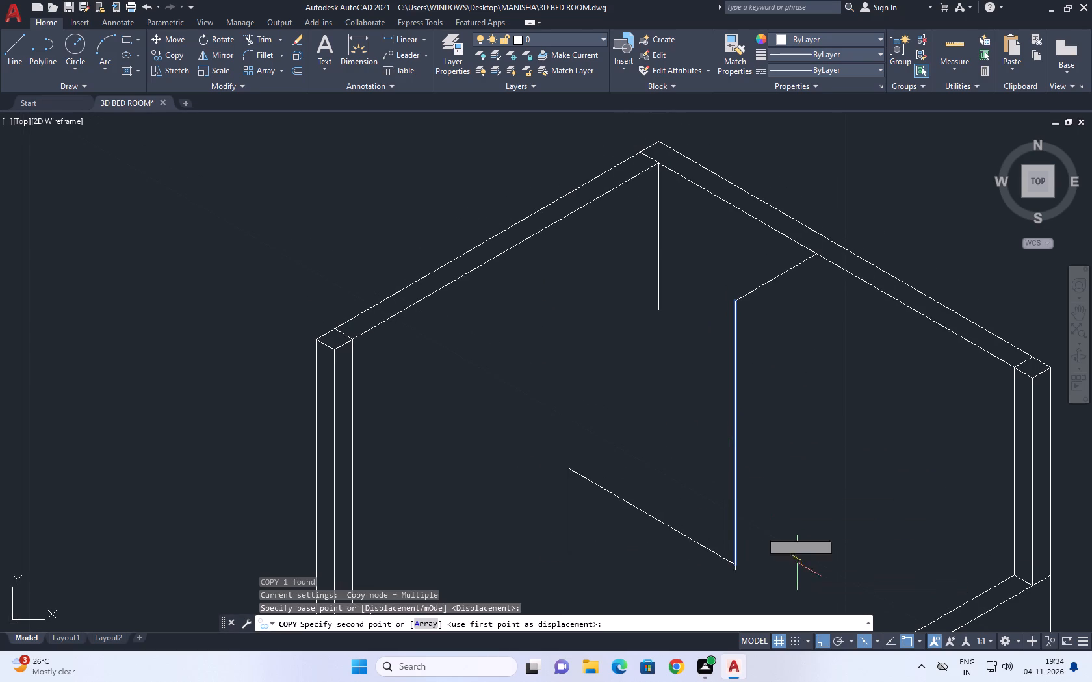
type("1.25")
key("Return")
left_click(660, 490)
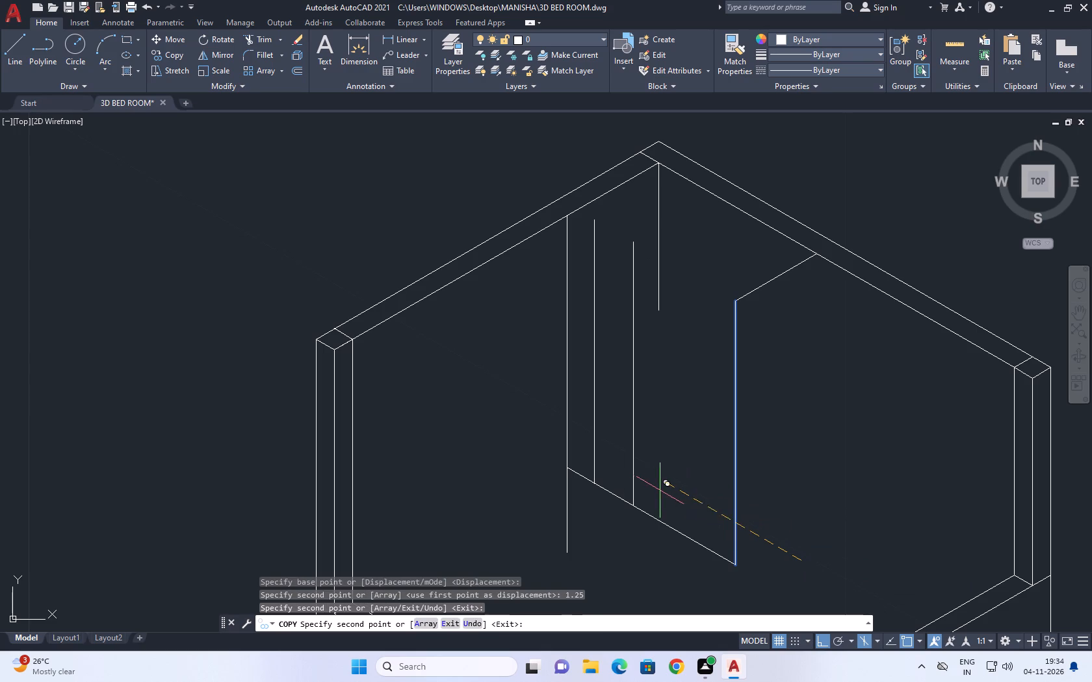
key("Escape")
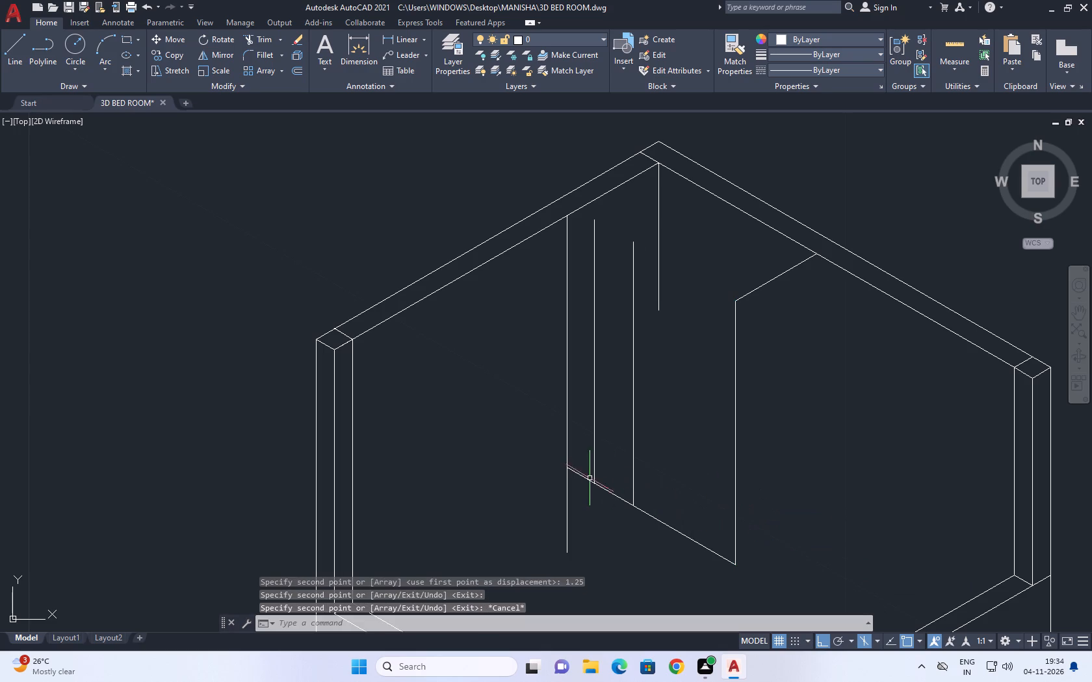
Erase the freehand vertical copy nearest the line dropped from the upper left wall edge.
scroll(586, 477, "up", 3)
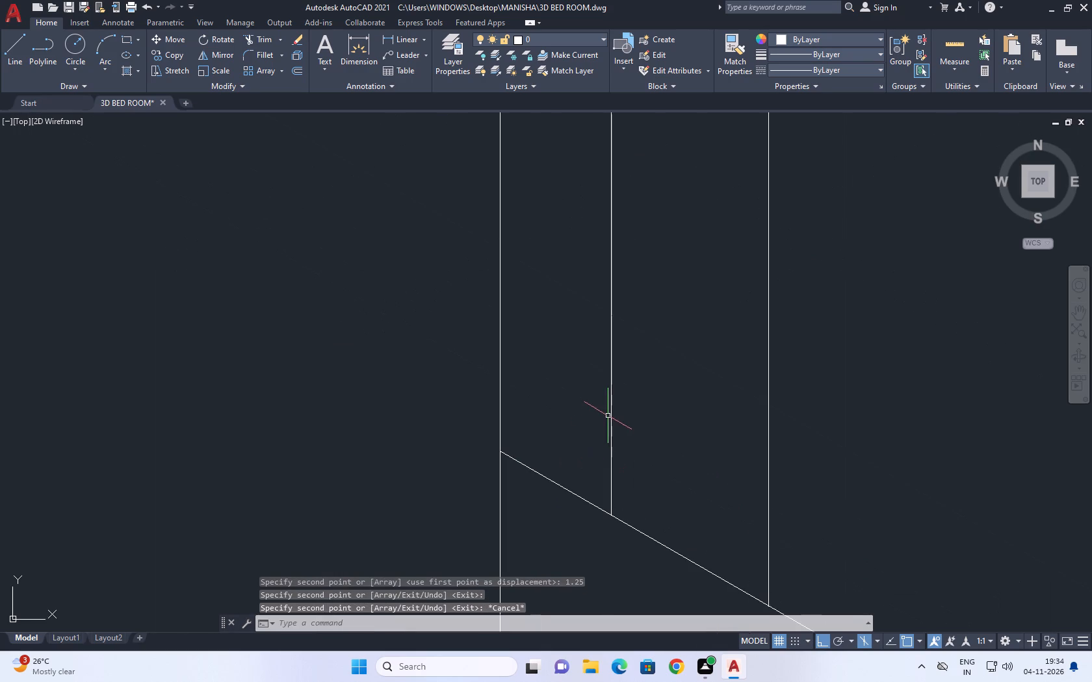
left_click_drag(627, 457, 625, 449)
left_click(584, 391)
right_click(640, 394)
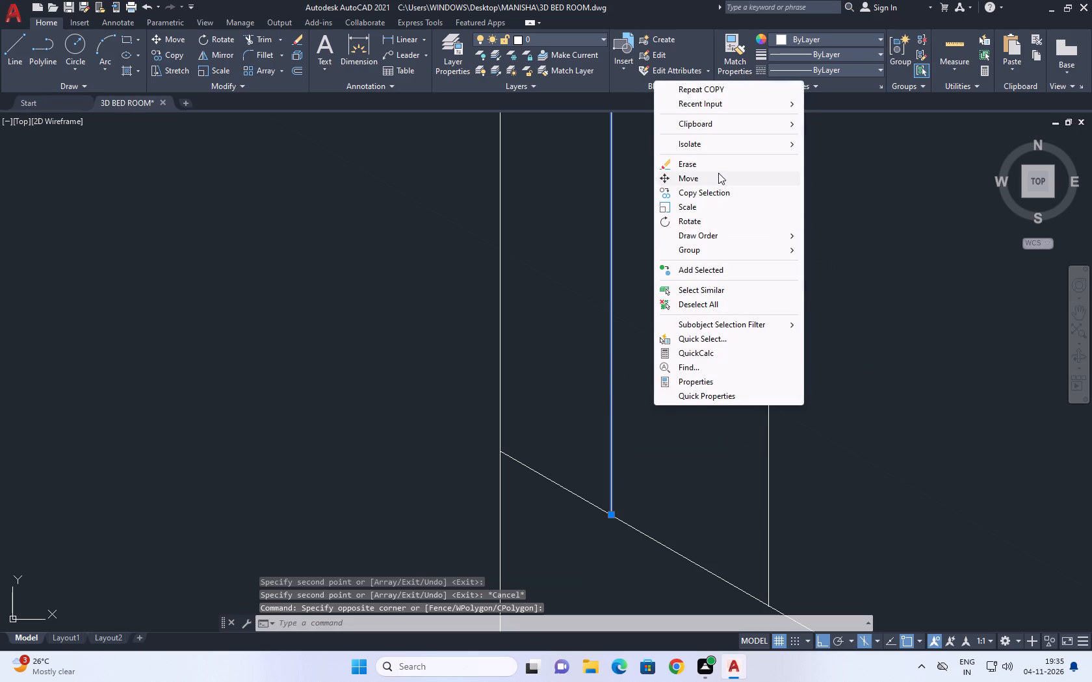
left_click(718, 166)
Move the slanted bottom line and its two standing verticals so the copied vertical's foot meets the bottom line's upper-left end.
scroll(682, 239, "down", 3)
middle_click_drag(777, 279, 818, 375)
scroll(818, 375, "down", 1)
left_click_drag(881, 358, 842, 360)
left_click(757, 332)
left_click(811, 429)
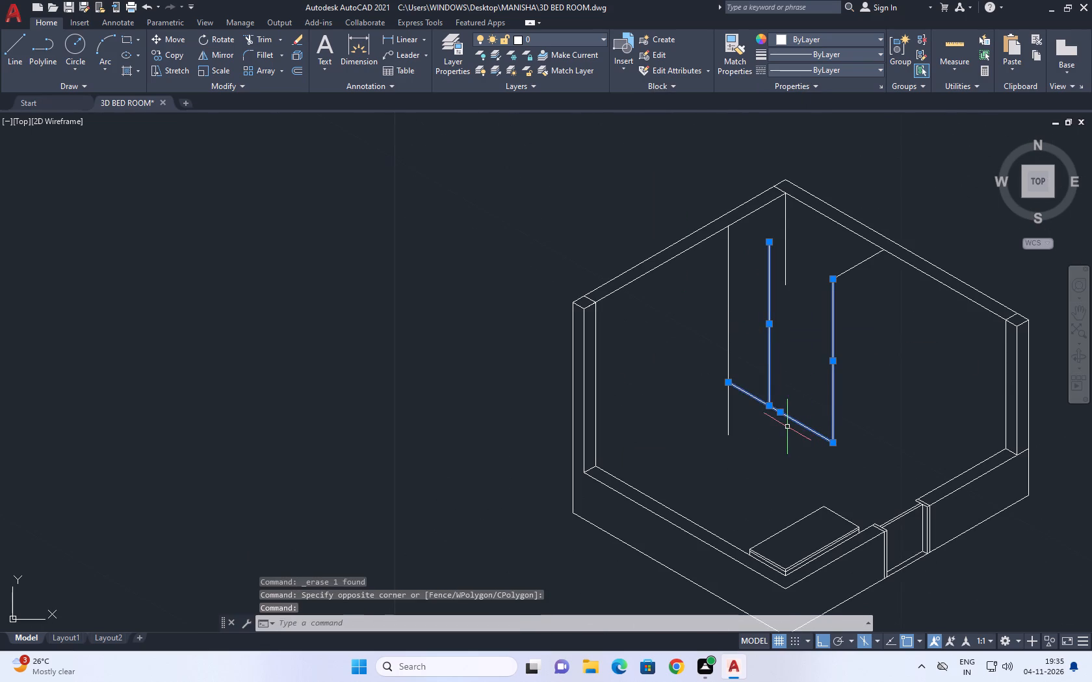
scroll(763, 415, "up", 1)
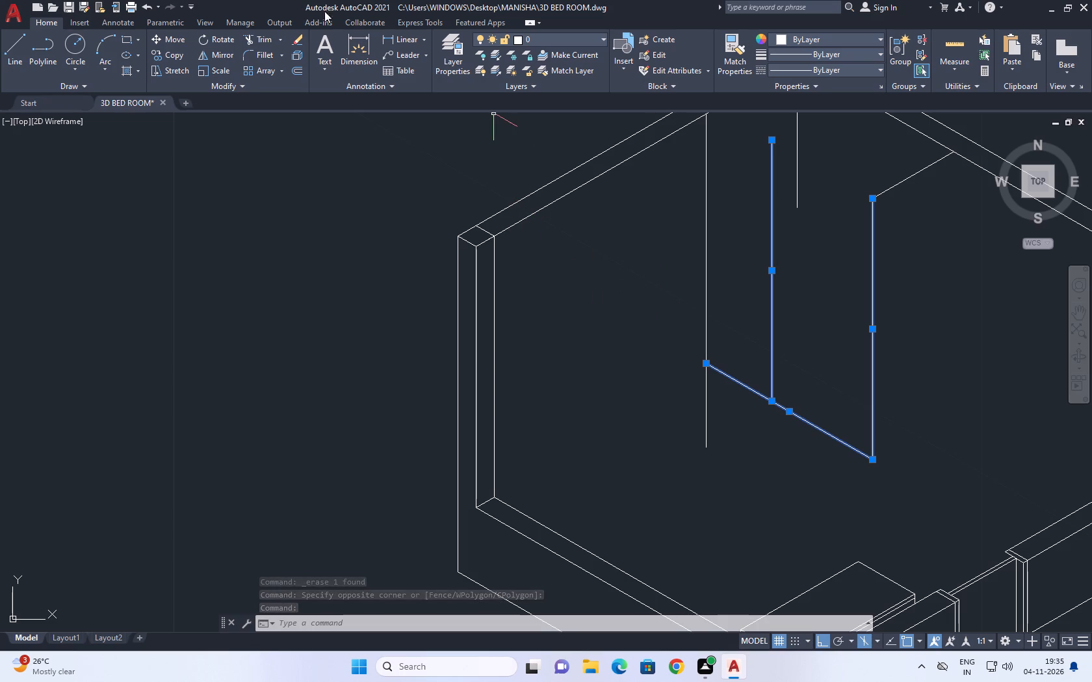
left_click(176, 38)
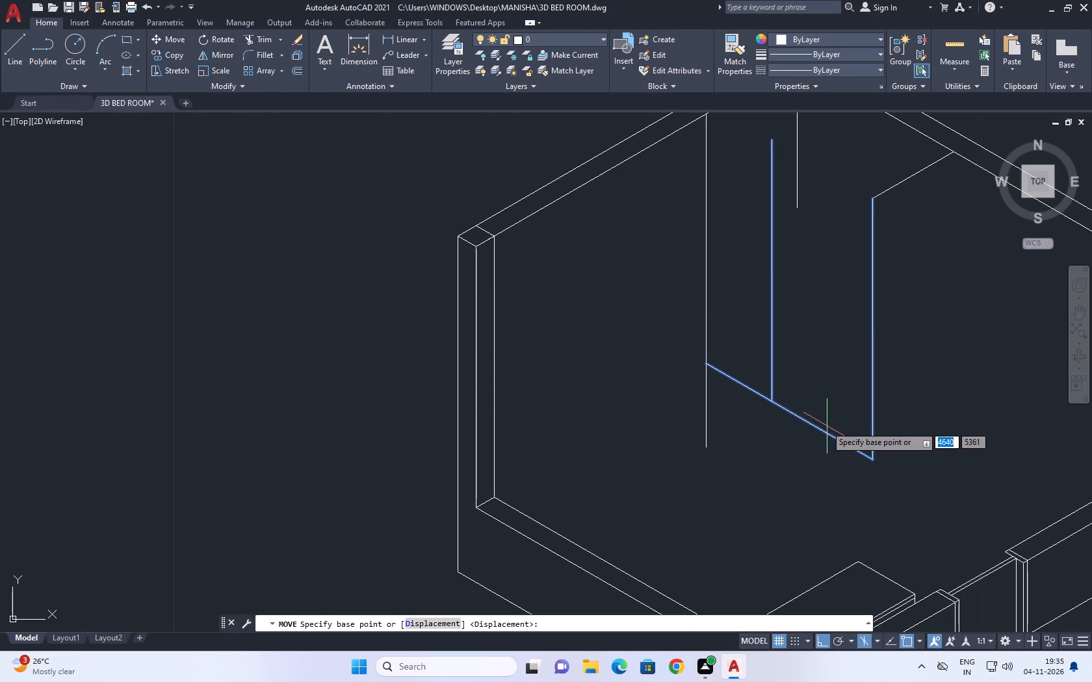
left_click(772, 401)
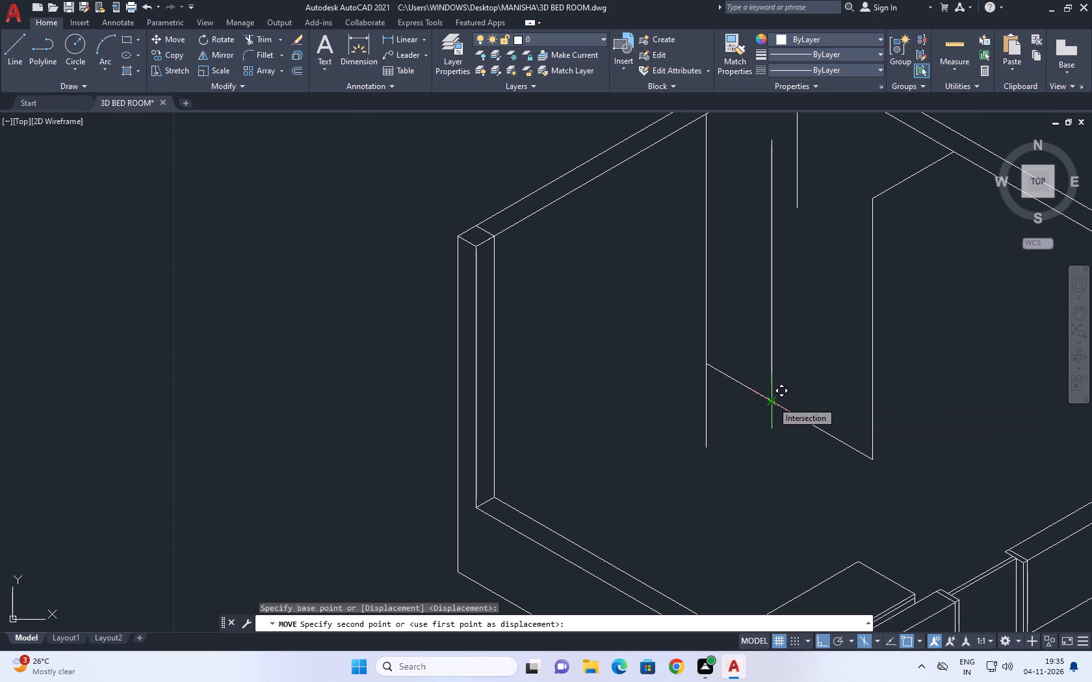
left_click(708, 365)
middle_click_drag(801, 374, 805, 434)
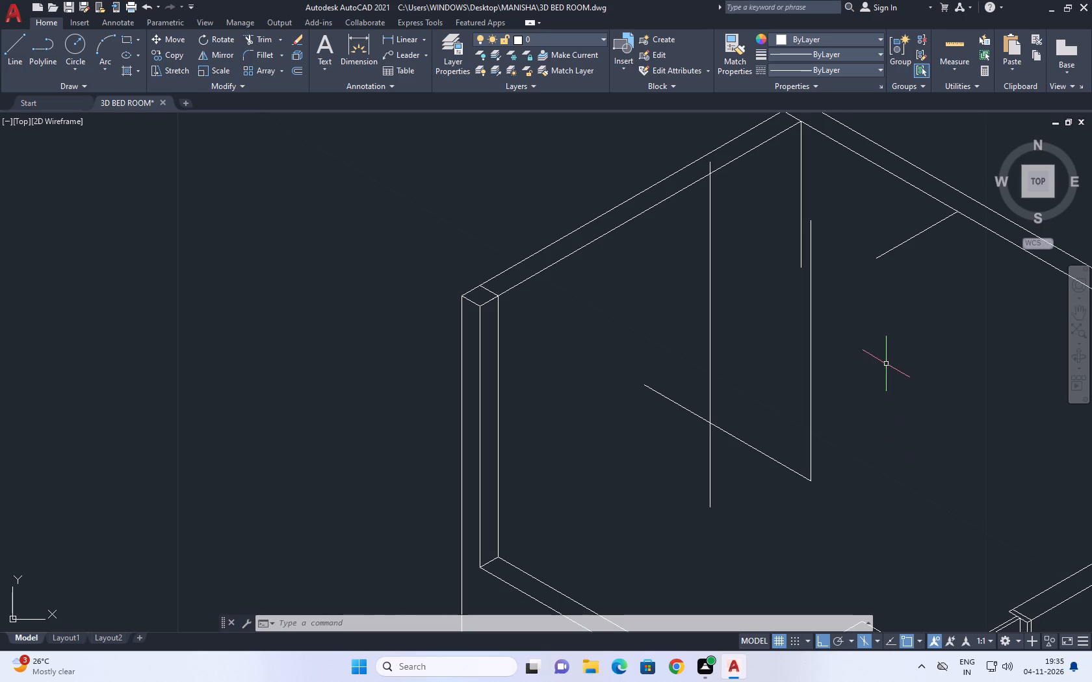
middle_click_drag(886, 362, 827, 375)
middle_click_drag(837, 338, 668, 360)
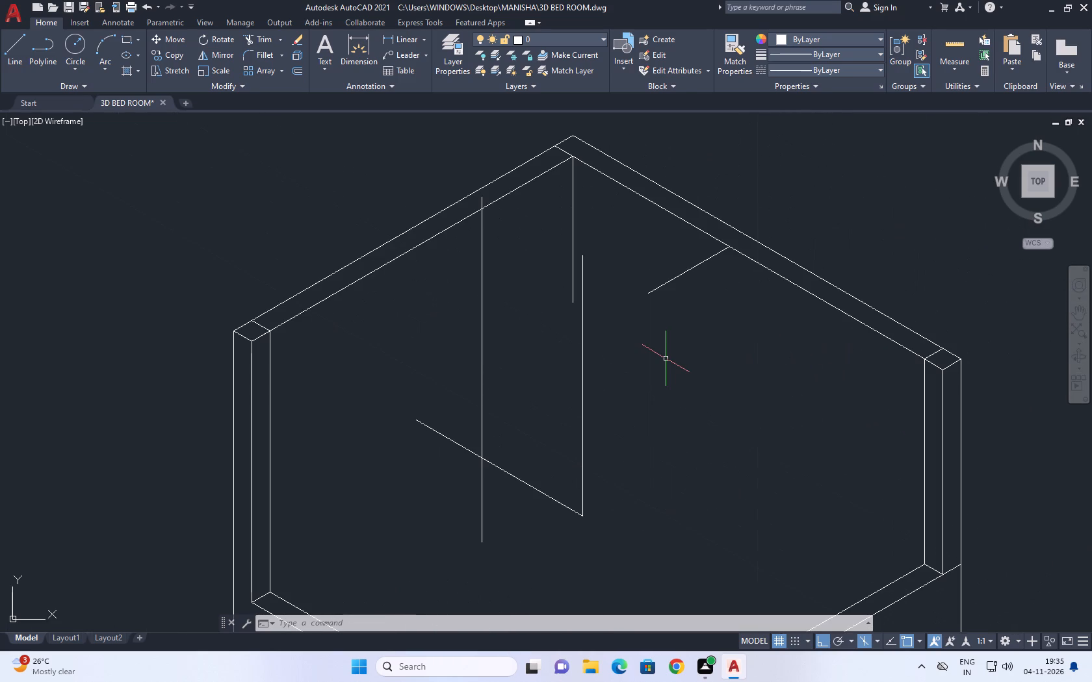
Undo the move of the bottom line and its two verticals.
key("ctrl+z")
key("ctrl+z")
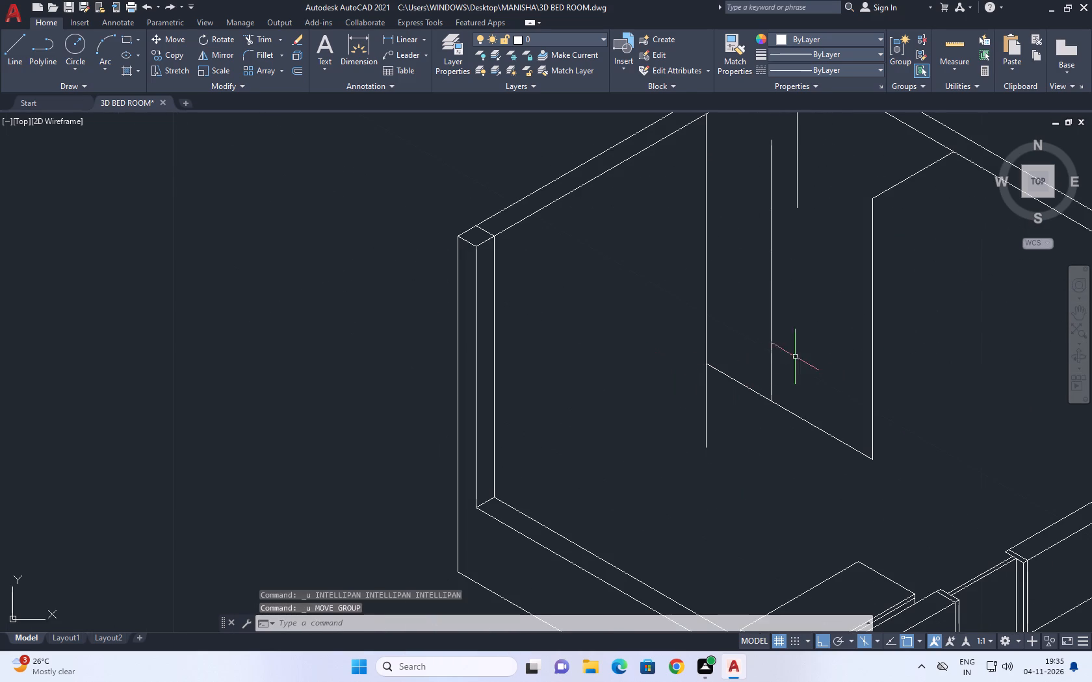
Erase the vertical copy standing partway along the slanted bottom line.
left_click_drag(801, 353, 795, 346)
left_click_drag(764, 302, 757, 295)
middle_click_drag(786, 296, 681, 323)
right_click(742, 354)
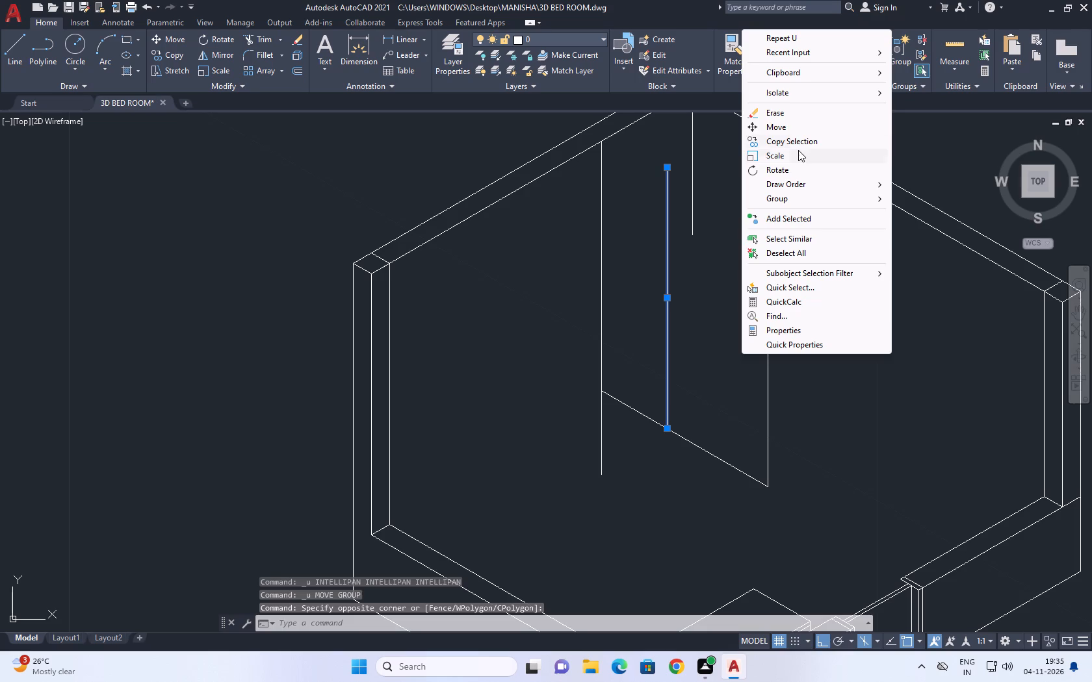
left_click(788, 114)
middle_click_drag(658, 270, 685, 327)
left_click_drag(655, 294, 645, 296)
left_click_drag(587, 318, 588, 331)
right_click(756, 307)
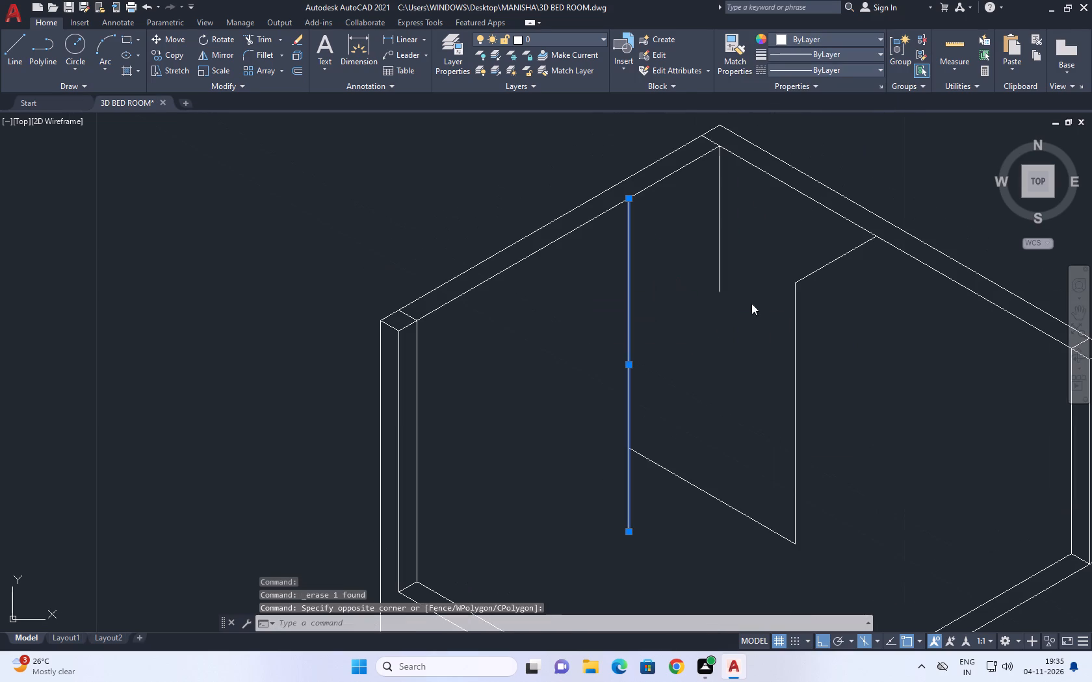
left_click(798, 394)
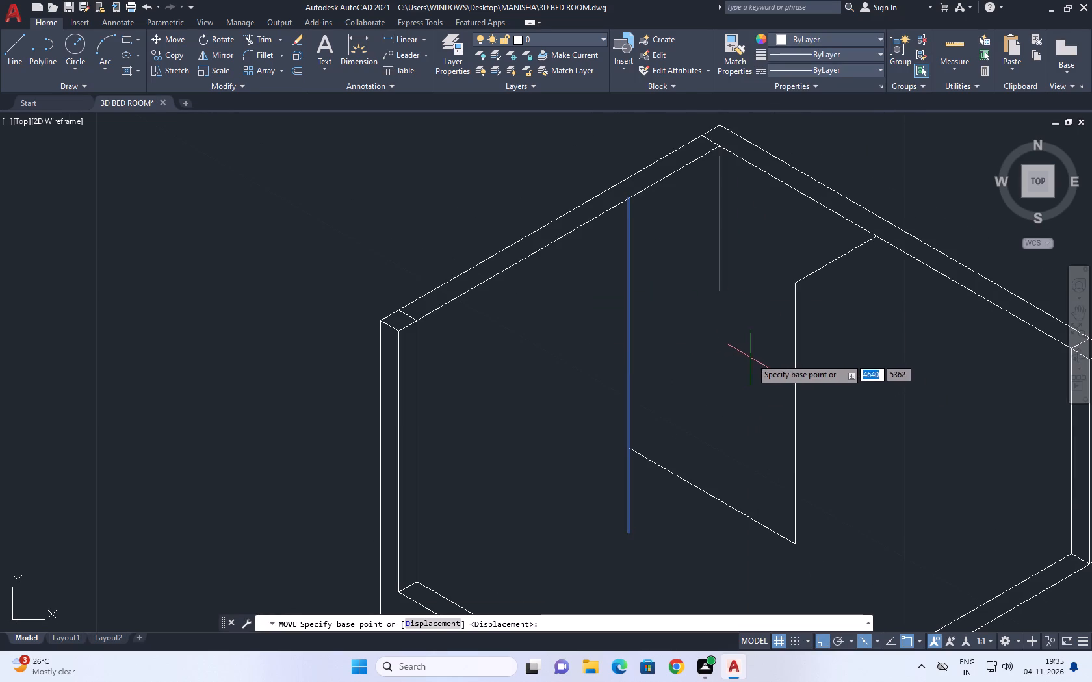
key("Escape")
Erase the vertical line running down from the inner upper left wall edge.
left_click_drag(673, 355, 631, 344)
left_click(561, 331)
right_click(660, 345)
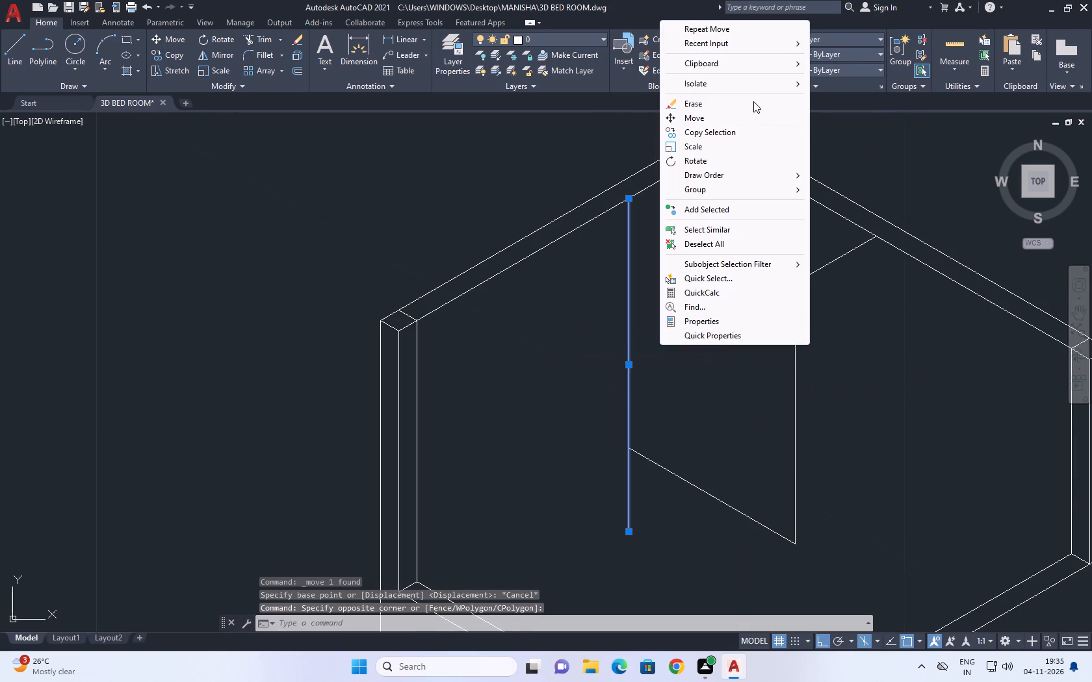
left_click(715, 105)
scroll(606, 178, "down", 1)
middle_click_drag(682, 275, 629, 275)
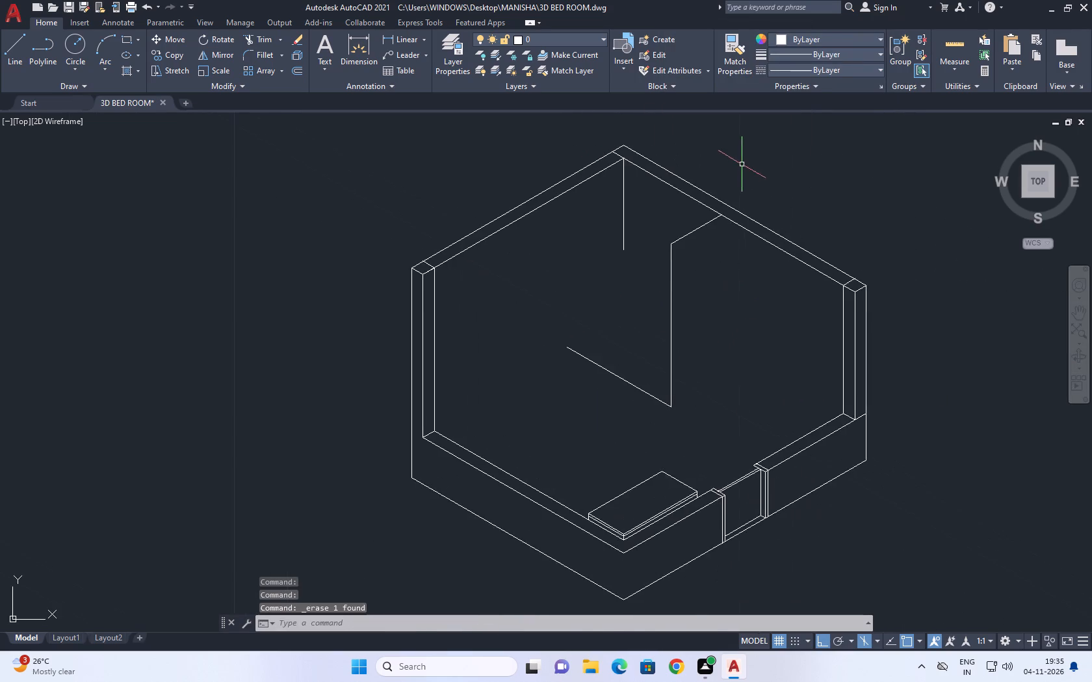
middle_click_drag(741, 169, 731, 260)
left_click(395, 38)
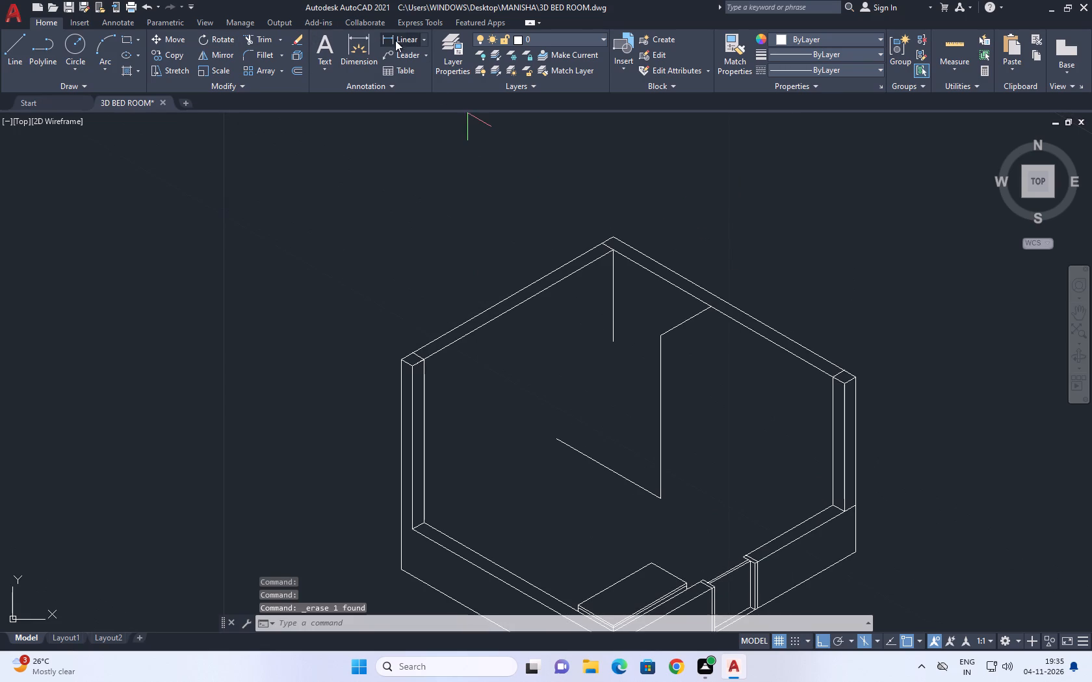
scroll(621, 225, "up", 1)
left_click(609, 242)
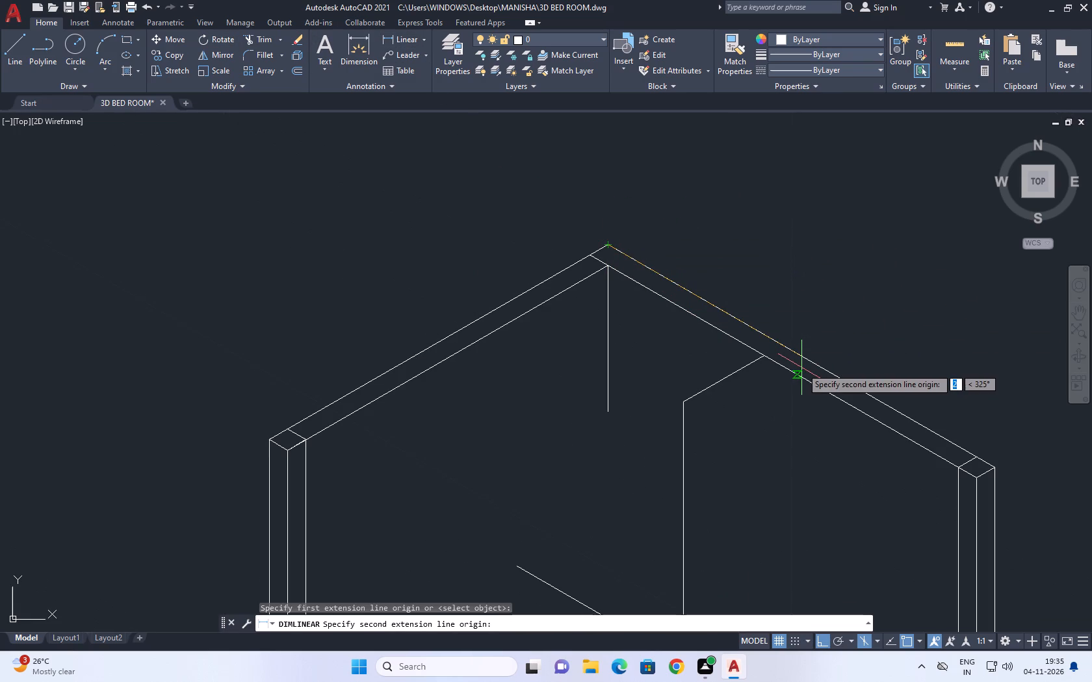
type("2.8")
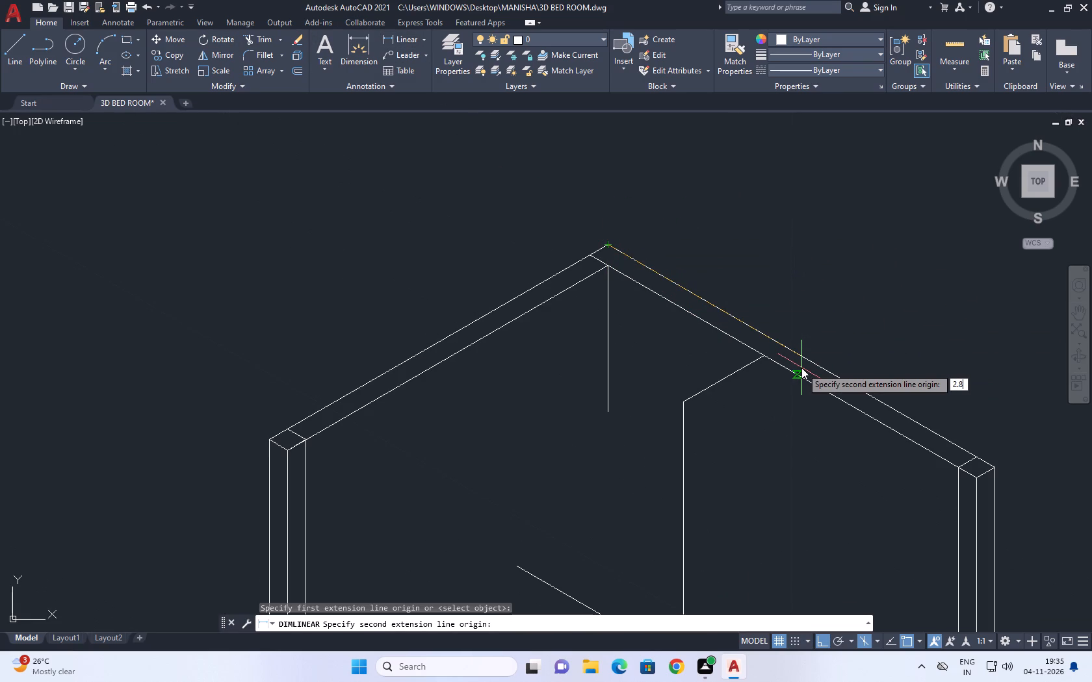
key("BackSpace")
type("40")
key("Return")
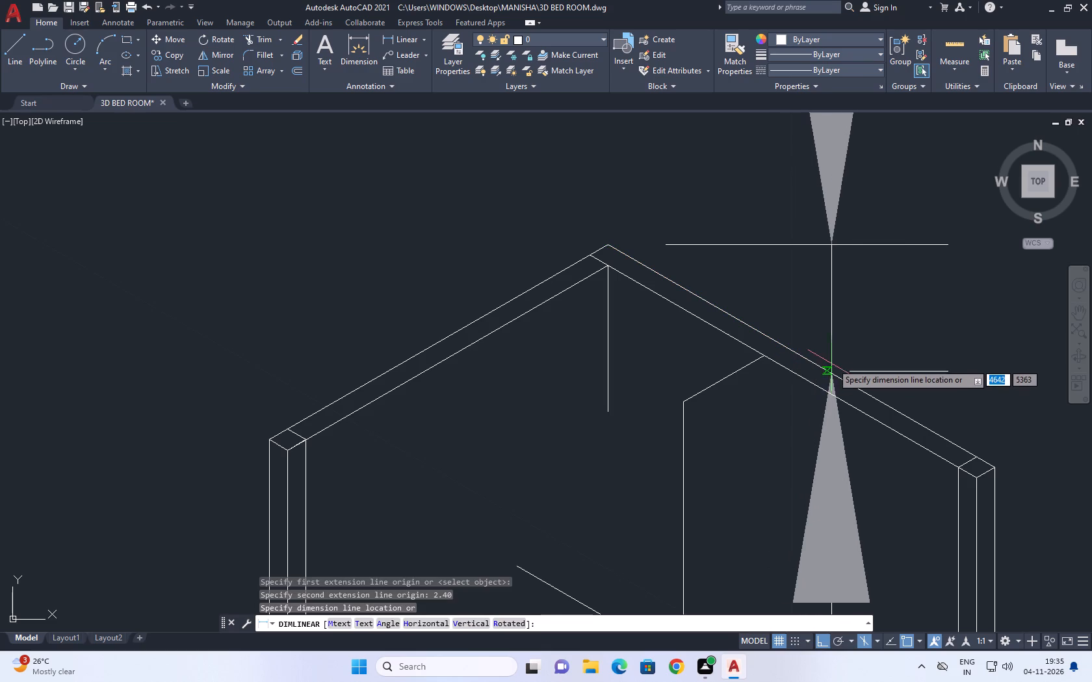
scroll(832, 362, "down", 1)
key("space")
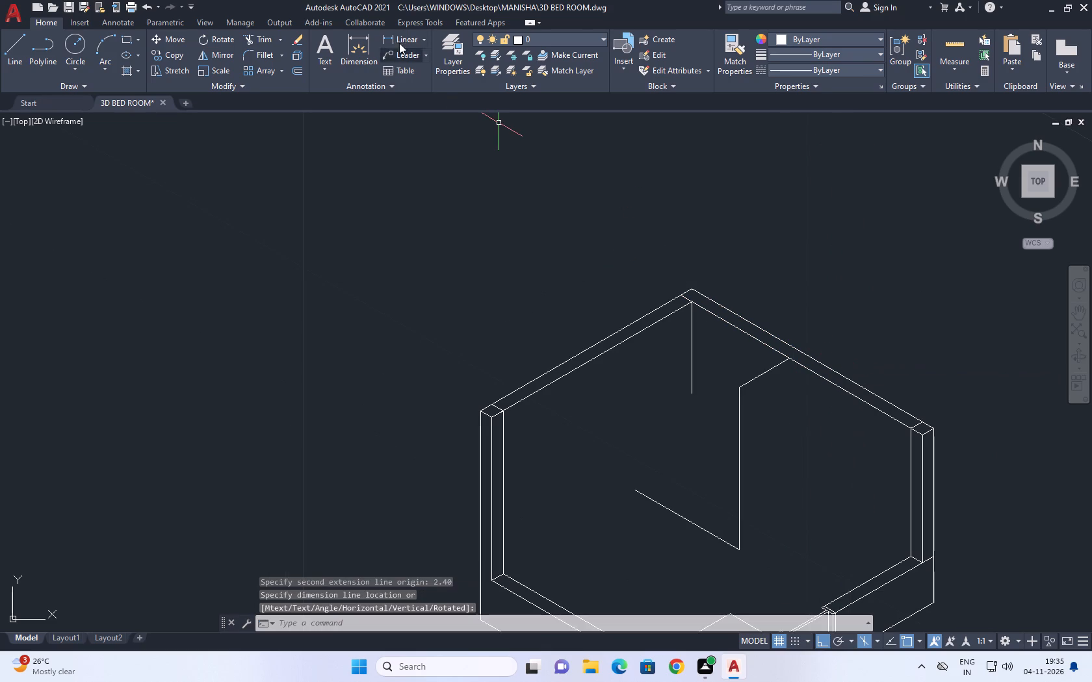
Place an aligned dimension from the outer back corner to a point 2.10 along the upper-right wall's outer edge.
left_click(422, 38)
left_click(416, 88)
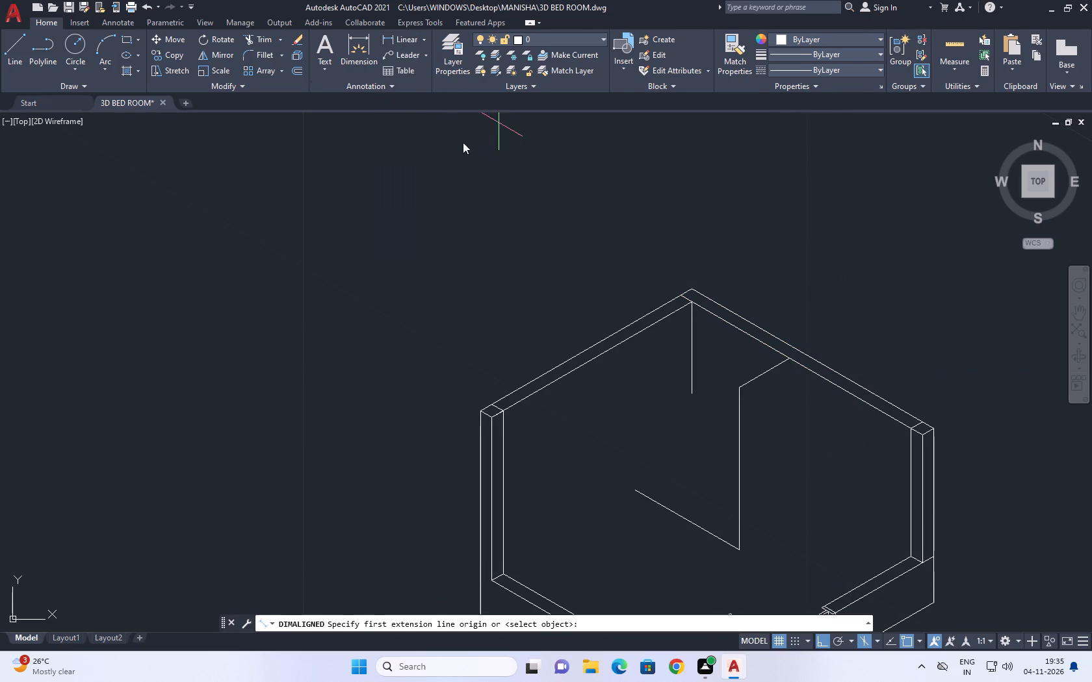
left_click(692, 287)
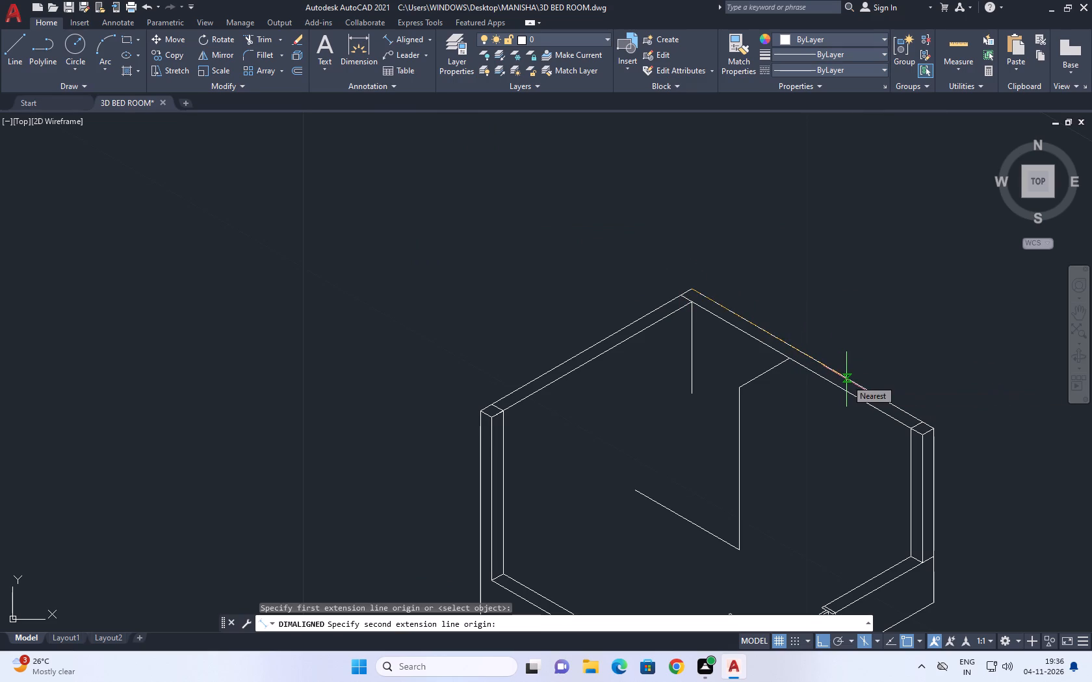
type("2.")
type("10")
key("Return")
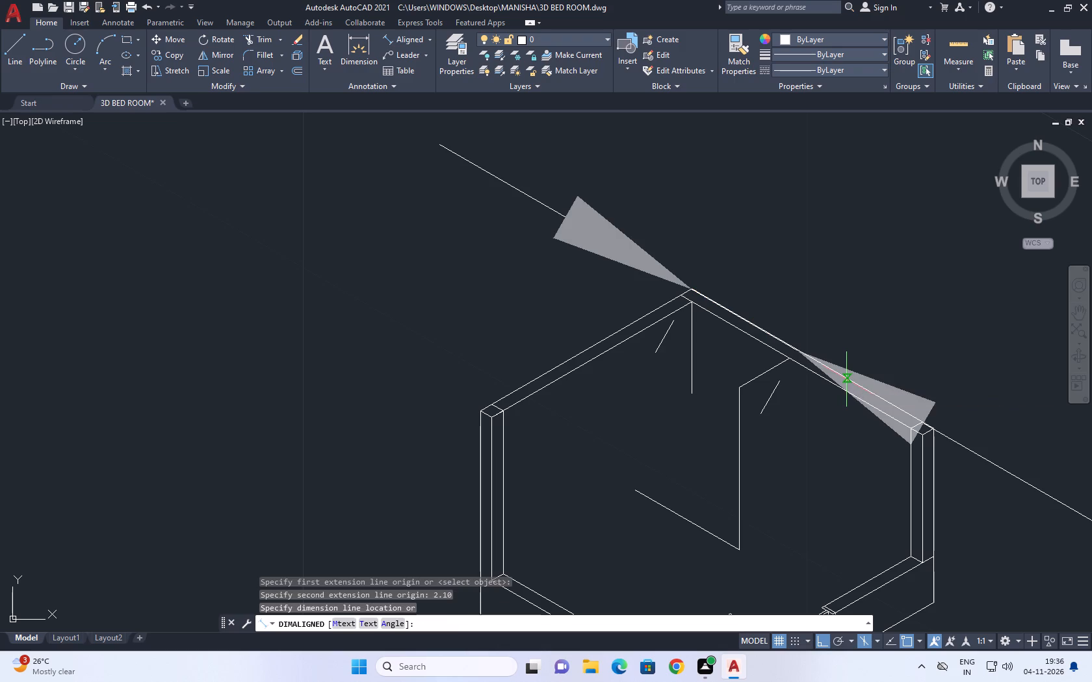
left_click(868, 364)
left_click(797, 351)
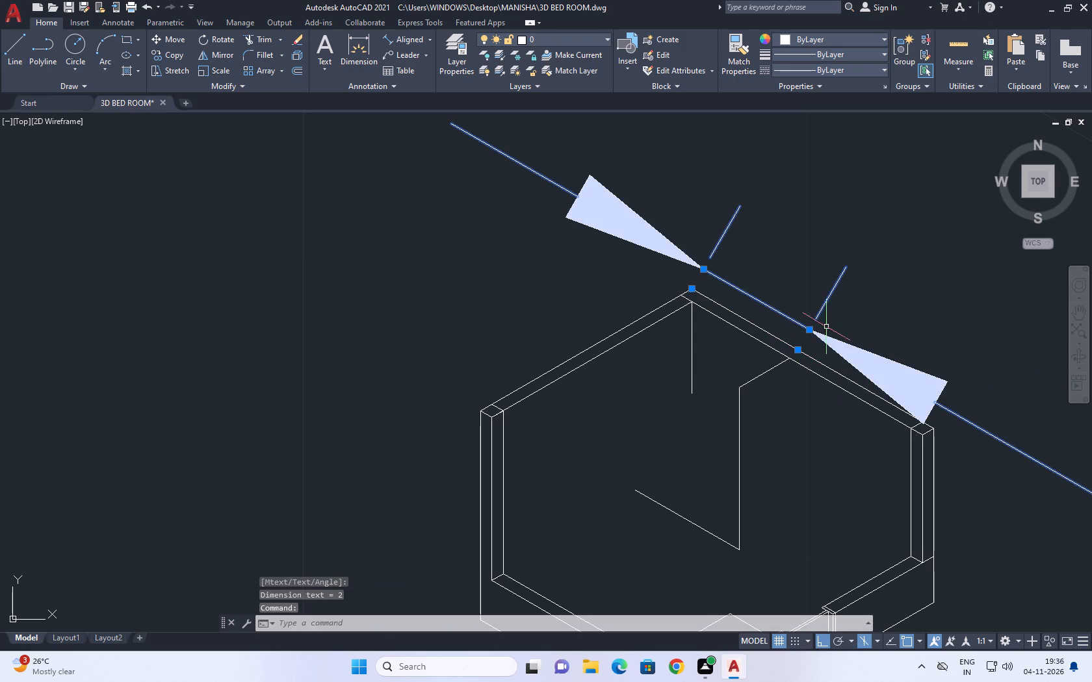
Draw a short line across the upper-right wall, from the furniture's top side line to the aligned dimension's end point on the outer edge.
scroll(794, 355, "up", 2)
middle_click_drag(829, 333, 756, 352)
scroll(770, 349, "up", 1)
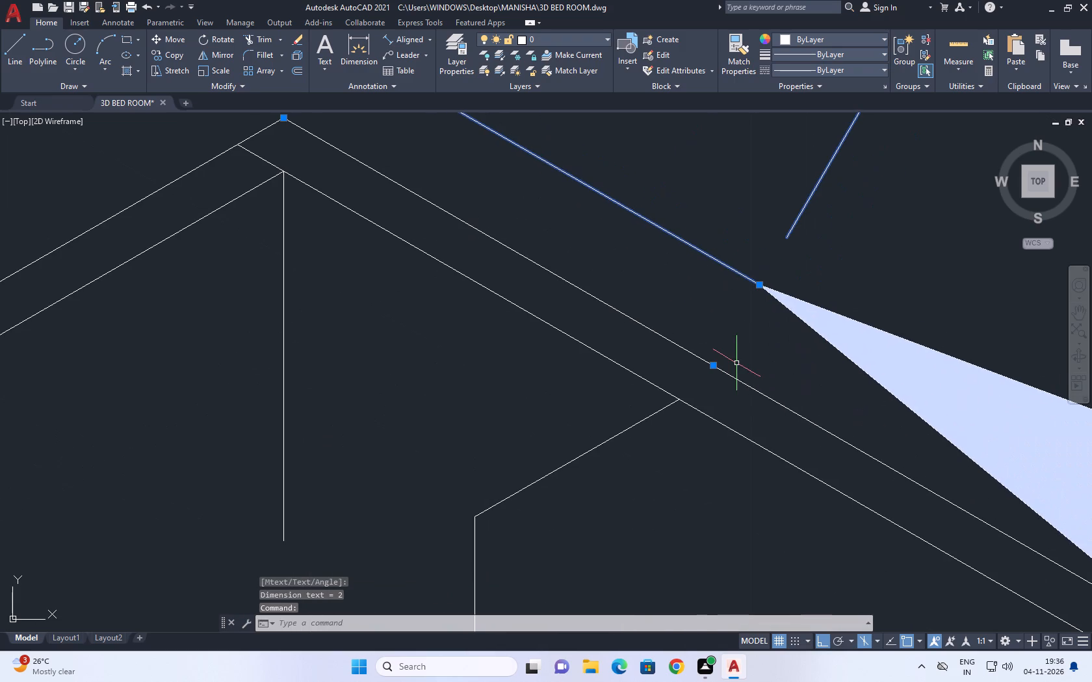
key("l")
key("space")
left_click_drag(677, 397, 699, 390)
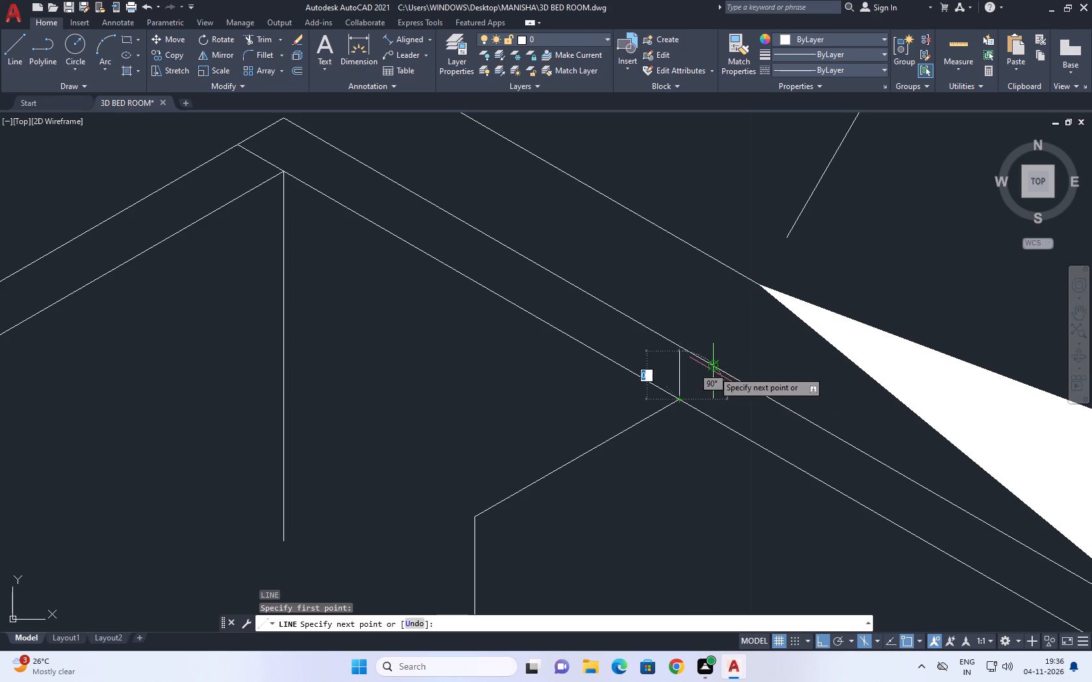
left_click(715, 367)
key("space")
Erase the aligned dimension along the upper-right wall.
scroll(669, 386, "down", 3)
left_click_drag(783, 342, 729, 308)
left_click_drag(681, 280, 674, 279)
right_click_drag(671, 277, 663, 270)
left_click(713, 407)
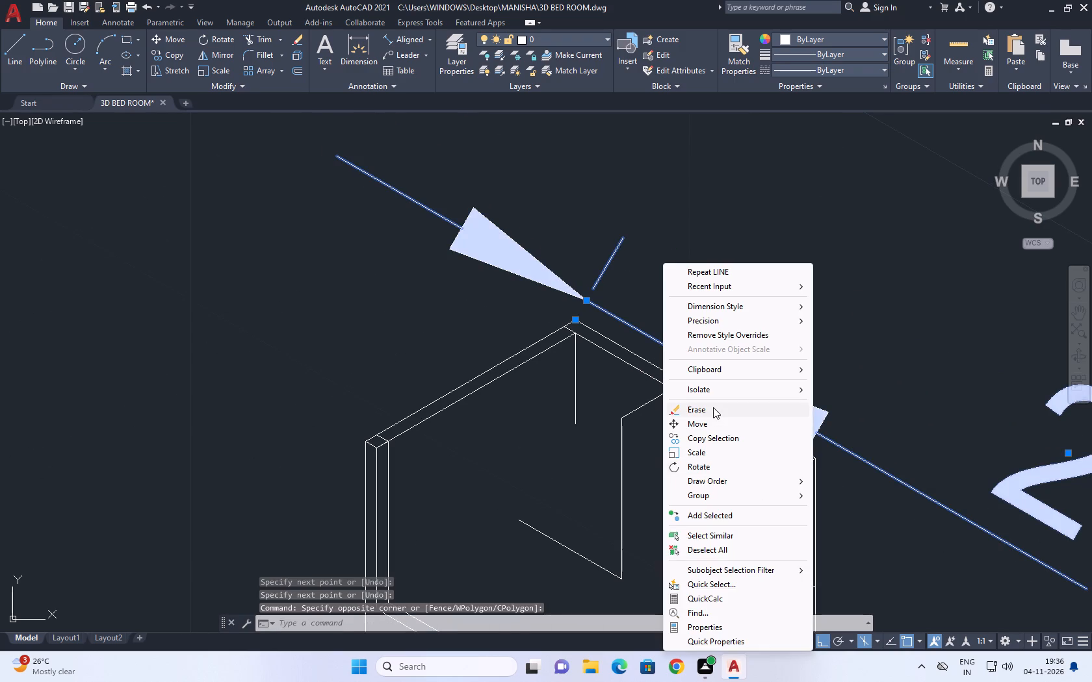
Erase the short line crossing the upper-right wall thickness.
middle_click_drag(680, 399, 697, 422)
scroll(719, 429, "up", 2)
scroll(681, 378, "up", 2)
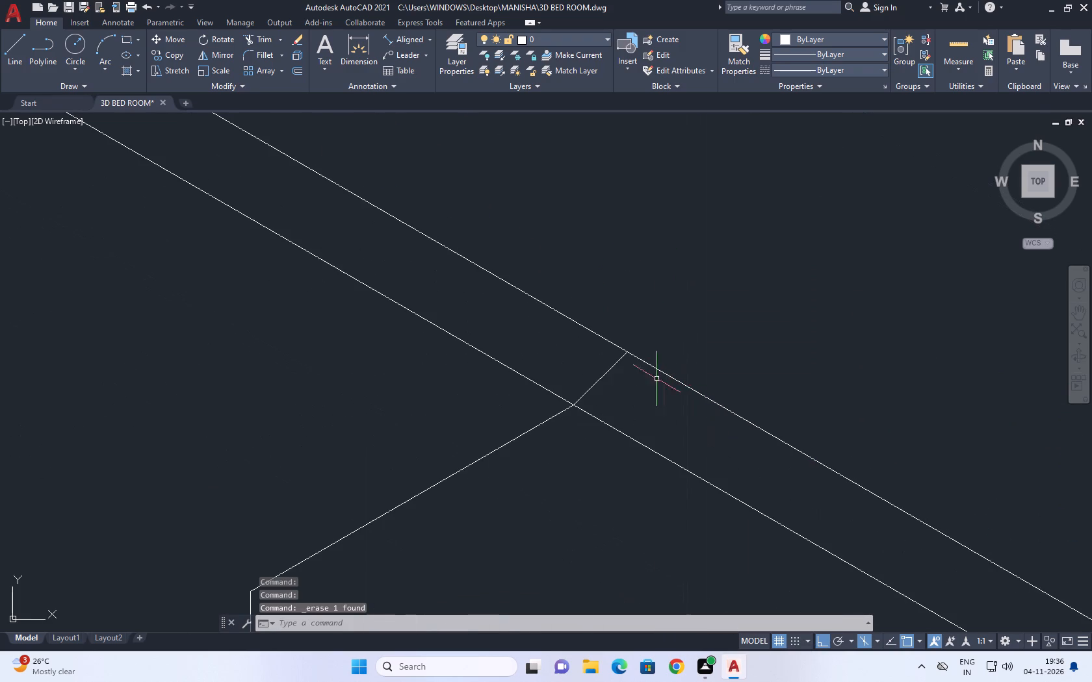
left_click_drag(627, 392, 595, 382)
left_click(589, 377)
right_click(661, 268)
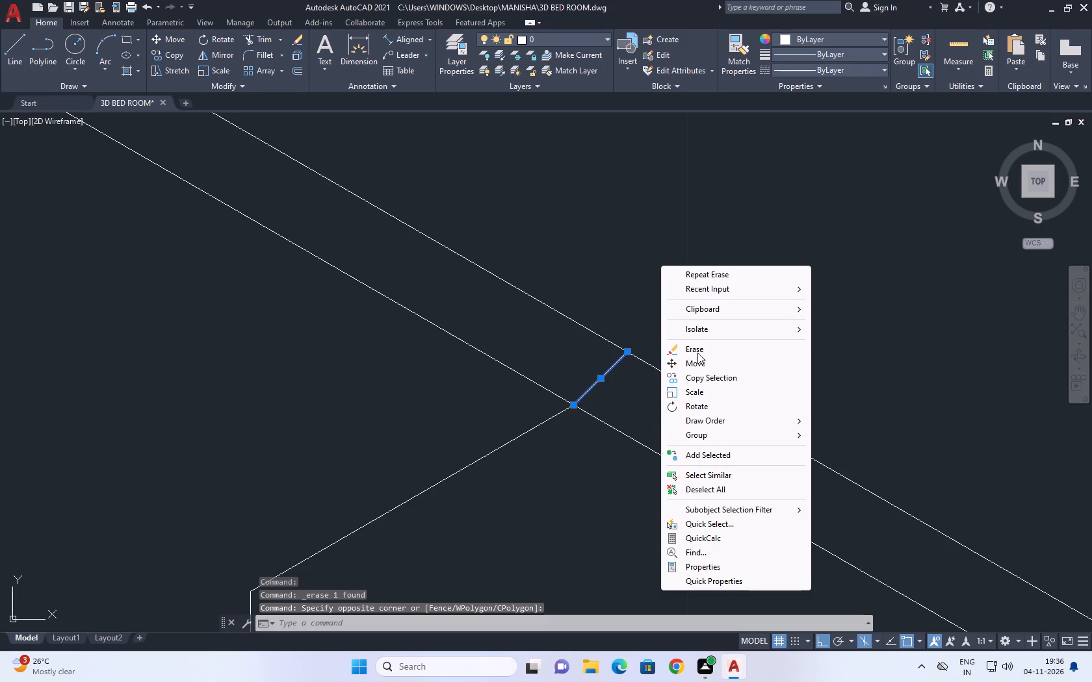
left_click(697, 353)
Draw a line about 2 units long at 150° from the furniture vertical's top end, crossing the upper-left wall.
scroll(699, 346, "down", 4)
middle_click_drag(680, 423, 686, 340)
middle_click_drag(508, 303, 519, 321)
middle_click_drag(534, 282, 554, 319)
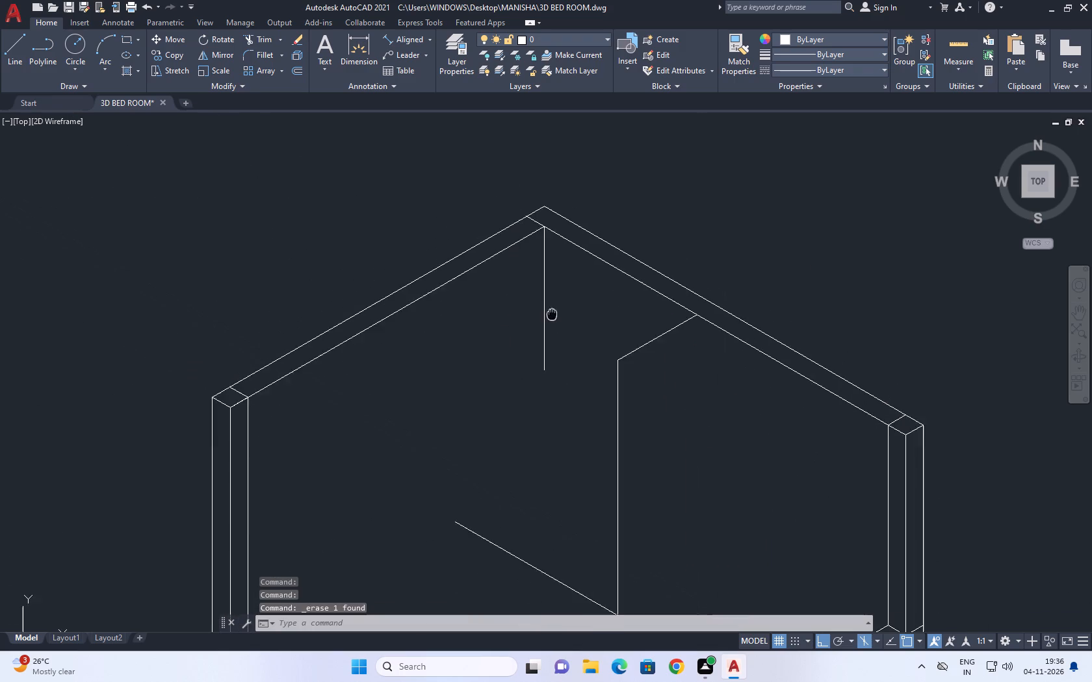
middle_click_drag(554, 319, 590, 373)
key("l")
key("space")
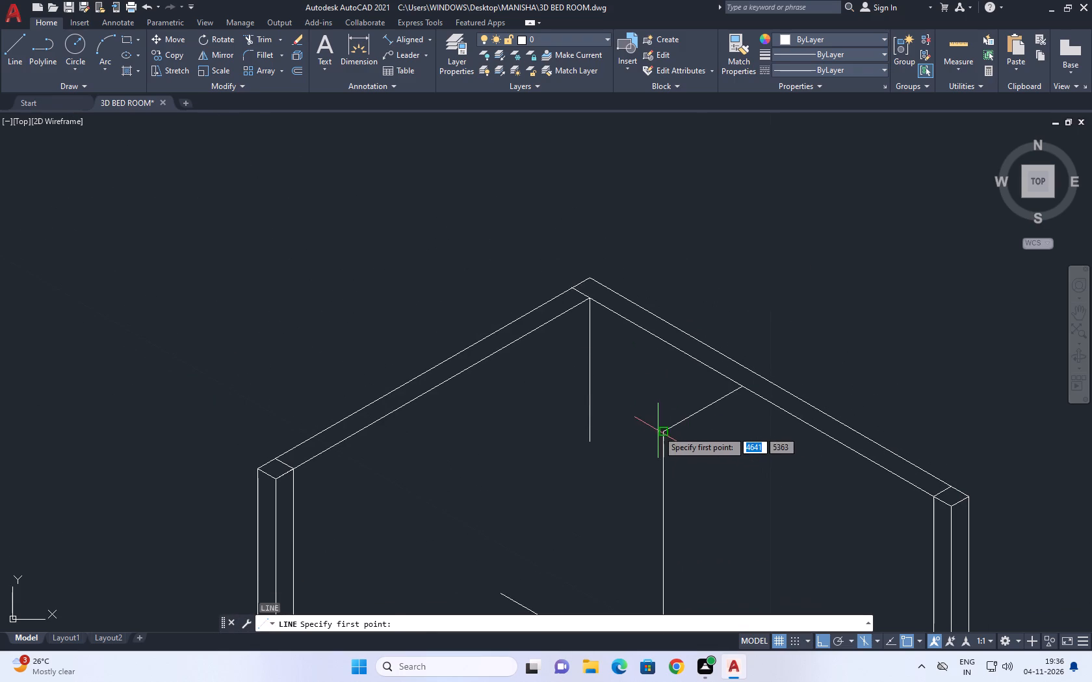
left_click(668, 431)
scroll(555, 379, "up", 2)
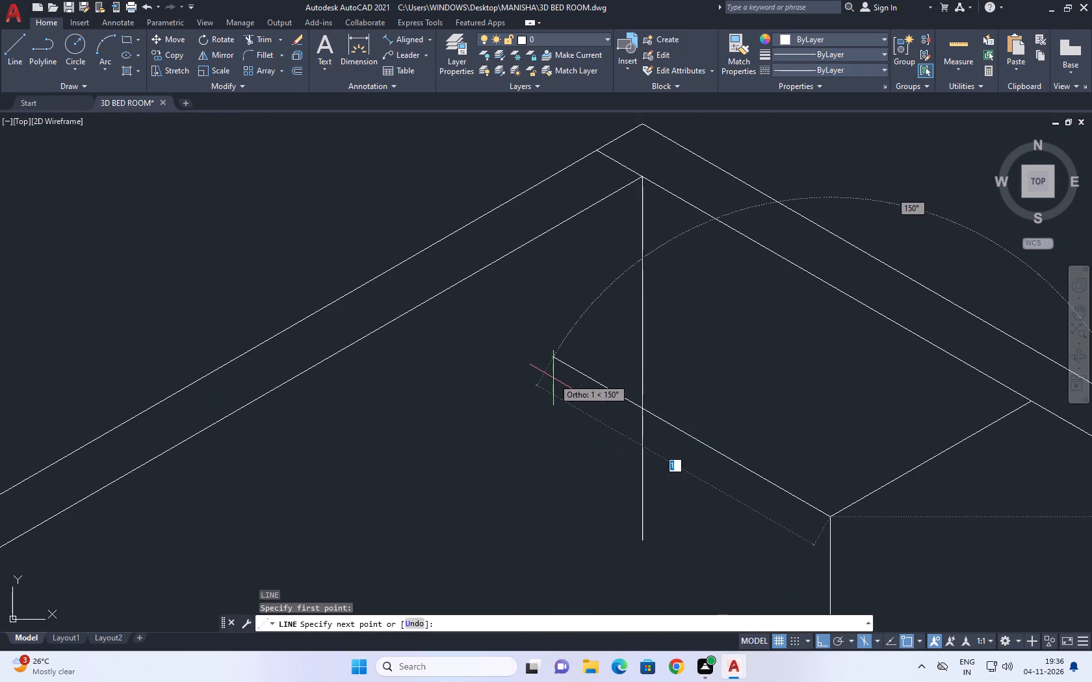
scroll(553, 378, "down", 1)
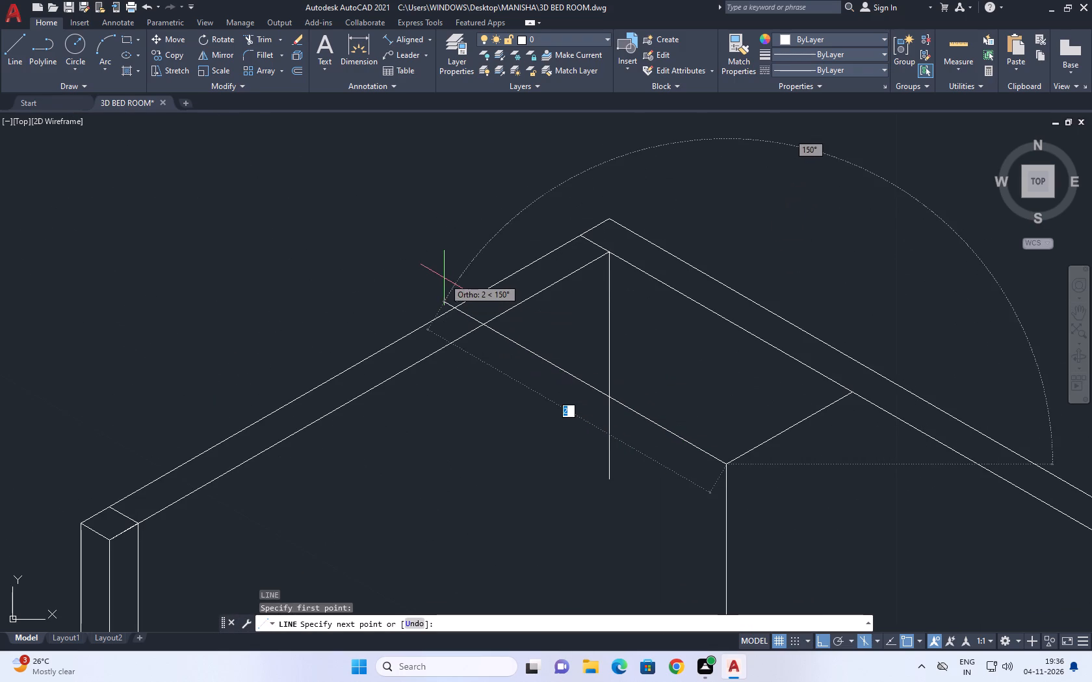
left_click(444, 278)
middle_click_drag(669, 422, 552, 269)
key("space")
Move the furniture outline's four lines 0.5 at 30°, using the top isoplane.
left_click(648, 290)
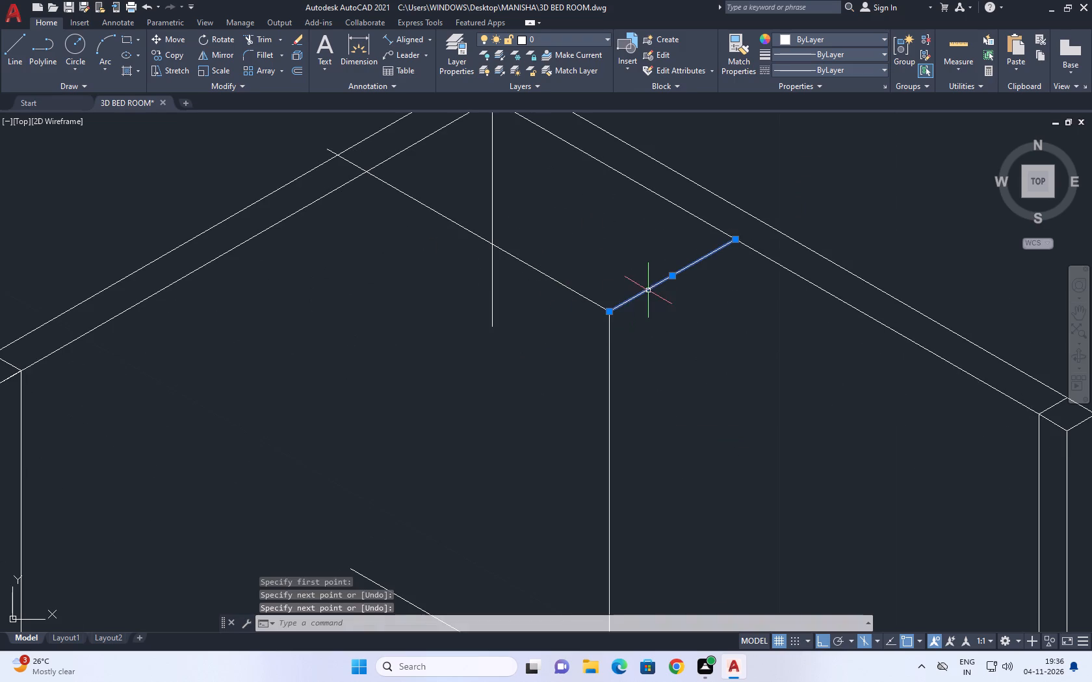
left_click_drag(666, 359, 625, 354)
left_click(595, 358)
left_click_drag(588, 287, 580, 296)
left_click(562, 309)
scroll(564, 279, "down", 3)
middle_click_drag(554, 385, 567, 352)
left_click(582, 334)
left_click(551, 347)
scroll(603, 308, "up", 1)
middle_click_drag(603, 308, 586, 357)
key("m")
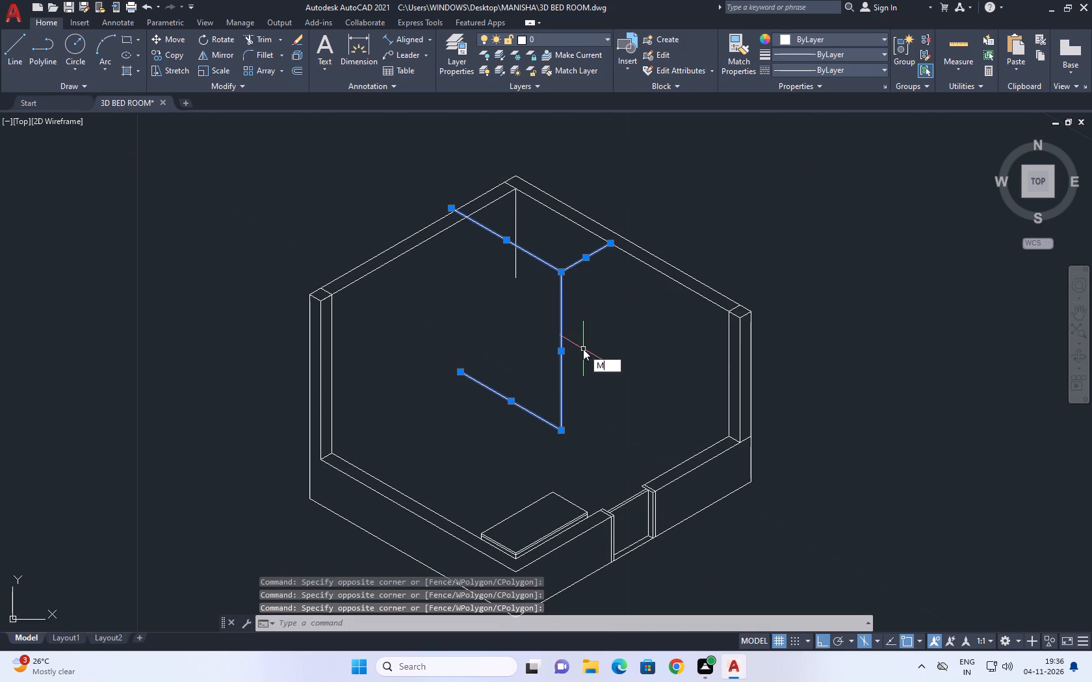
key("space")
scroll(557, 238, "up", 3)
left_click(588, 338)
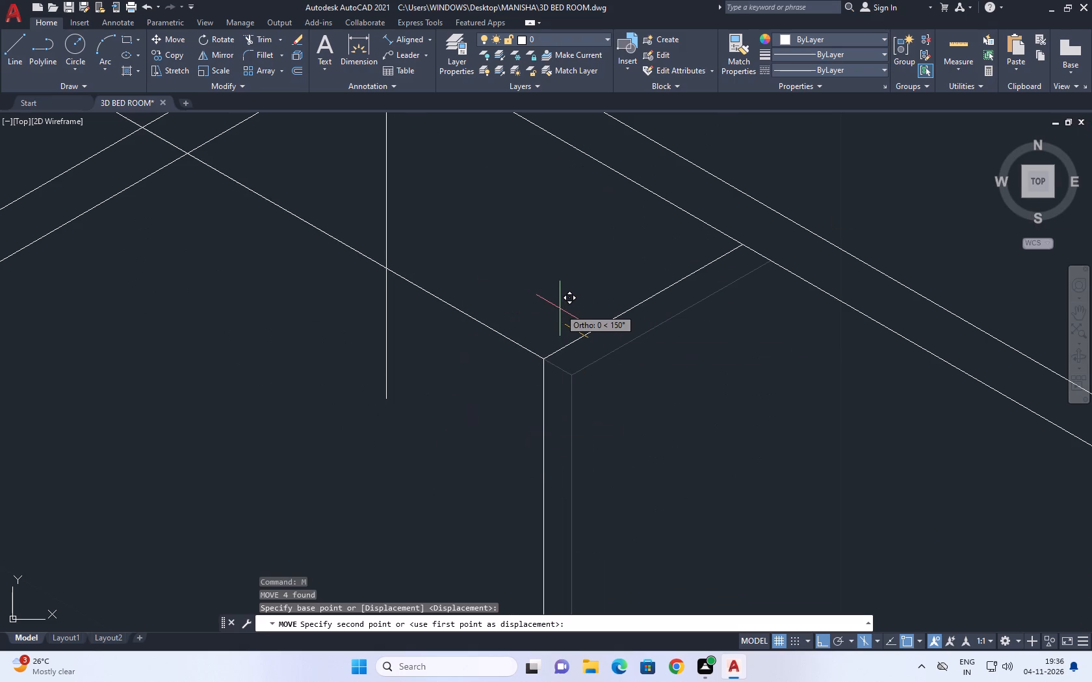
key("F5")
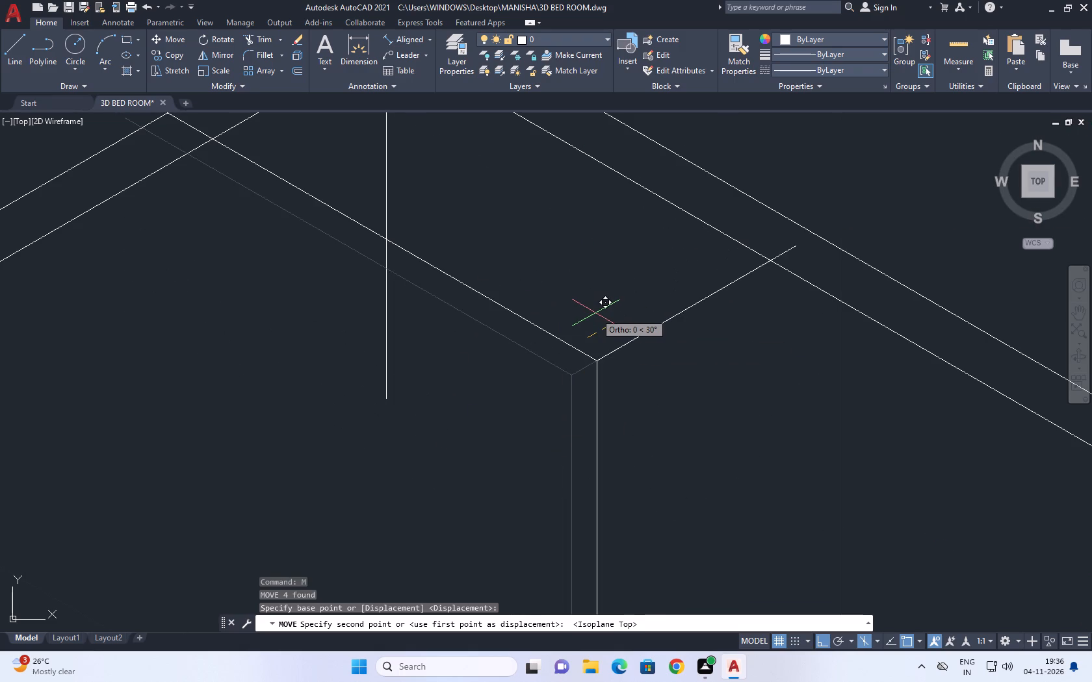
type("0.")
key("5")
key("Return")
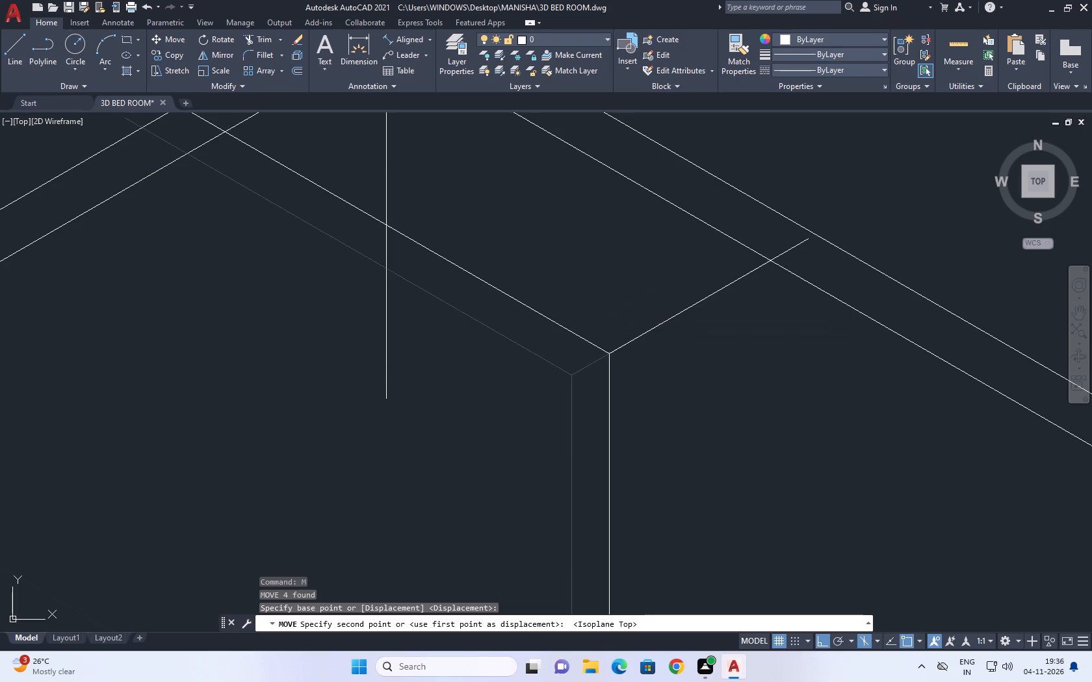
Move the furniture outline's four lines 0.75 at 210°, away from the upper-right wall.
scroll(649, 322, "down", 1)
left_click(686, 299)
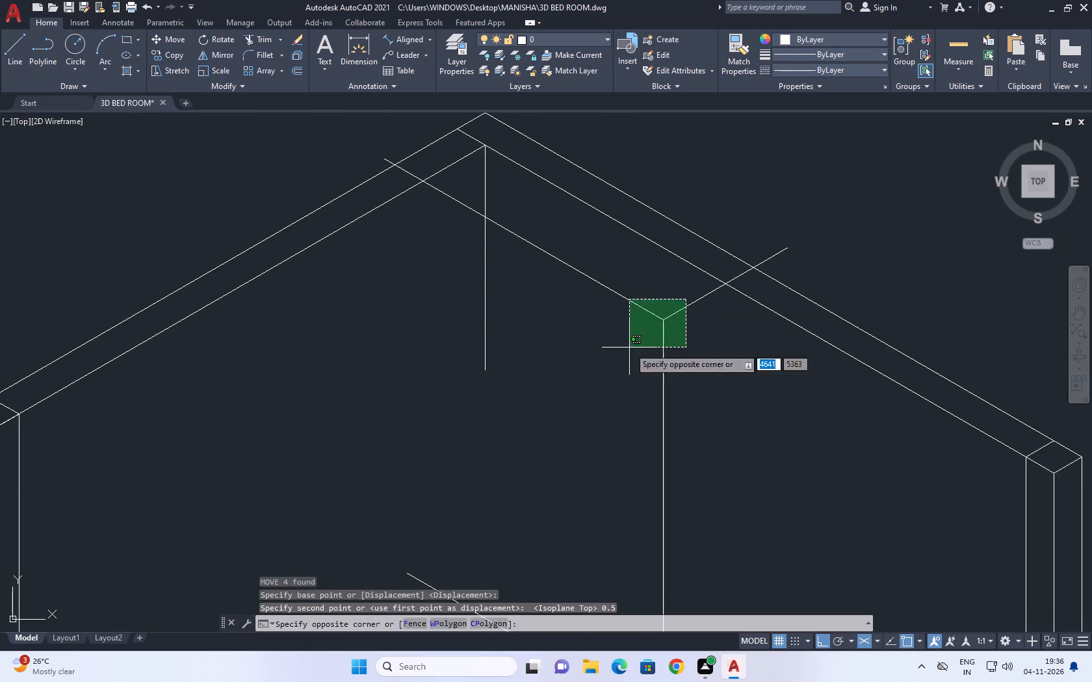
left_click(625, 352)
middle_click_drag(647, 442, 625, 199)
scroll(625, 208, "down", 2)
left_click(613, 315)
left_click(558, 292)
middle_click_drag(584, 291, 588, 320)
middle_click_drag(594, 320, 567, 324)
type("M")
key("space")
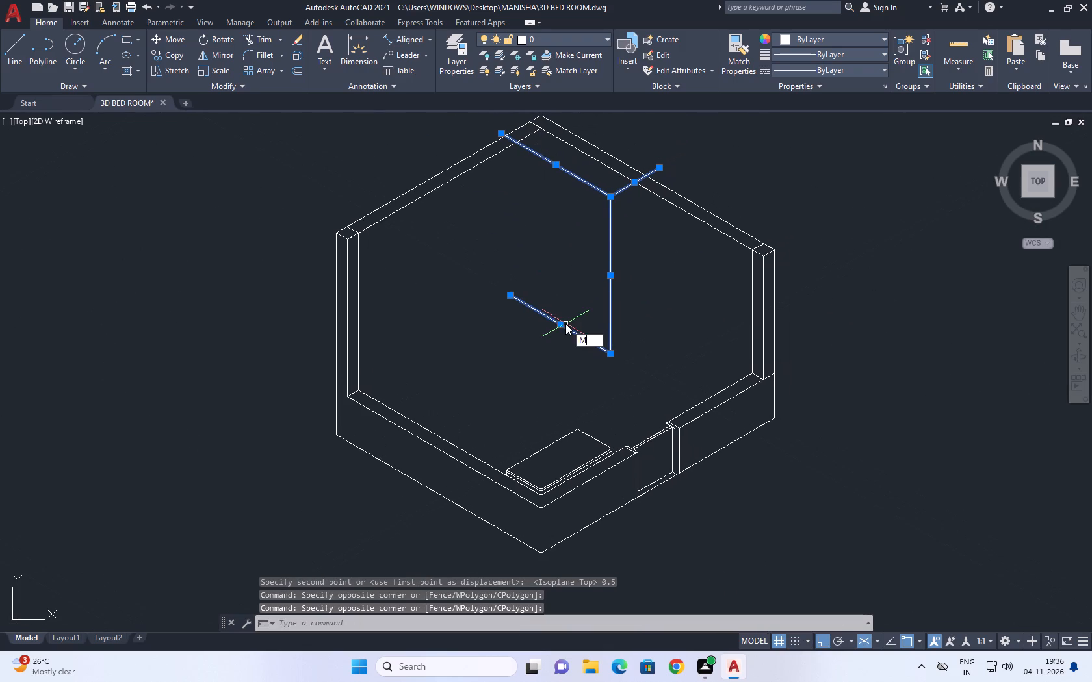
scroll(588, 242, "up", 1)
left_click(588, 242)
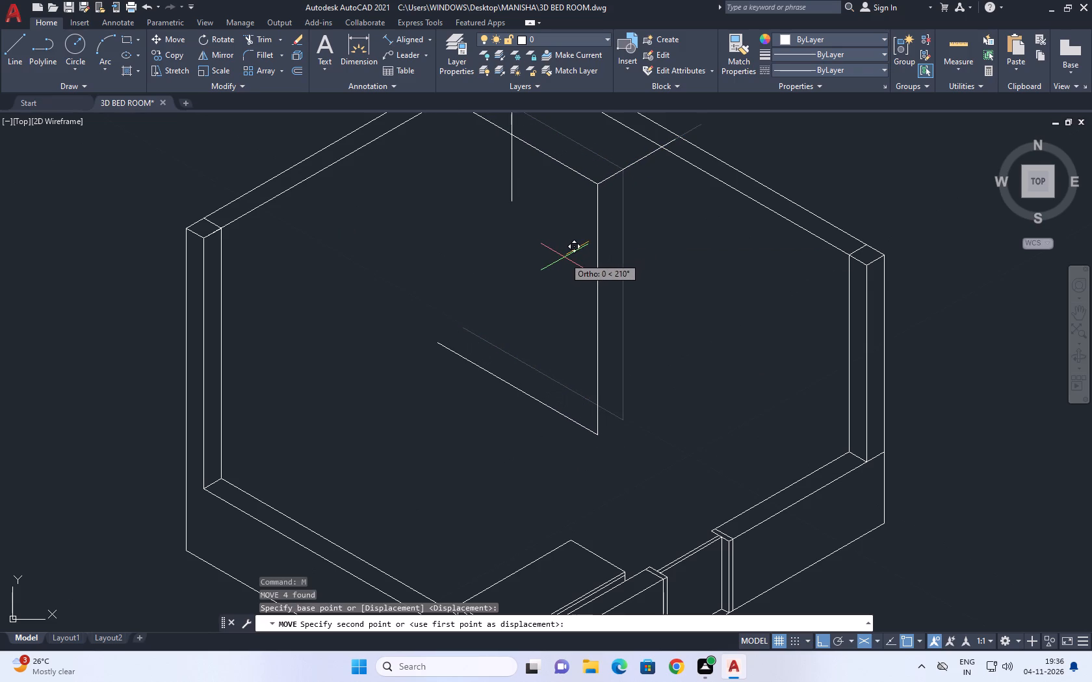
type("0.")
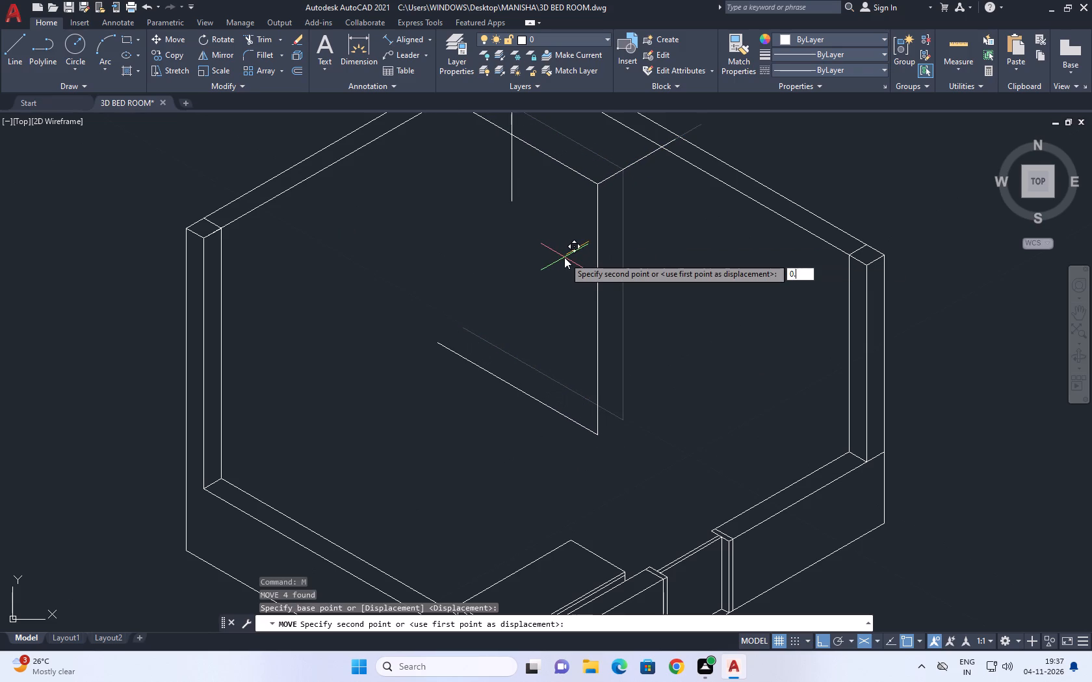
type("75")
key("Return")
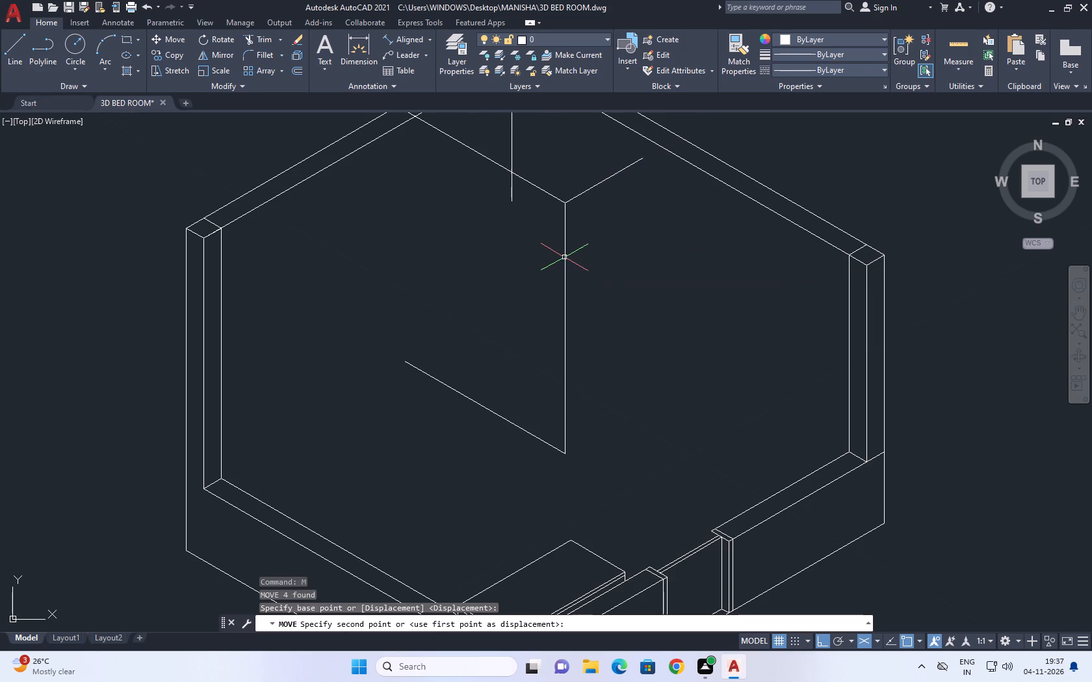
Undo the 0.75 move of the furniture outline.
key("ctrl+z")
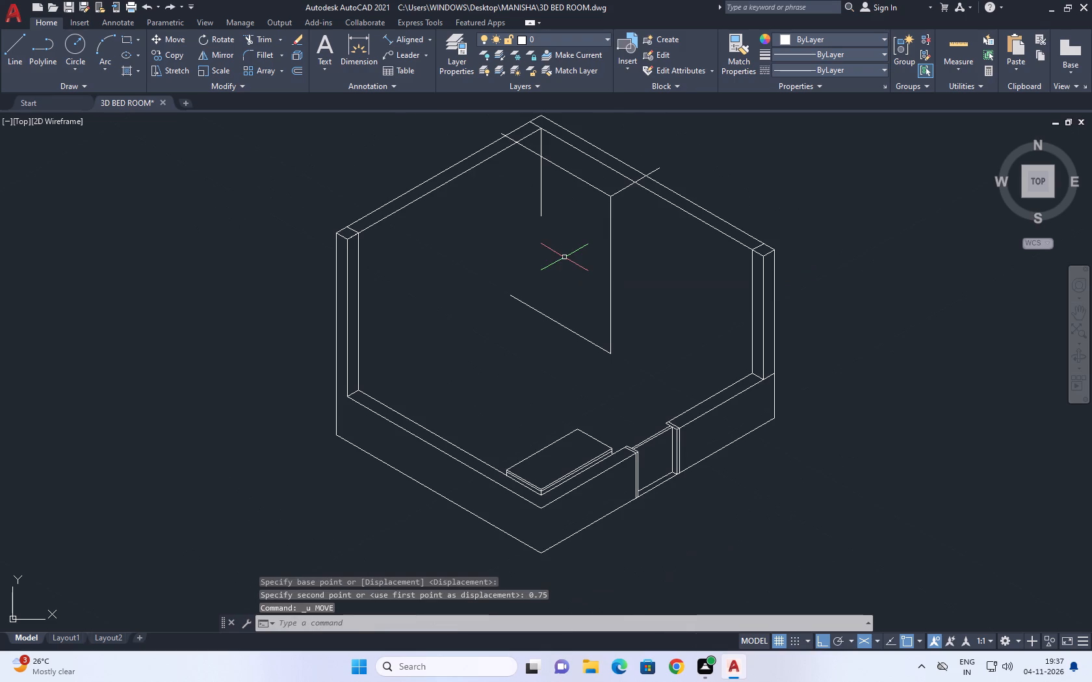
Move the furniture outline's four lines 0.25 at 210°, away from the upper-right wall.
scroll(621, 183, "up", 1)
left_click(617, 184)
left_click_drag(587, 234, 582, 240)
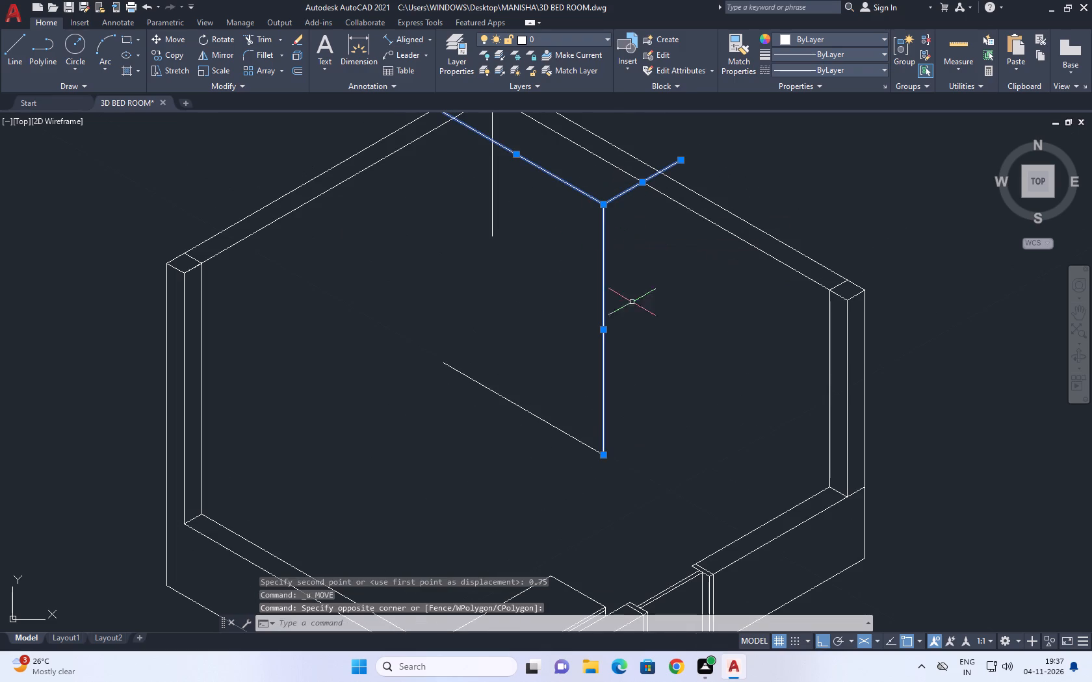
left_click_drag(550, 438, 537, 427)
left_click_drag(499, 393, 480, 388)
key("m")
key("space")
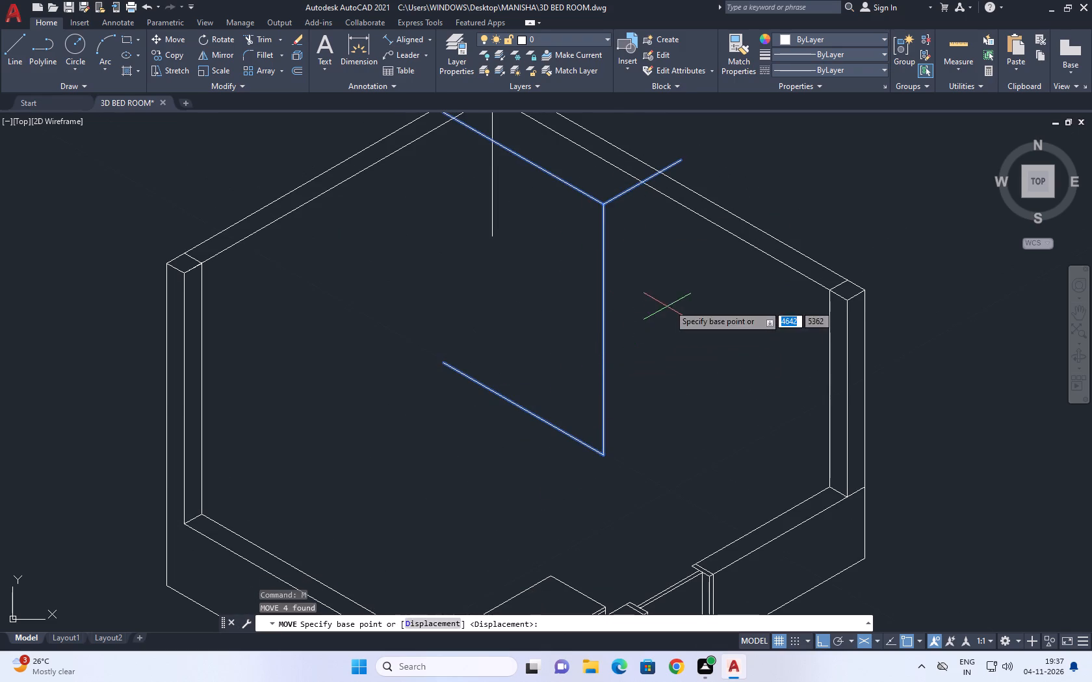
left_click(676, 286)
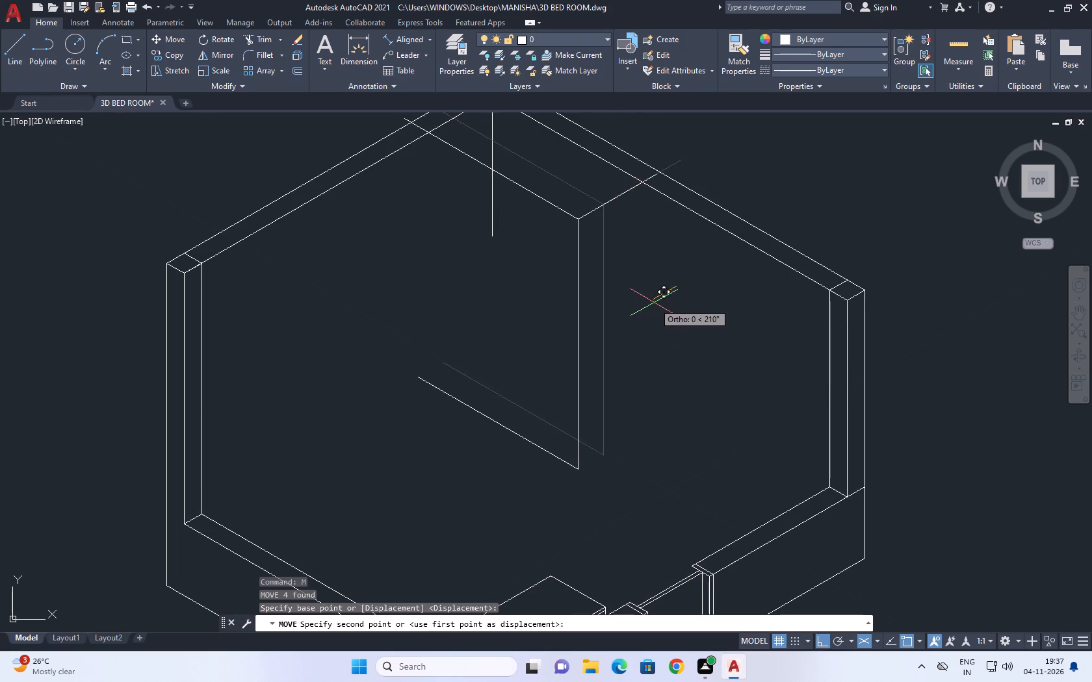
type("0.5")
key("BackSpace")
type("25")
key("Return")
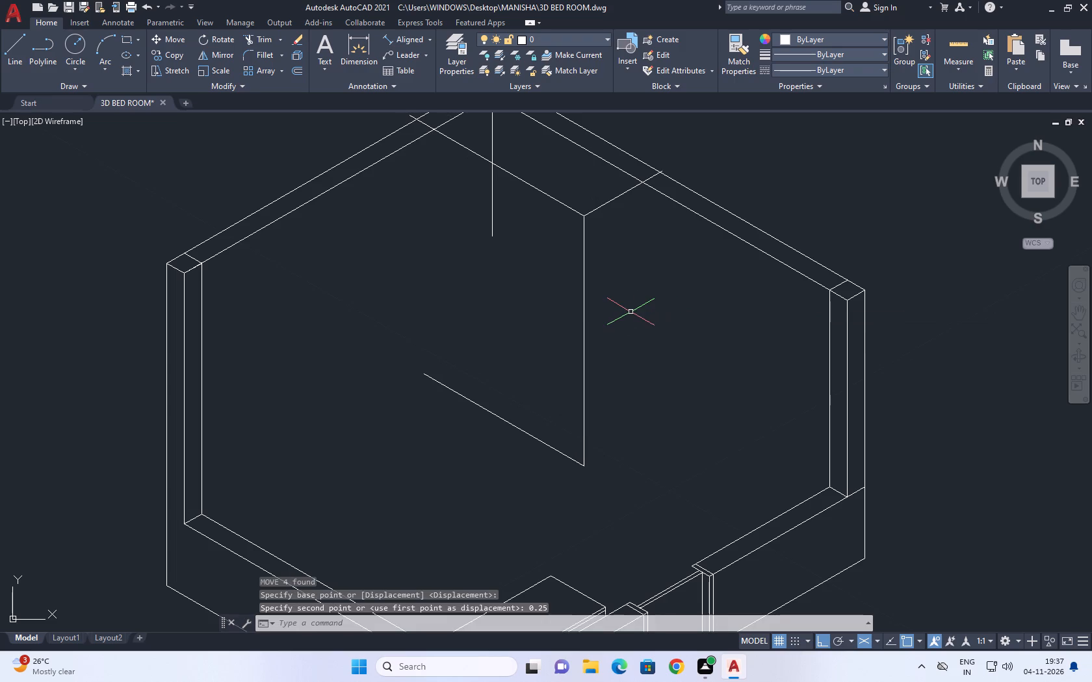
Trim the furniture outline's two top edges back to the inner lines of the upper-right and upper-left walls.
type("TR")
key("space")
scroll(648, 181, "up", 3)
left_click(650, 177)
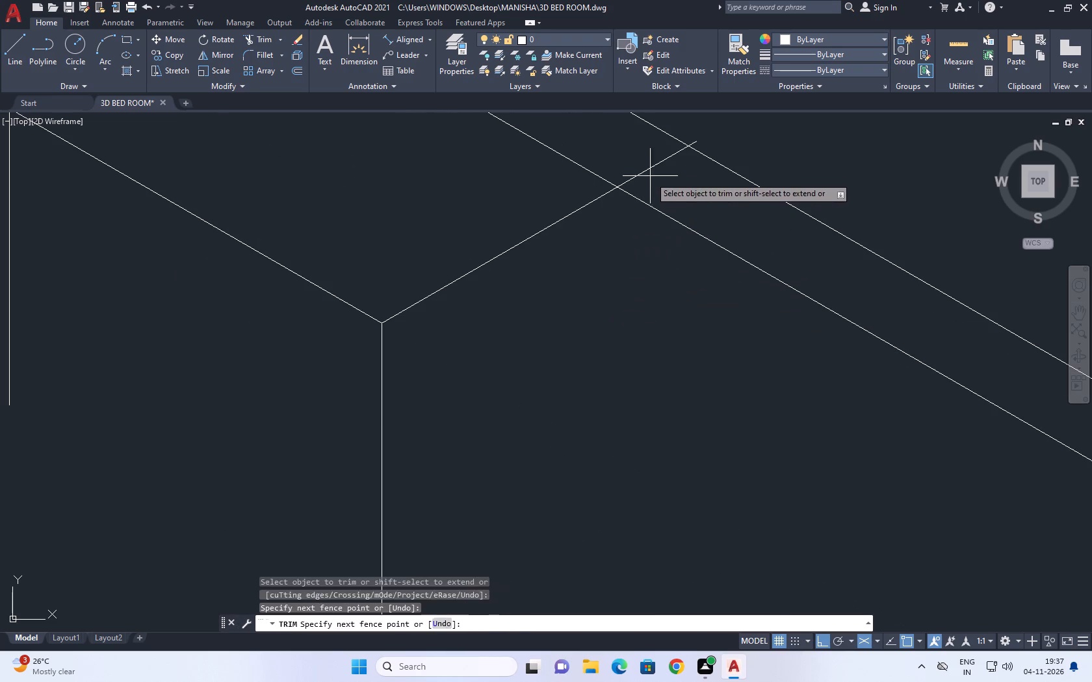
left_click(645, 168)
middle_click_drag(678, 174, 678, 285)
scroll(694, 250, "up", 2)
left_click(692, 260)
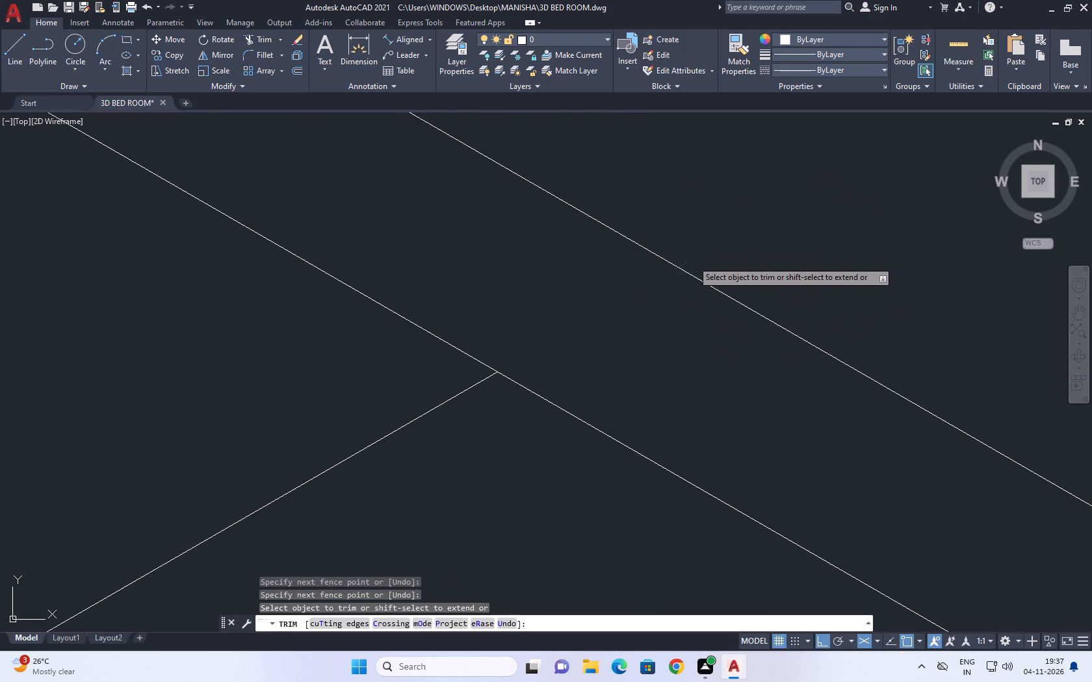
scroll(703, 255, "down", 6)
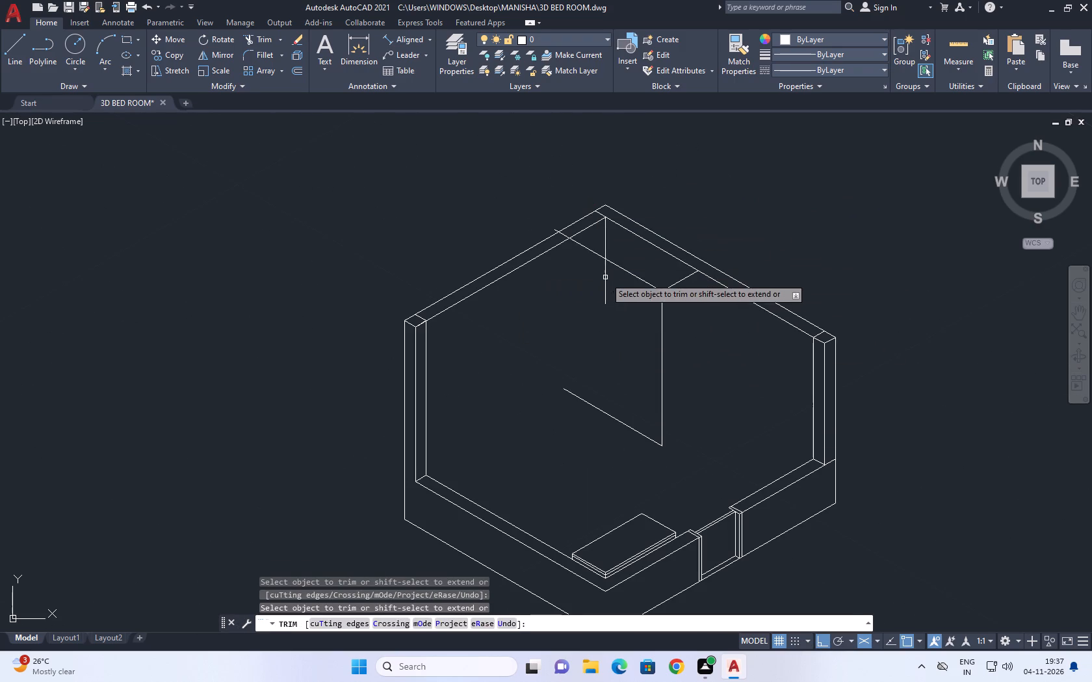
scroll(605, 281, "up", 1)
scroll(539, 197, "up", 2)
left_click(539, 207)
left_click(509, 249)
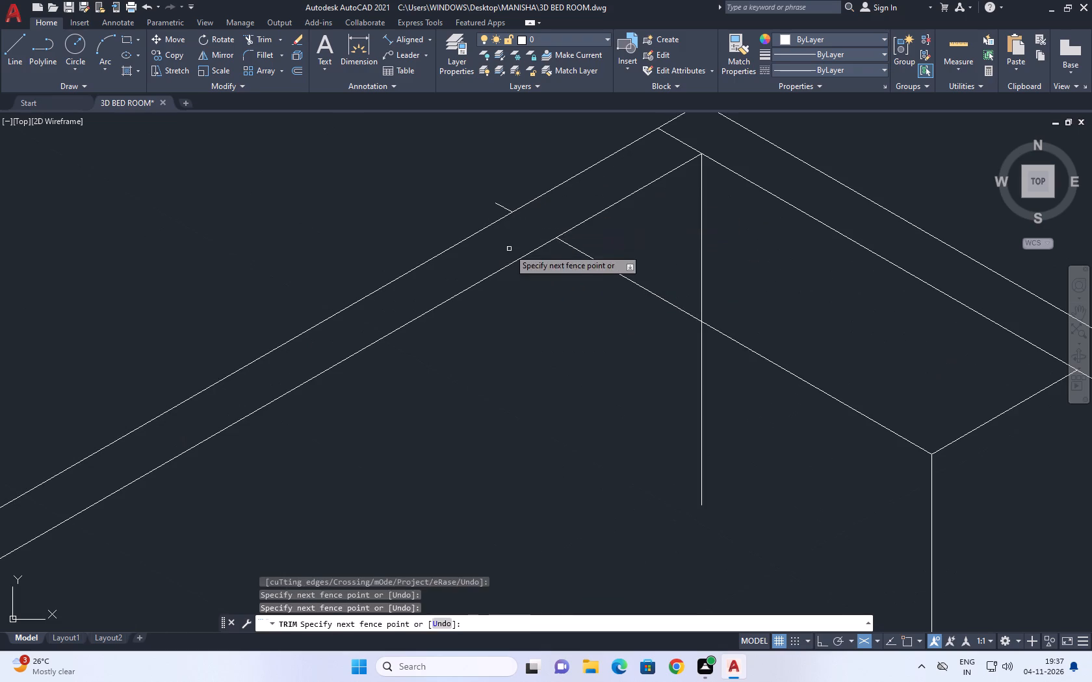
left_click(503, 203)
left_click(500, 207)
scroll(512, 212, "down", 1)
Trim away the vertical line at the room's back corner, both below and above the furniture's top front edge.
middle_click_drag(617, 259, 623, 291)
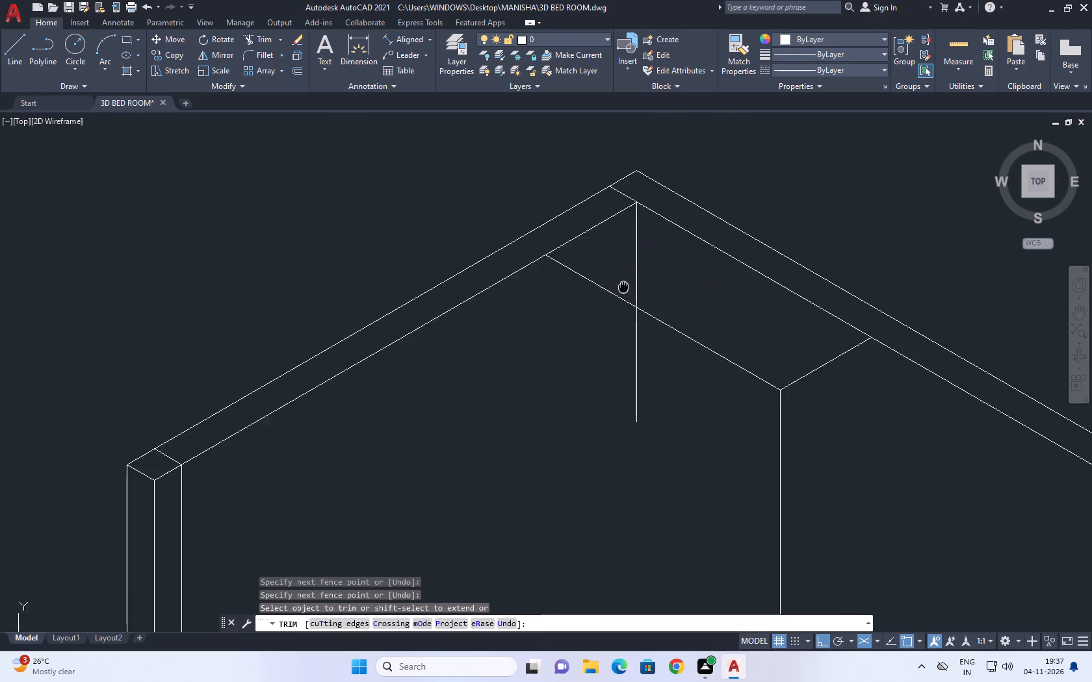
middle_click_drag(623, 291, 629, 306)
middle_click_drag(632, 448, 639, 469)
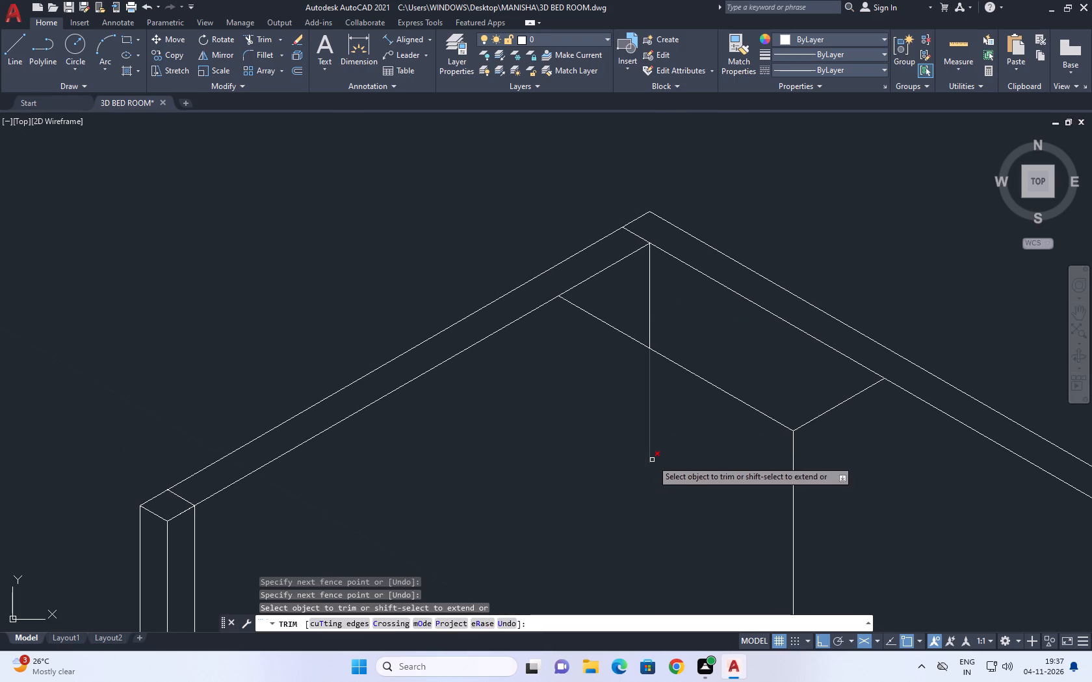
left_click(673, 438)
left_click_drag(635, 395, 618, 411)
left_click(635, 307)
left_click(690, 316)
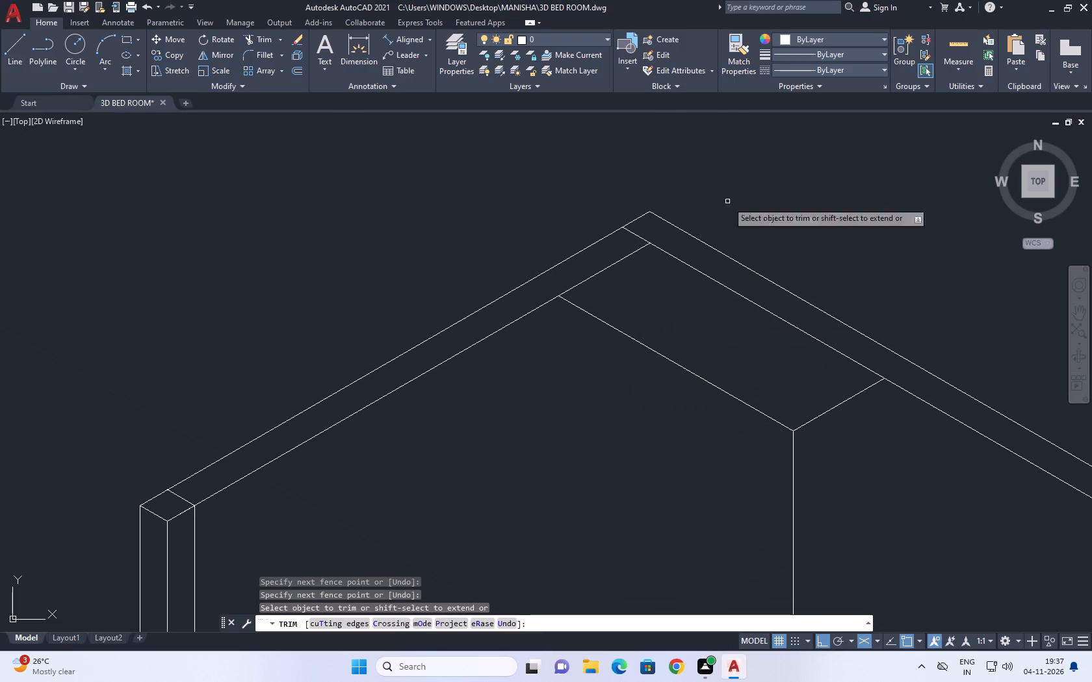
right_click(768, 153)
left_click(821, 173)
Draw a vertical line about 3 long down from the top front edge's upper-left wall end, past the bottom edge, using the right isoplane.
middle_click_drag(783, 312, 720, 308)
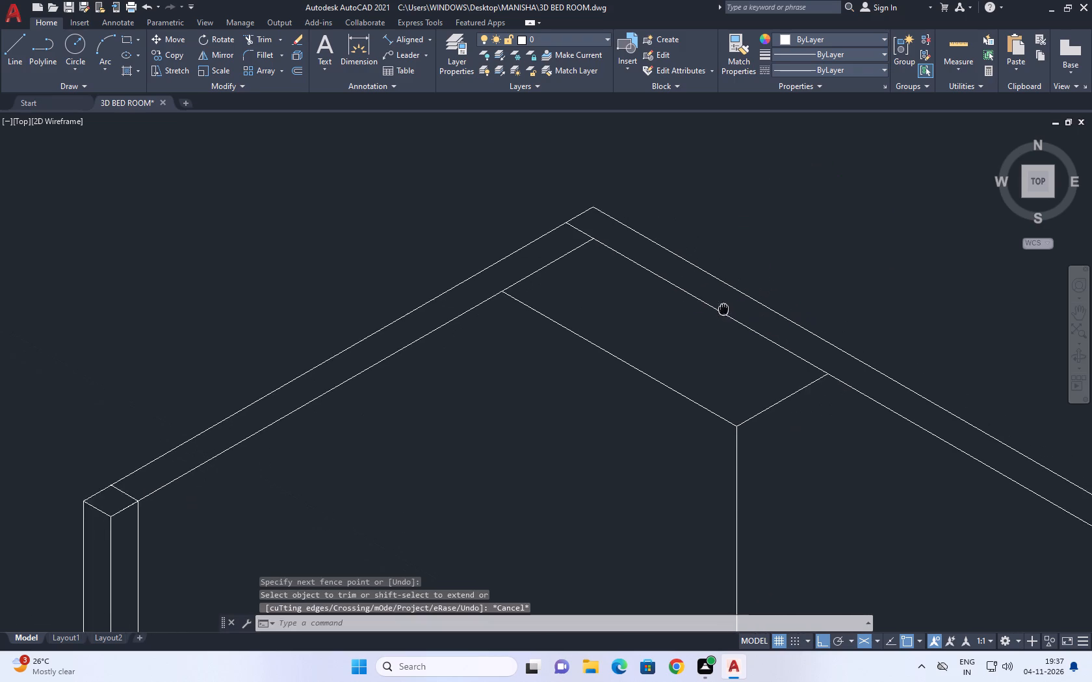
middle_click_drag(720, 308, 695, 305)
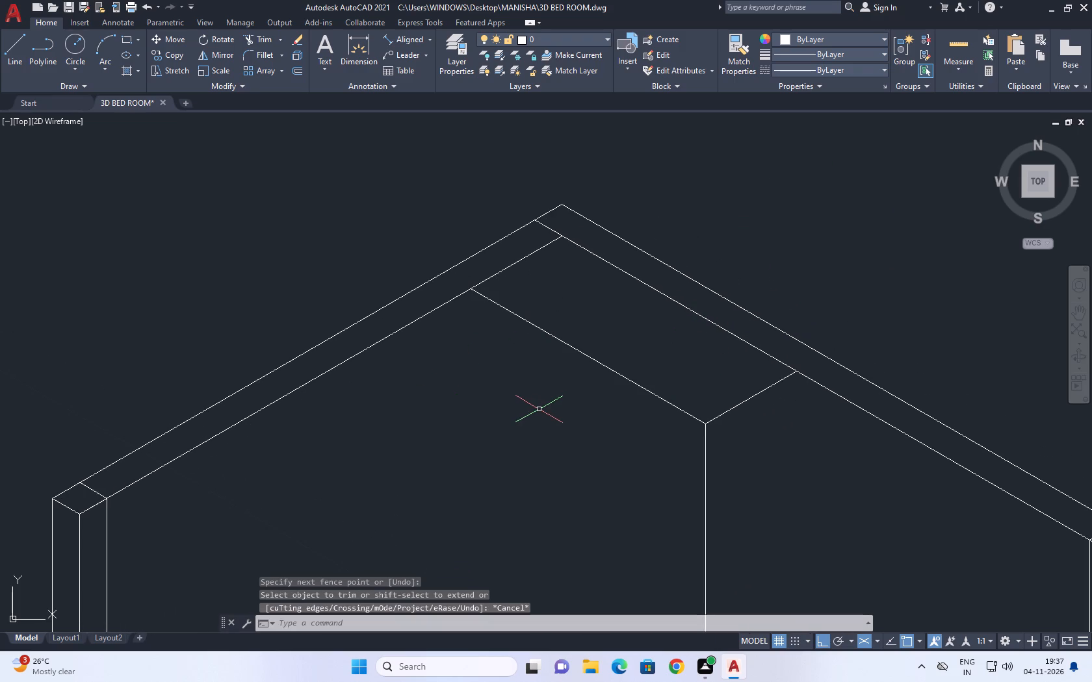
middle_click_drag(533, 410, 524, 359)
scroll(556, 399, "down", 2)
middle_click_drag(599, 514, 584, 468)
scroll(585, 465, "up", 1)
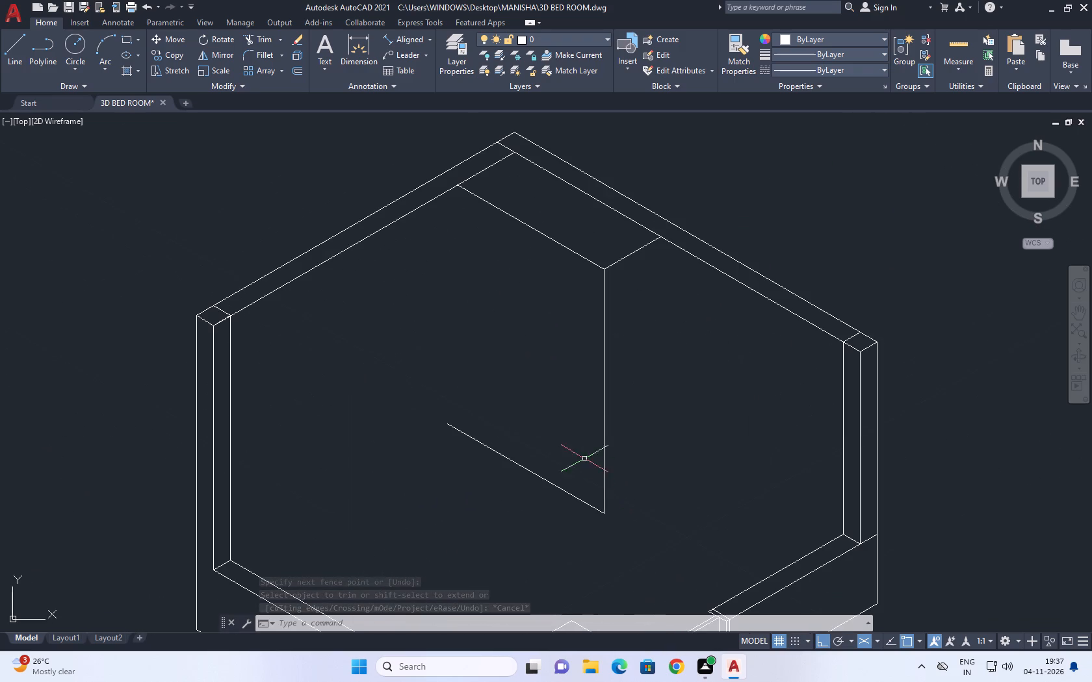
left_click(8, 52)
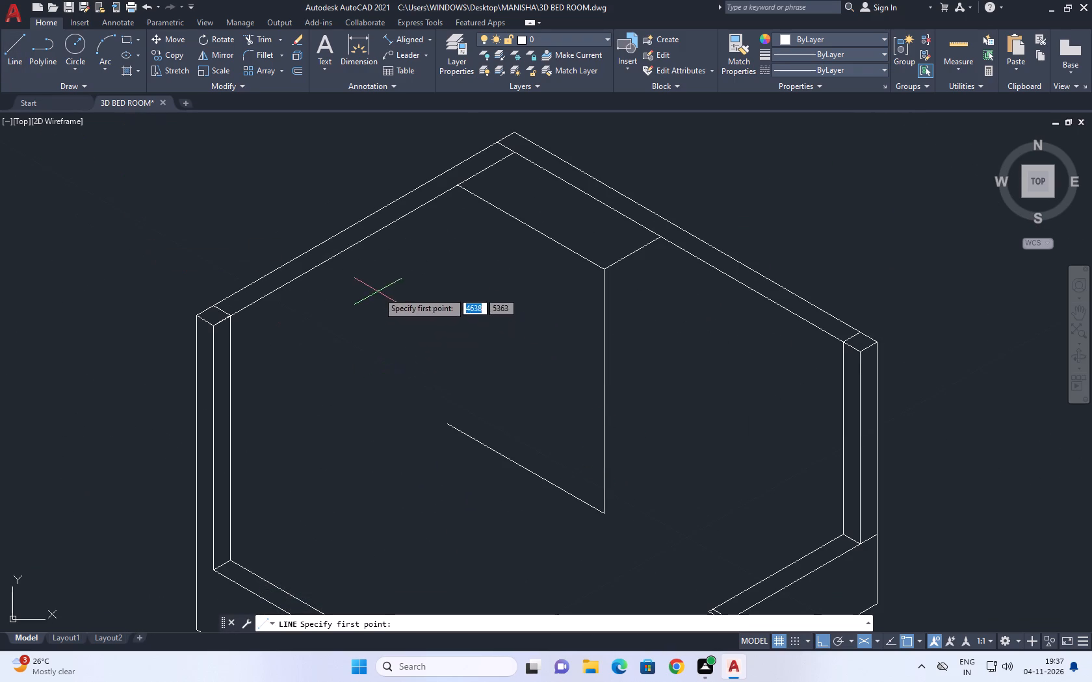
middle_click_drag(395, 344, 409, 371)
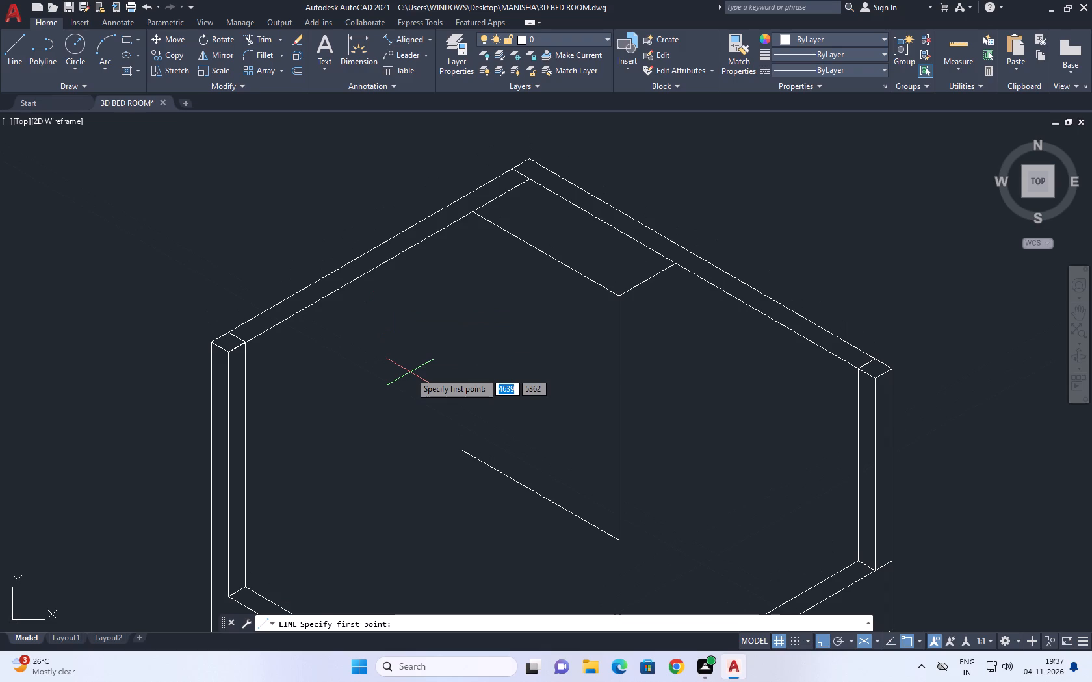
left_click(474, 211)
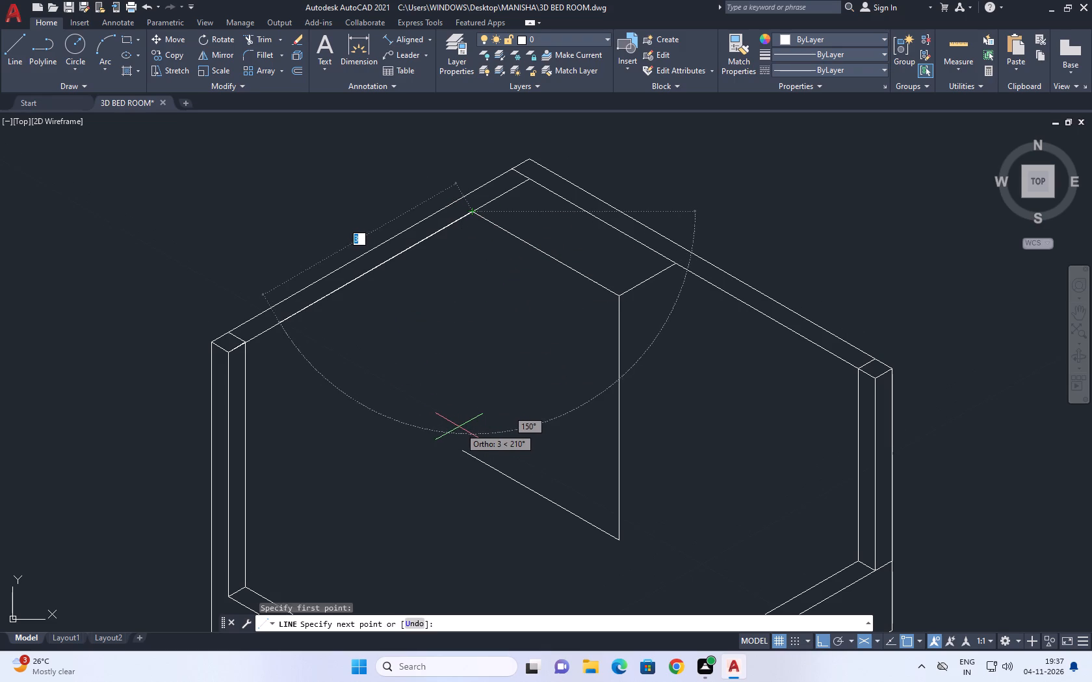
key("F5")
scroll(450, 509, "up", 2)
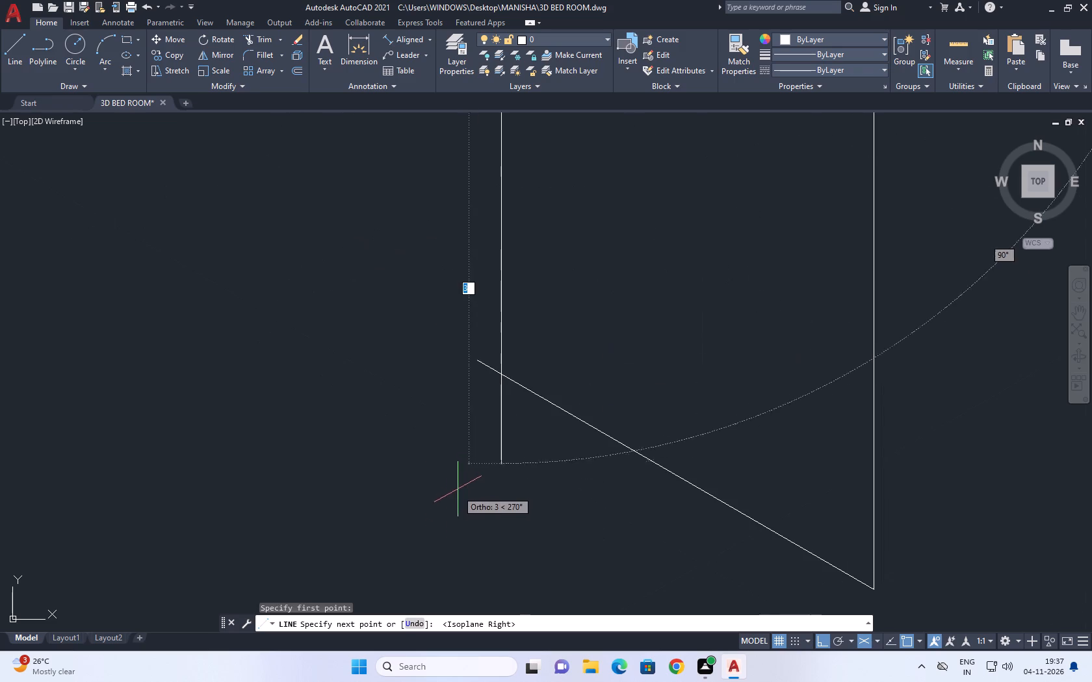
left_click(502, 438)
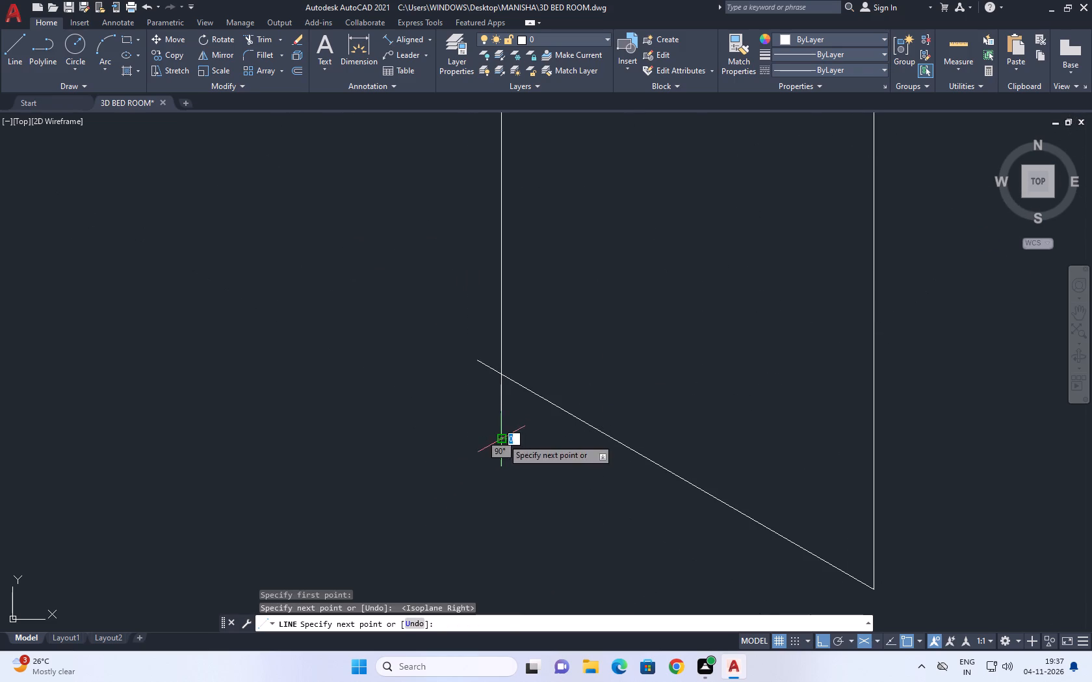
key("Escape")
Trim the overlapping line ends at the lower-left corner of the furniture front.
type("TR")
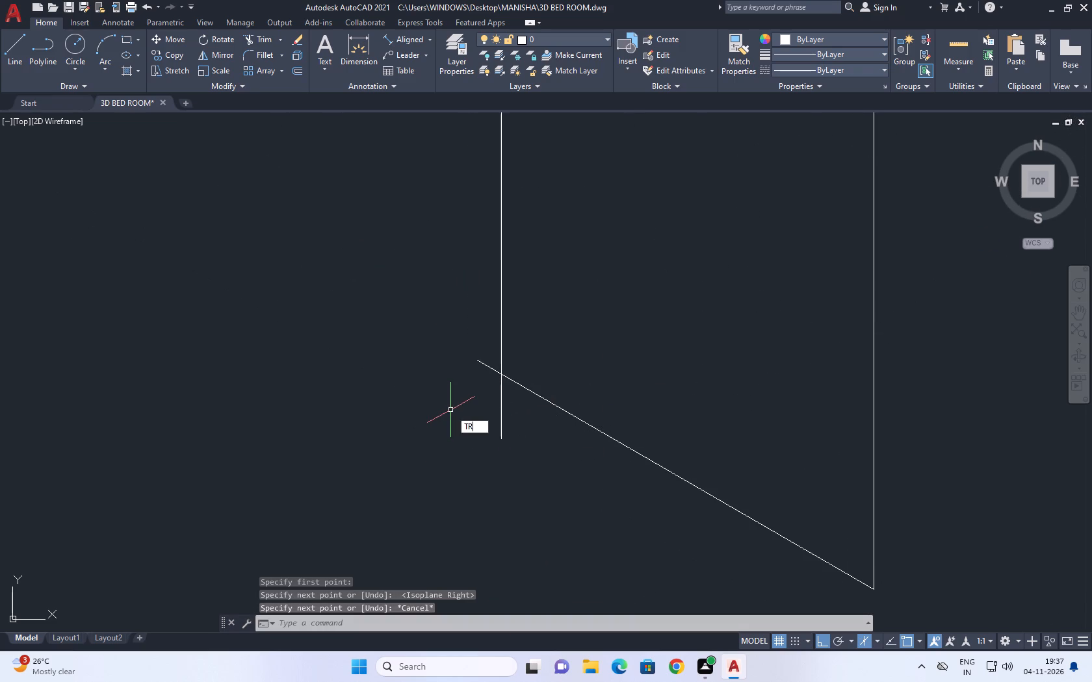
key("space")
left_click(482, 353)
left_click(527, 444)
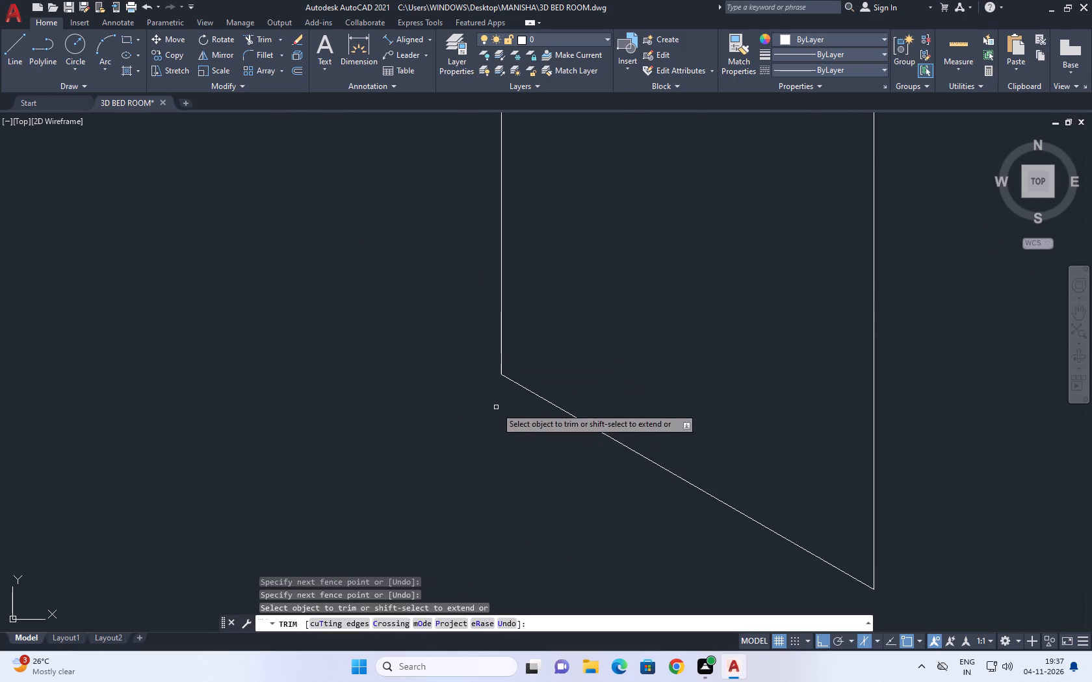
key("space")
scroll(482, 399, "down", 2)
Divide the top front edge of the furniture into 3 segments.
middle_click_drag(638, 418, 640, 509)
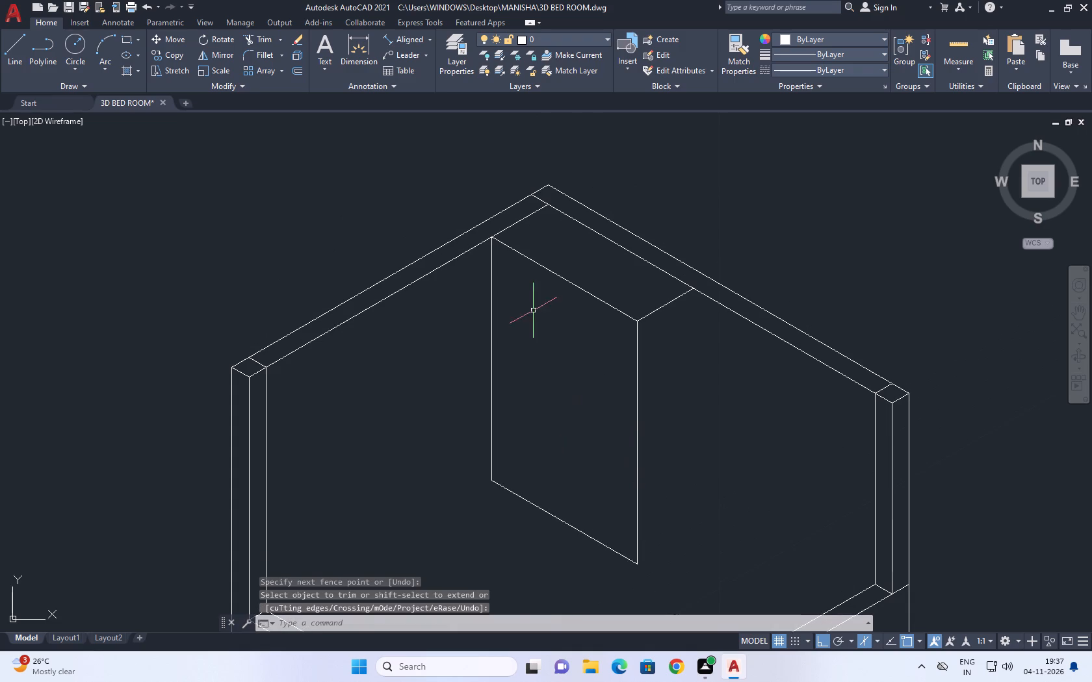
left_click(547, 277)
left_click(530, 289)
left_click_drag(585, 269, 579, 274)
left_click_drag(556, 293, 554, 303)
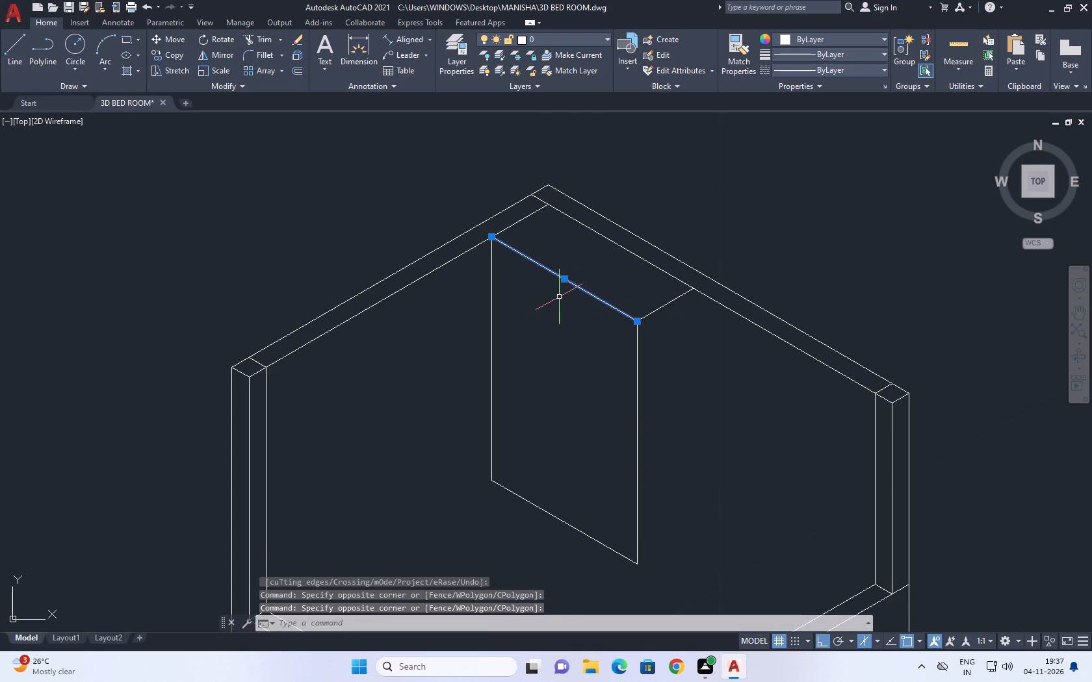
type("DIV")
key("space")
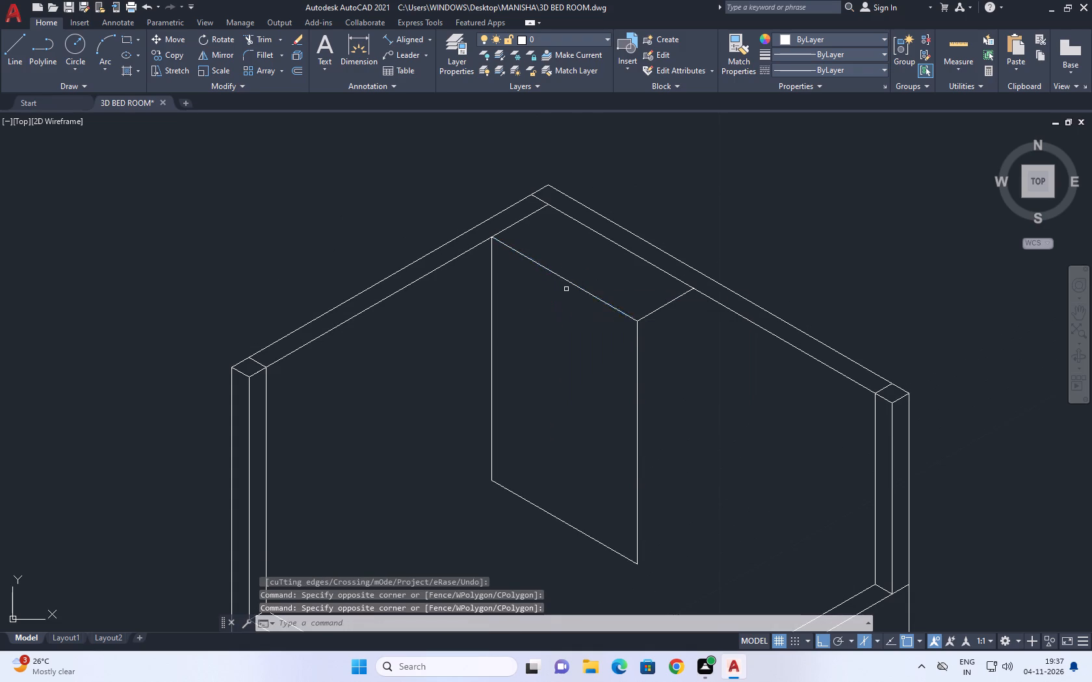
left_click(571, 281)
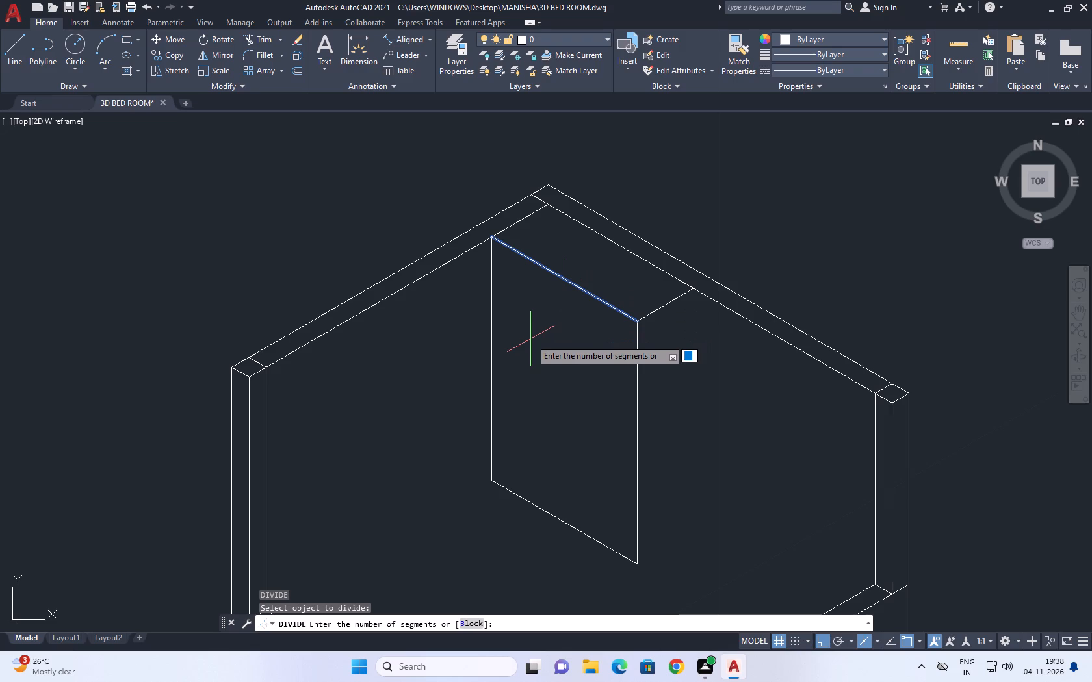
type("3")
key("space")
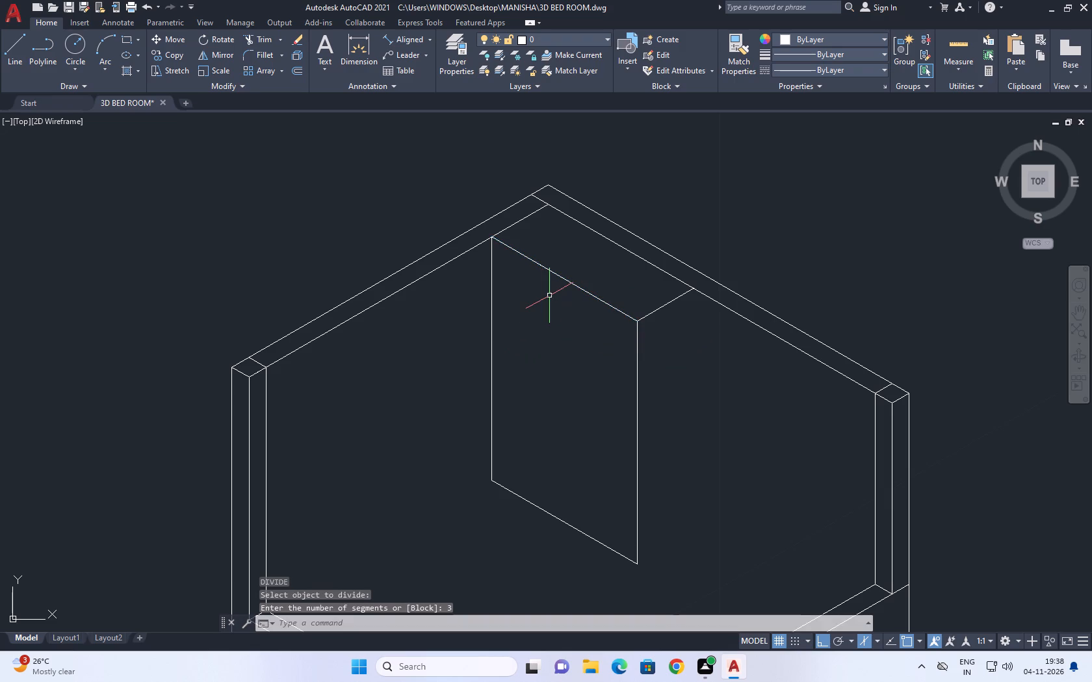
Draw vertical lines from the top front edge's two division points down past the bottom edge.
type("L")
key("space")
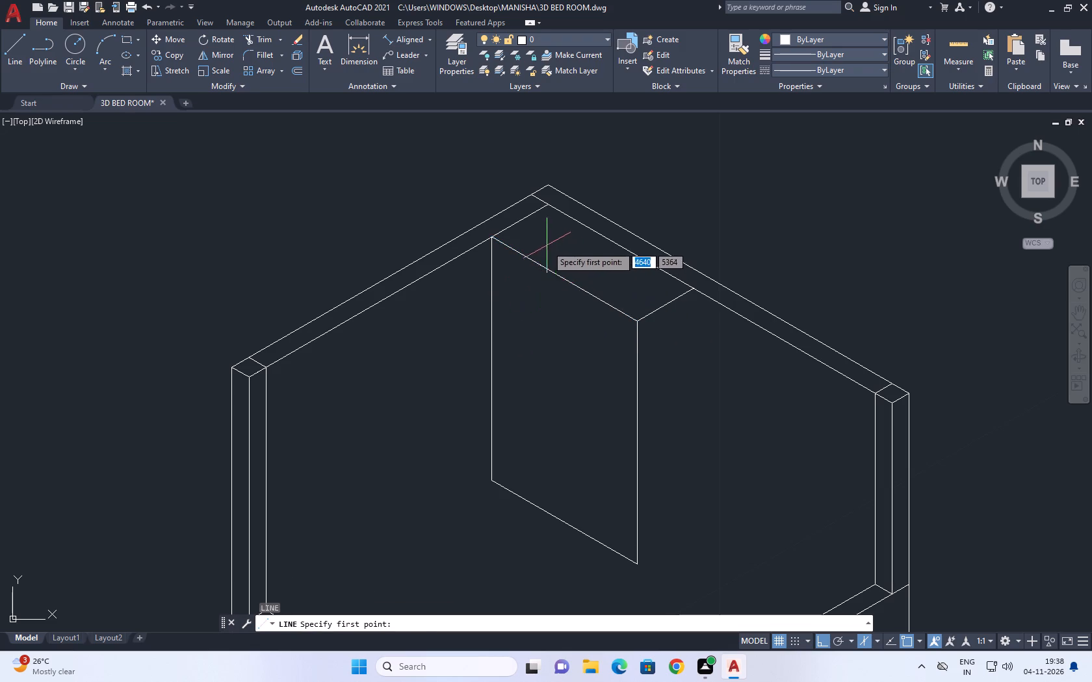
left_click(543, 269)
left_click(521, 536)
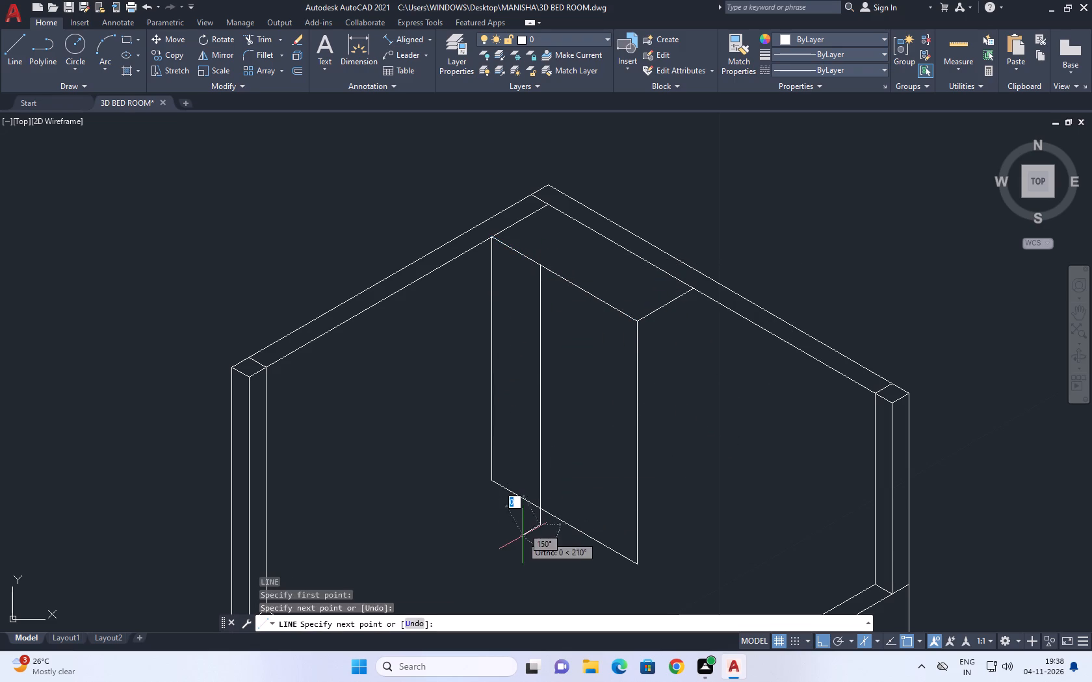
key("space")
key("space")
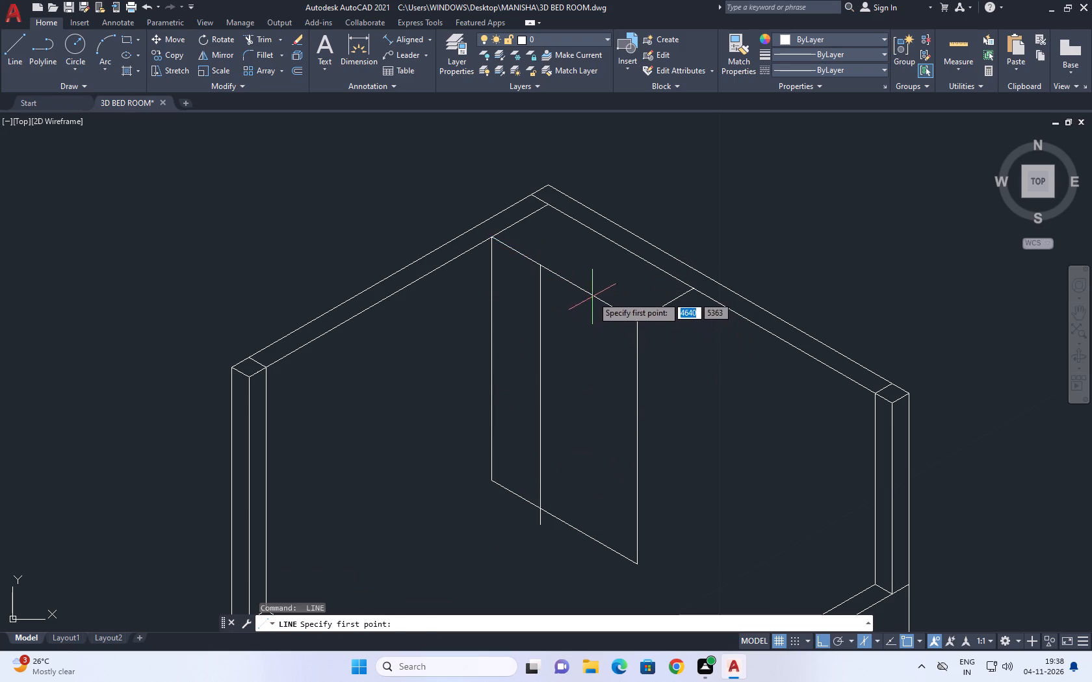
left_click(590, 294)
middle_click_drag(578, 531, 578, 403)
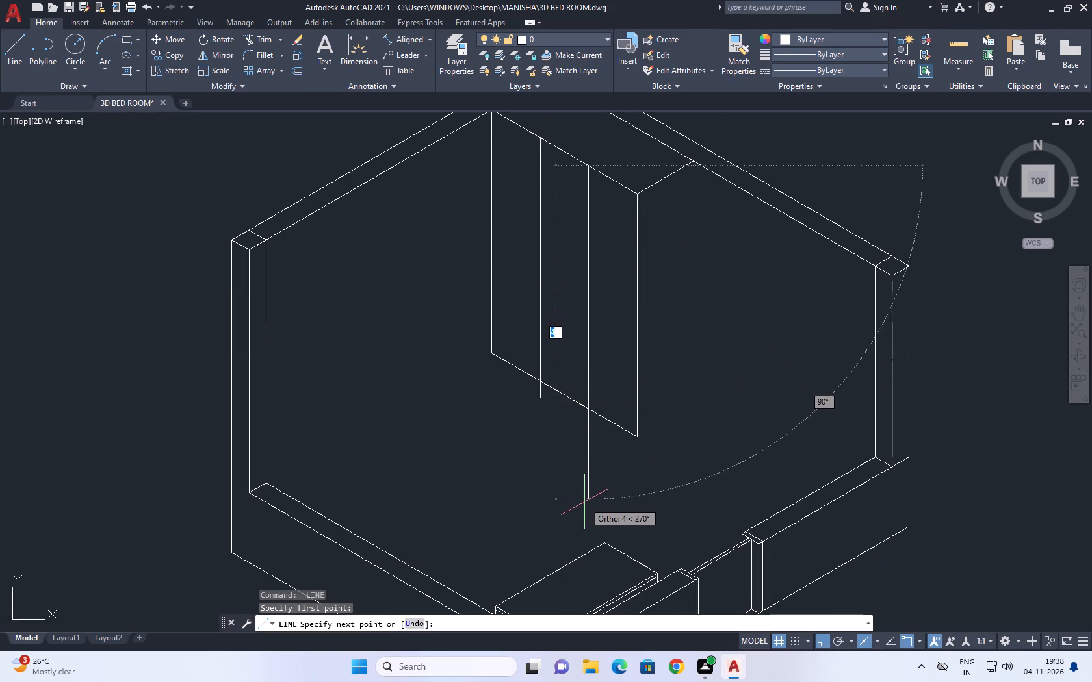
left_click(586, 450)
key("space")
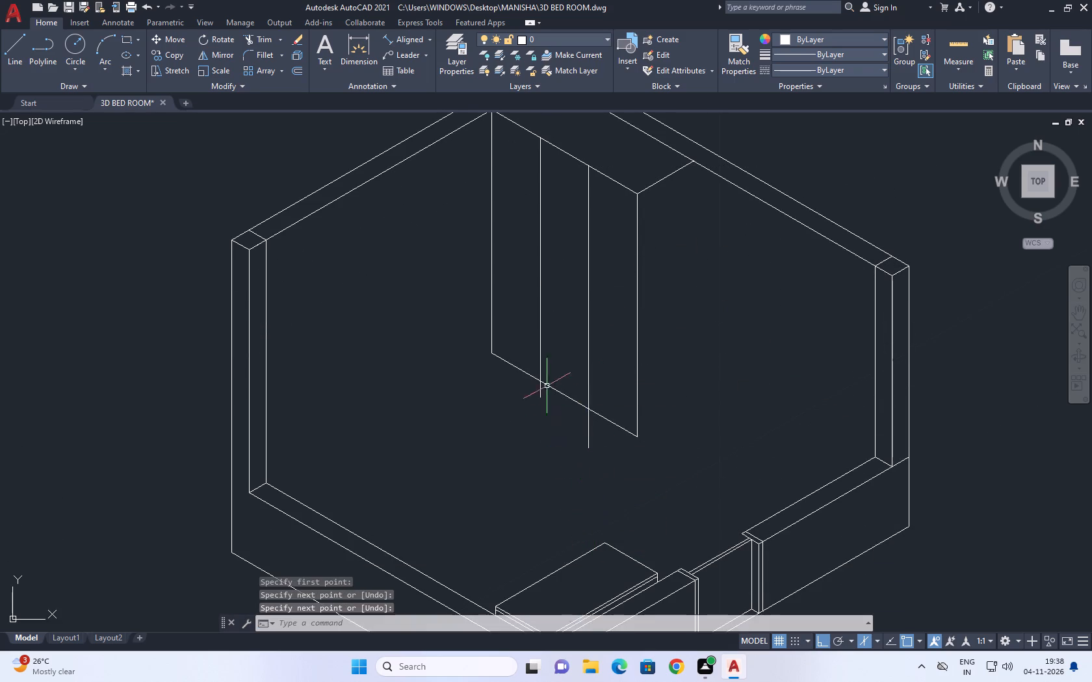
Trim the parts of the two vertical divider lines that extend below the furniture's bottom edge.
middle_click_drag(546, 383, 551, 399)
type("TR")
key("space")
scroll(567, 442, "up", 2)
left_click_drag(643, 462, 629, 448)
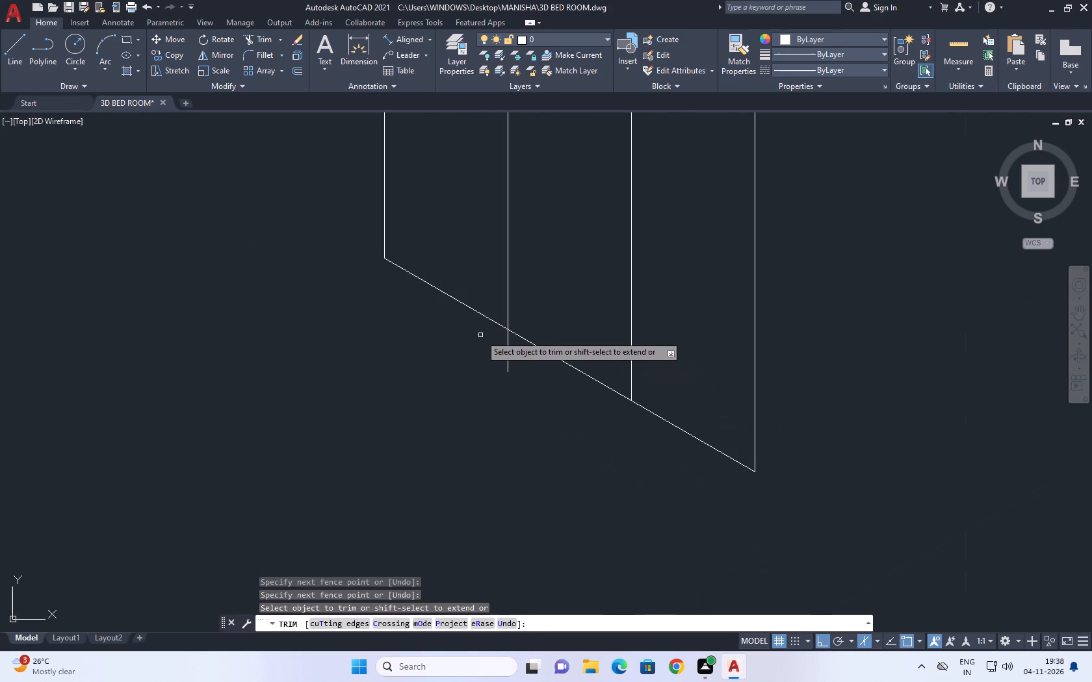
left_click(480, 336)
left_click(529, 379)
key("space")
scroll(525, 383, "down", 2)
Copy the furniture front's bottom edge a short distance straight up at 90° to form a base line.
middle_click_drag(551, 391, 551, 422)
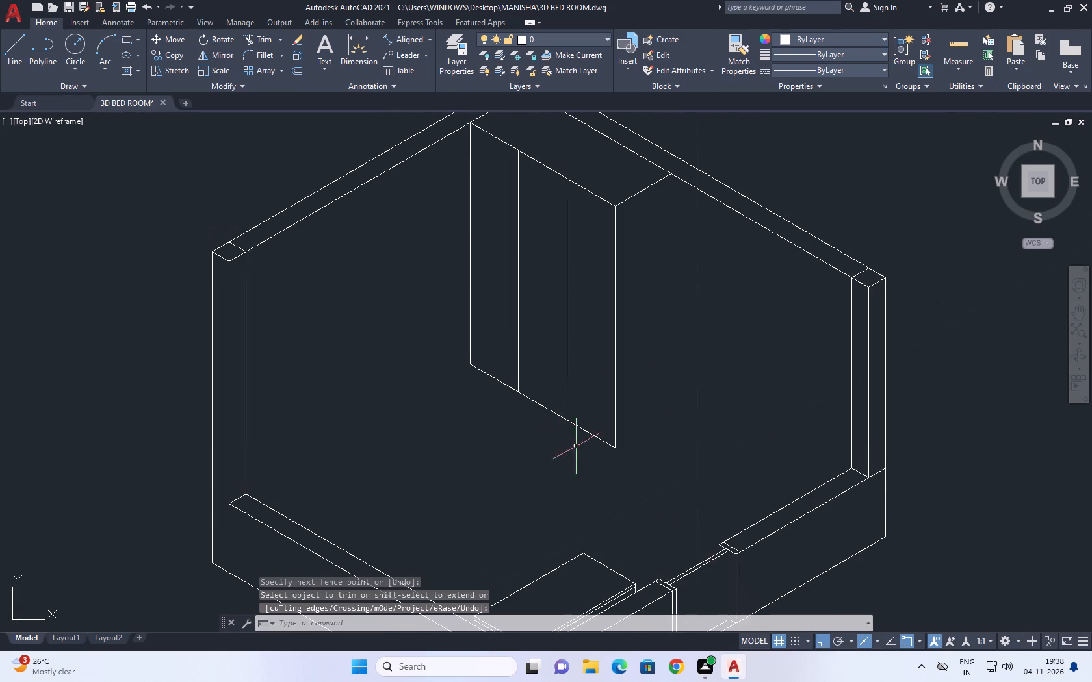
middle_click_drag(662, 479, 608, 463)
left_click(549, 422)
left_click(522, 425)
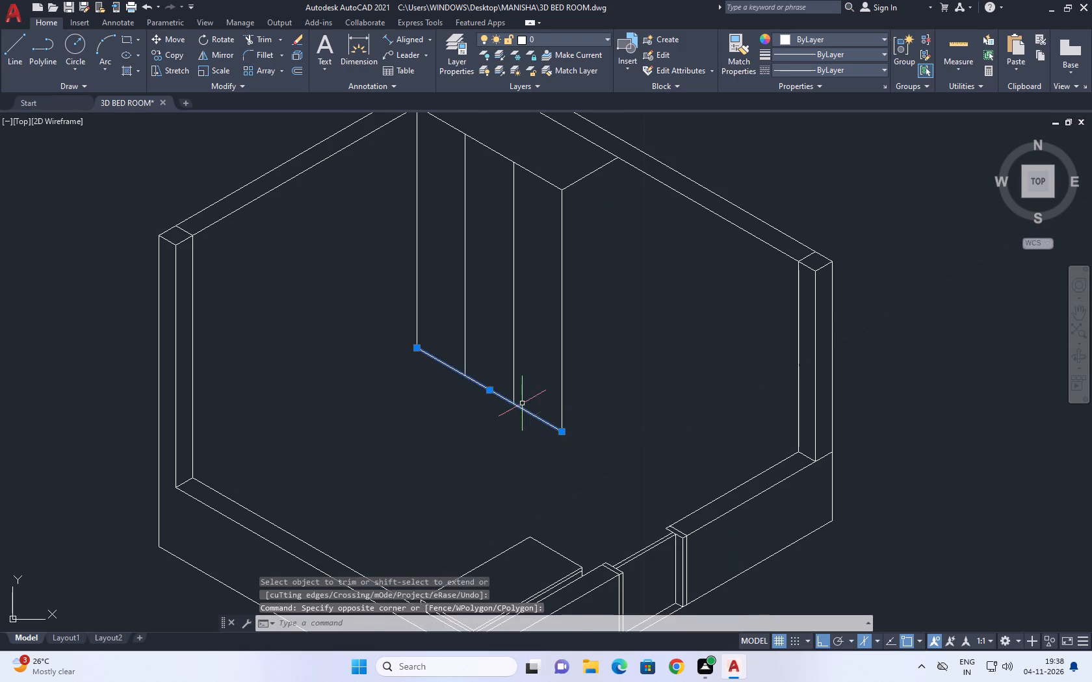
middle_click_drag(522, 401, 527, 451)
type("CO")
key("space")
scroll(527, 451, "up", 3)
left_click(565, 457)
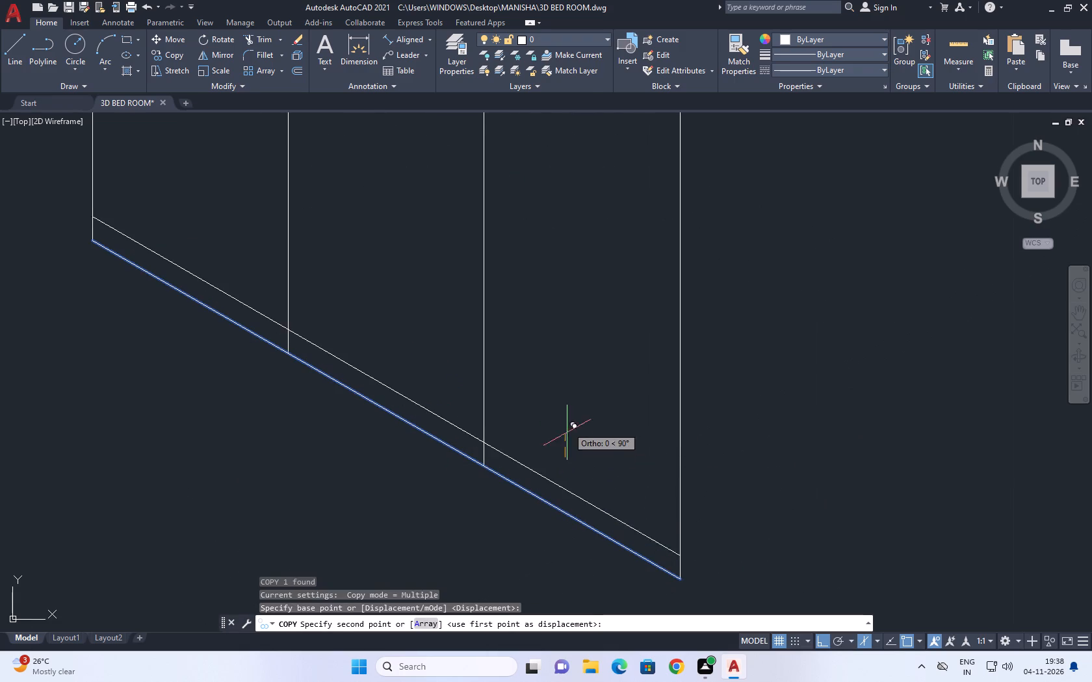
scroll(575, 406, "down", 1)
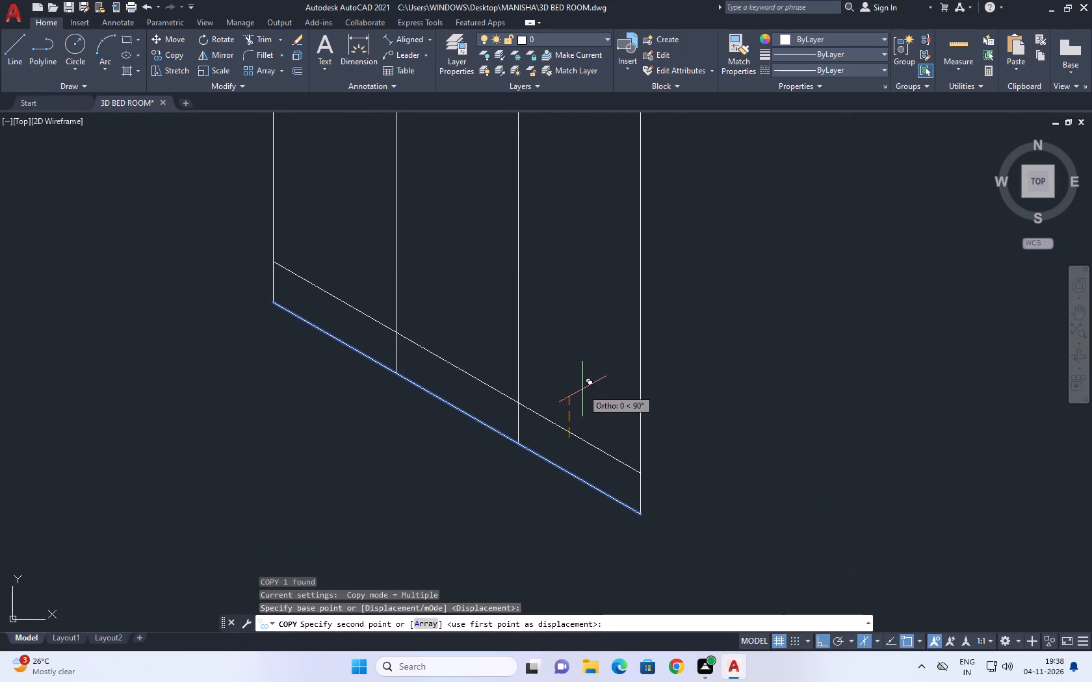
left_click(582, 389)
key("space")
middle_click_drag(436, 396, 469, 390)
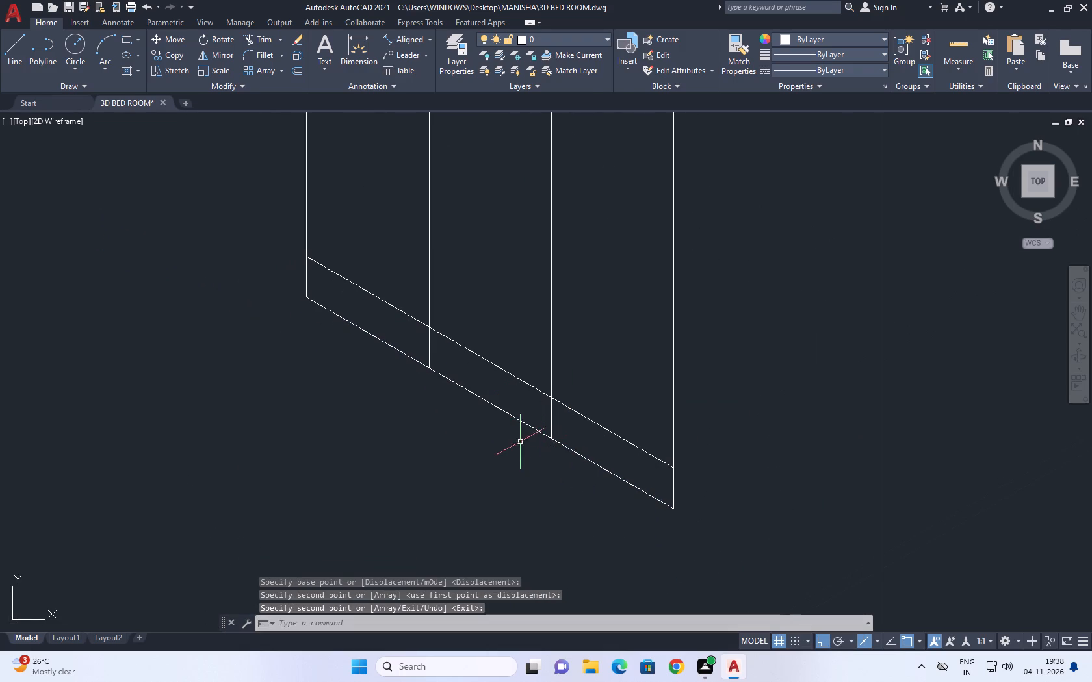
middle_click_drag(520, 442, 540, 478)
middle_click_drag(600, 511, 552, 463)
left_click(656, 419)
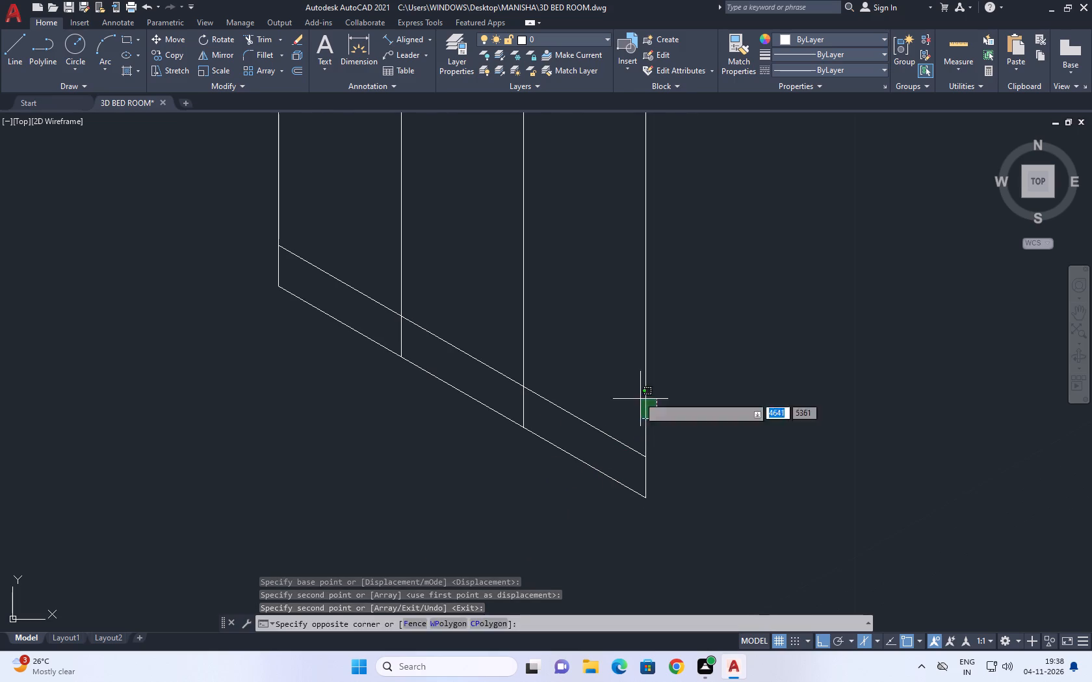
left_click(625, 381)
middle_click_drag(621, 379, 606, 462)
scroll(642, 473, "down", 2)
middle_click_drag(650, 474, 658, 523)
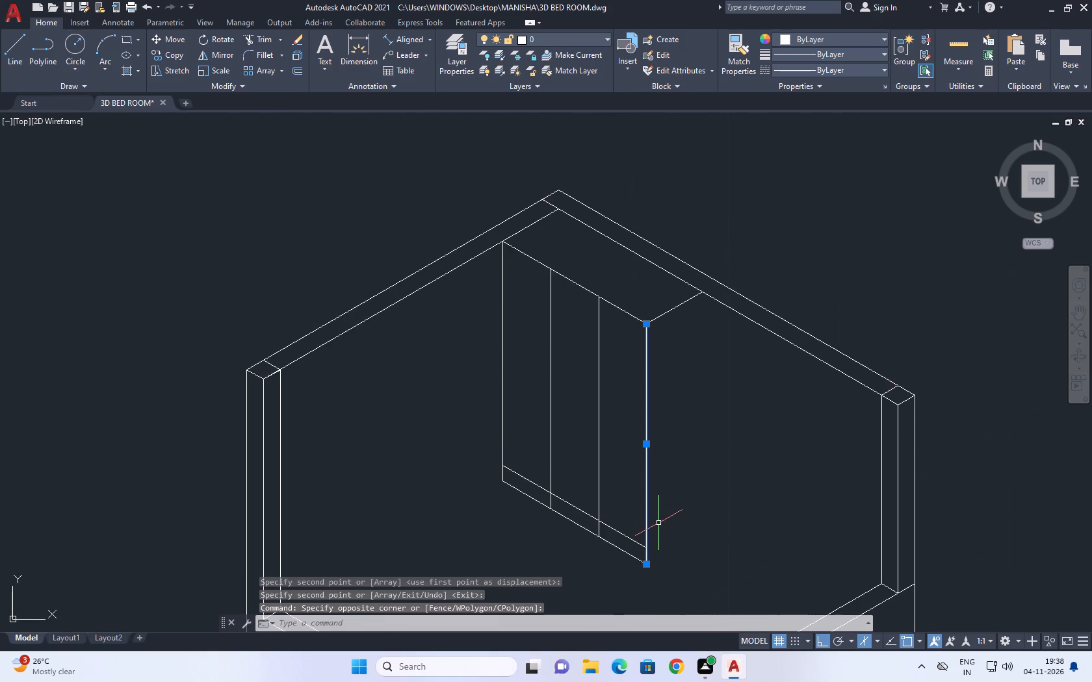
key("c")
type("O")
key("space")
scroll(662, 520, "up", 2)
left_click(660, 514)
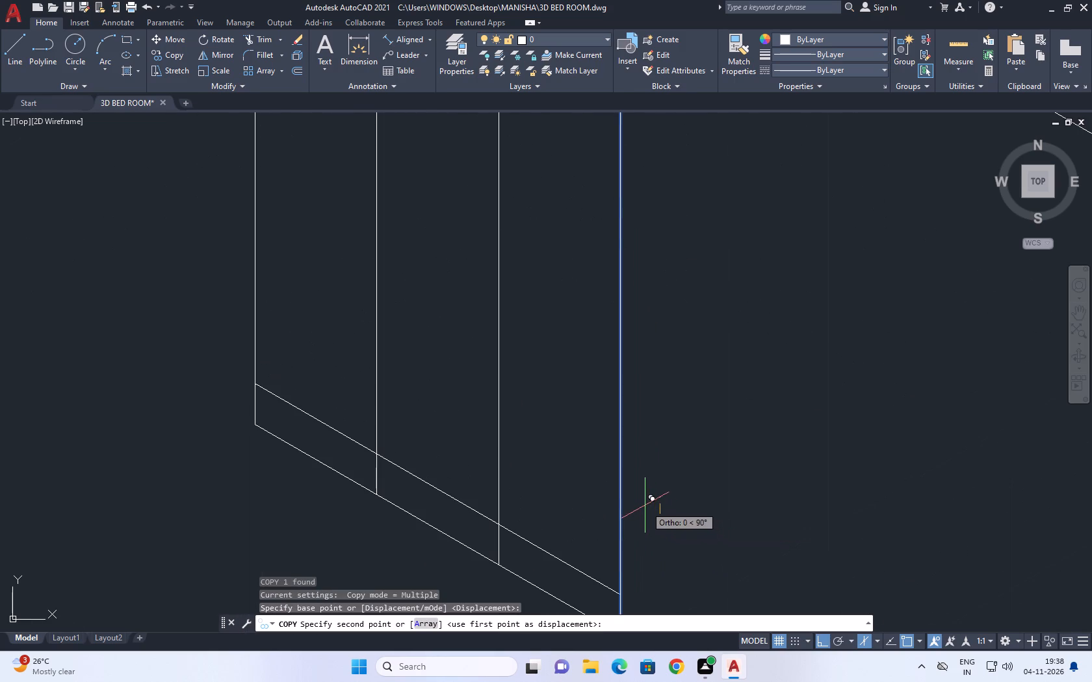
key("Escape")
Copy the wardrobe front's right vertical edge 0.01 inward along the front, using the left isoplane.
left_click(621, 498)
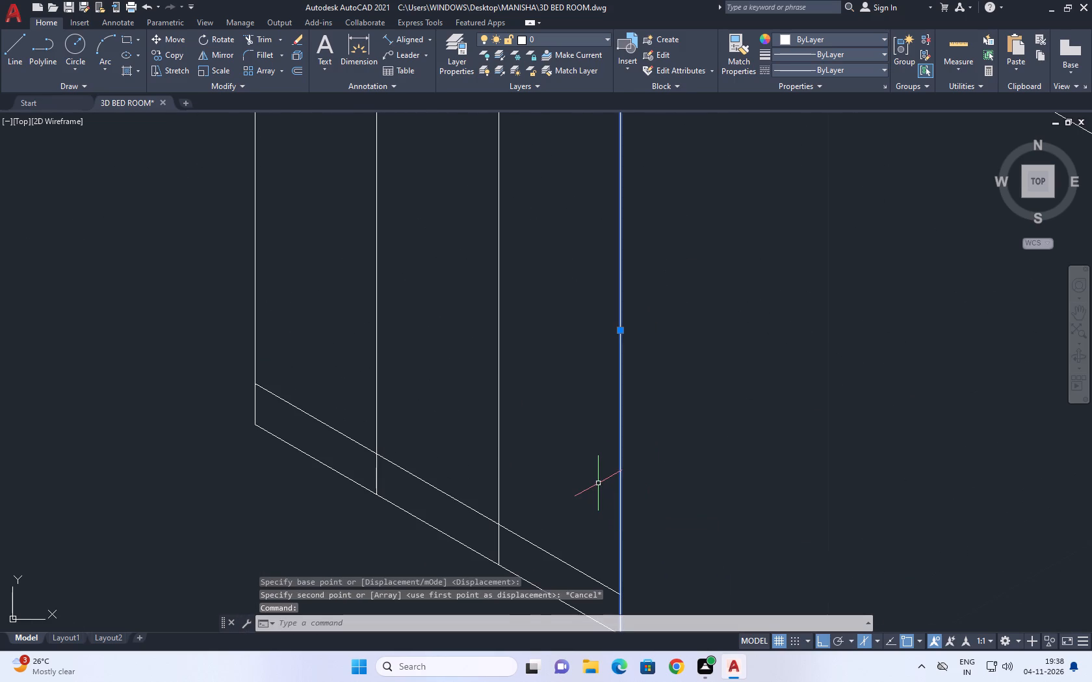
key("c")
key("o")
key("space")
left_click(600, 483)
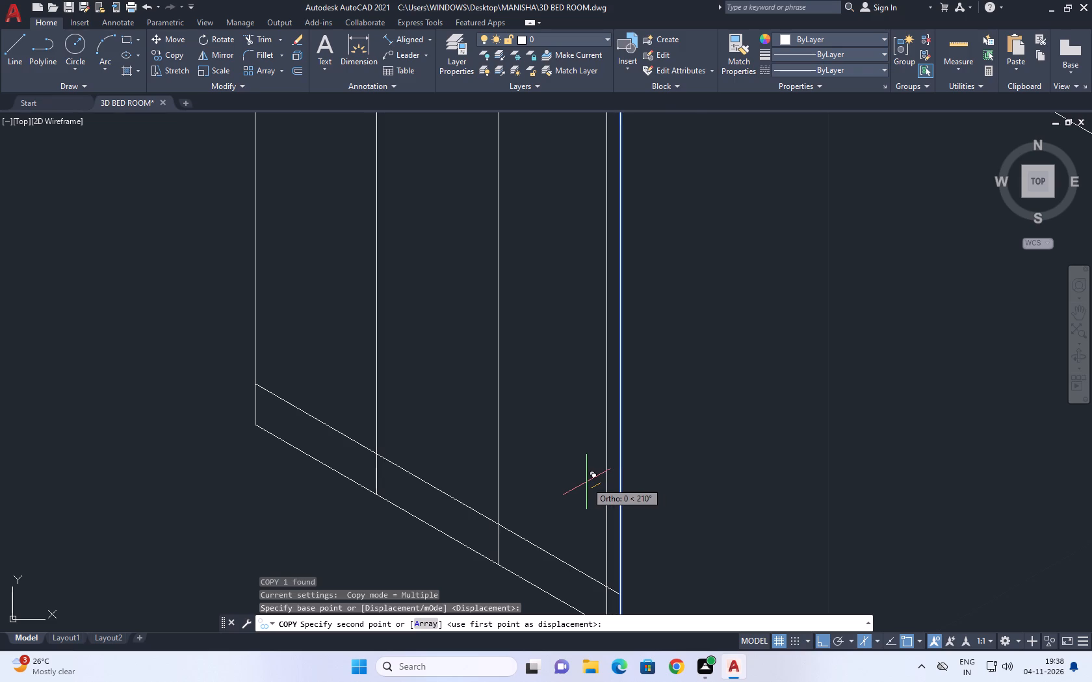
scroll(586, 482, "down", 1)
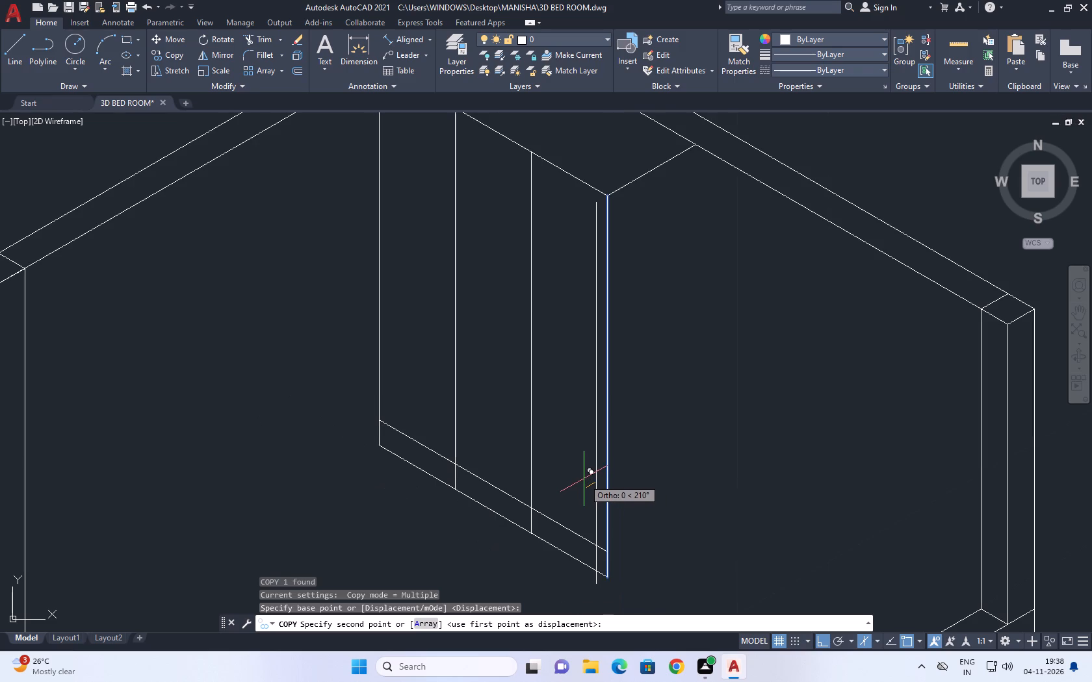
key("F5")
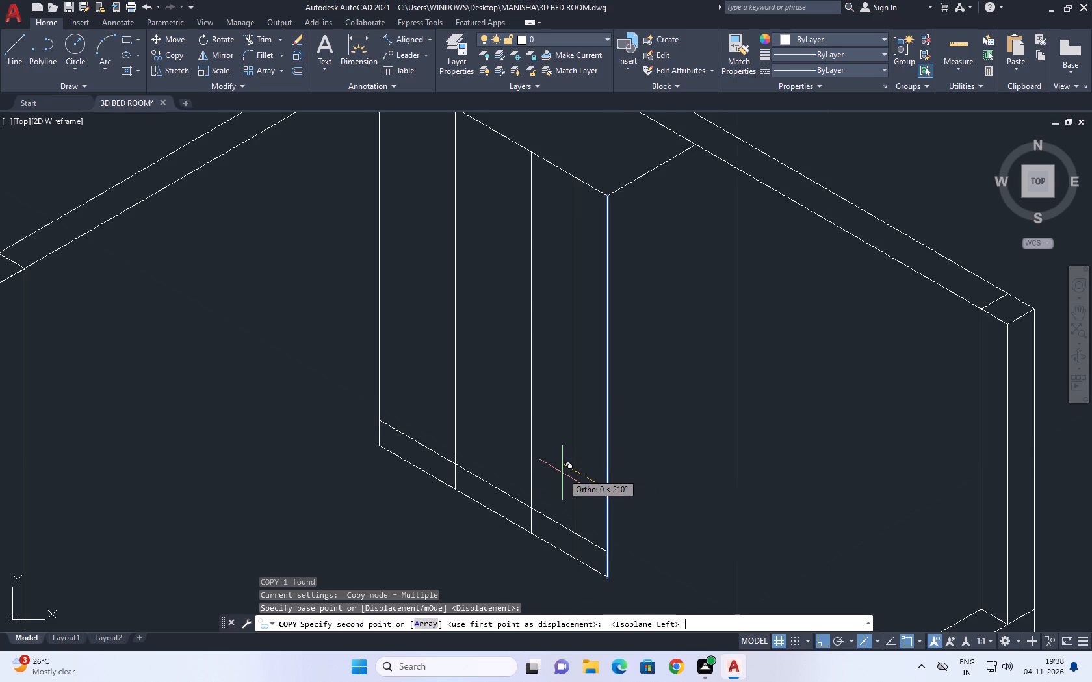
type("0.")
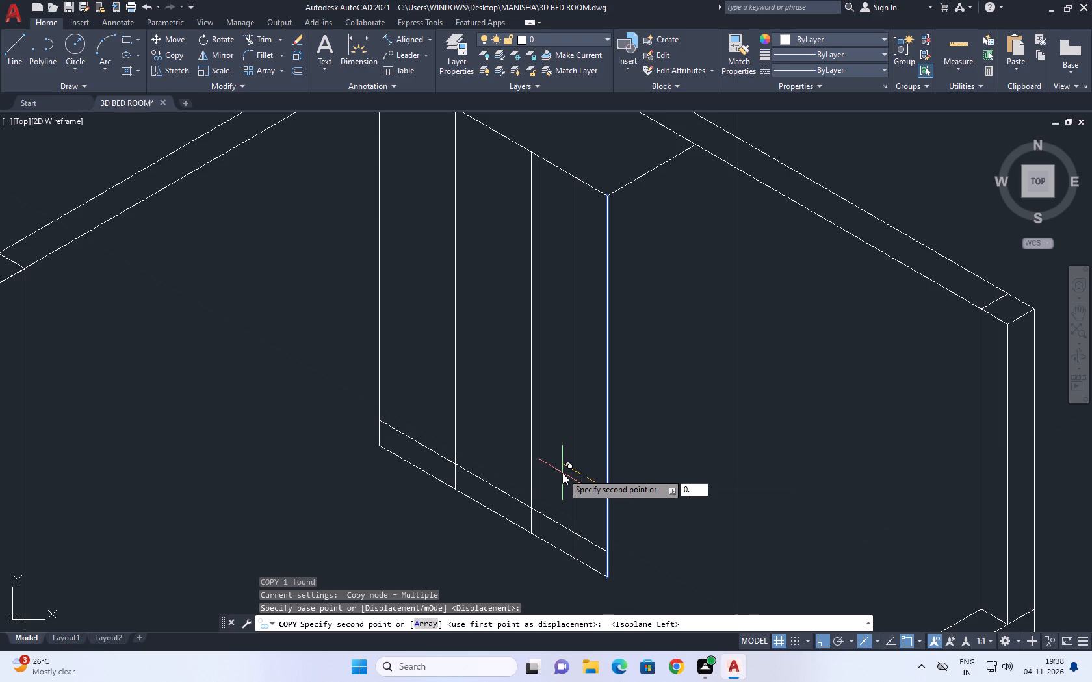
key("0")
type("1")
key("space")
key("Escape")
Move the copied inner line at the wardrobe front's right edge a further 0.01 inward.
scroll(597, 549, "up", 3)
left_click(632, 541)
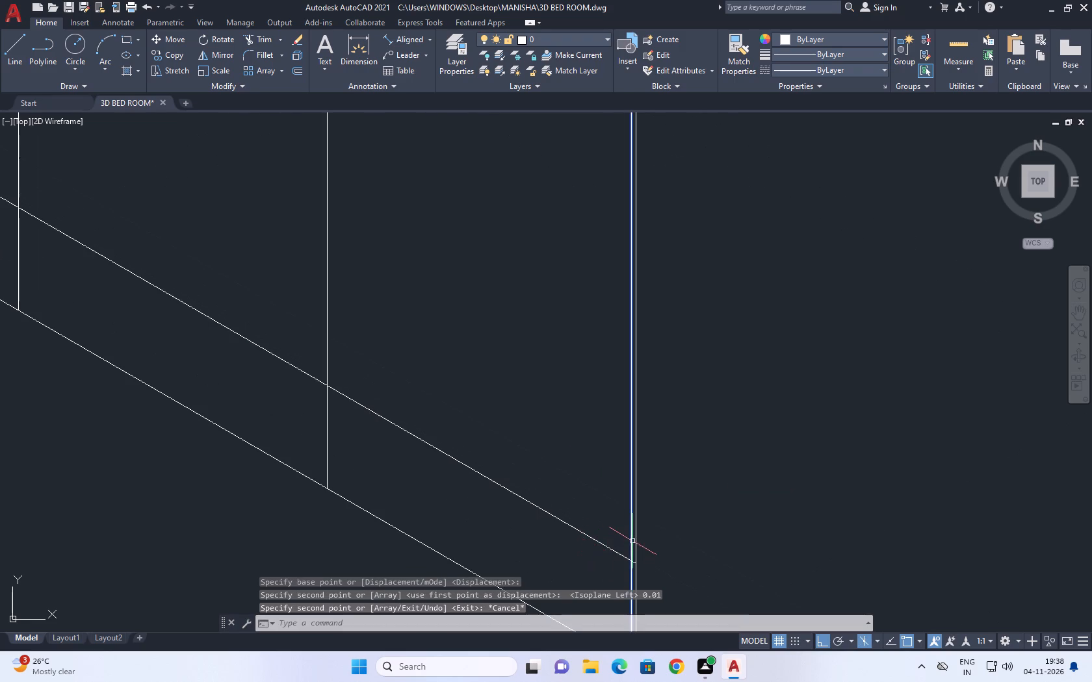
scroll(608, 514, "down", 3)
middle_click_drag(466, 331, 489, 375)
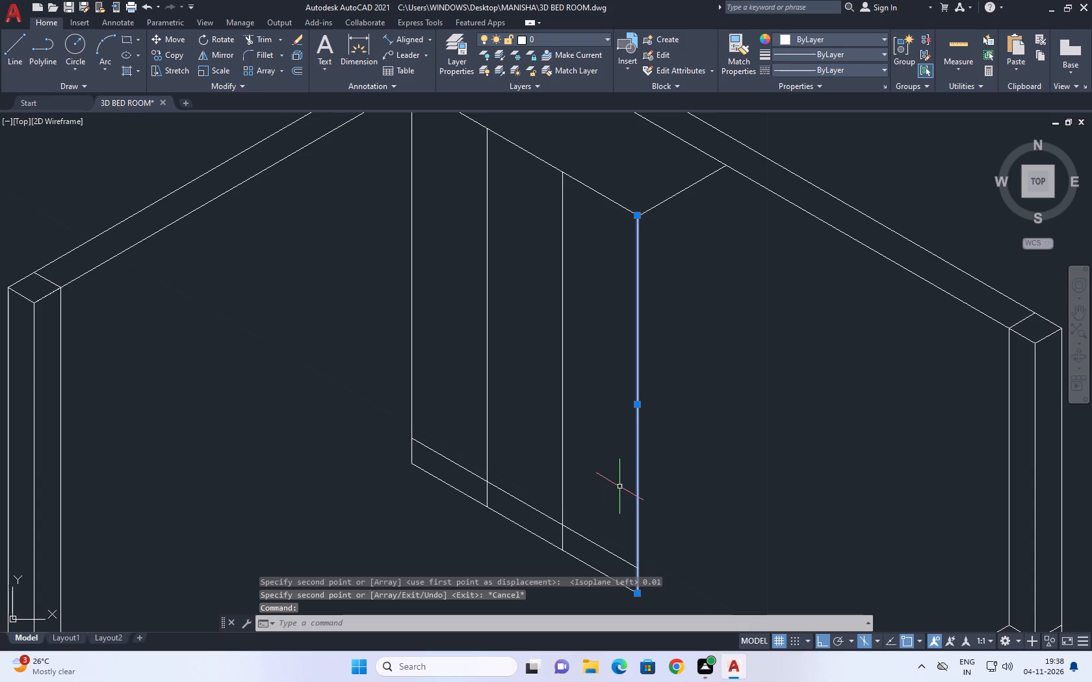
key("m")
key("space")
scroll(636, 495, "up", 2)
left_click(675, 501)
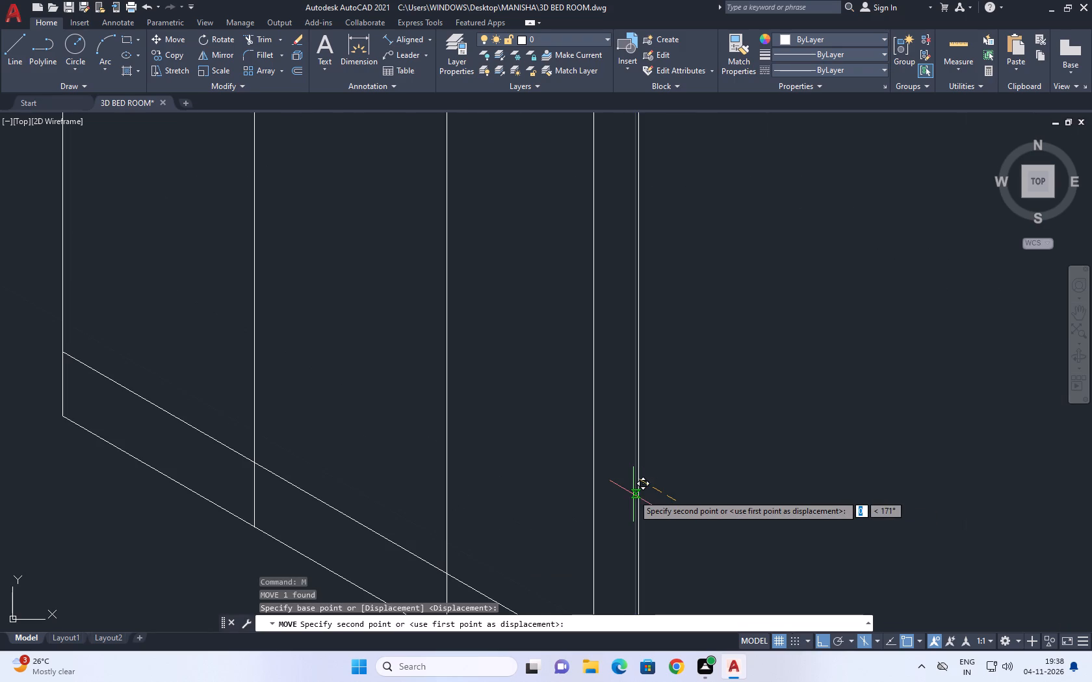
type("0.0")
key("1")
key("space")
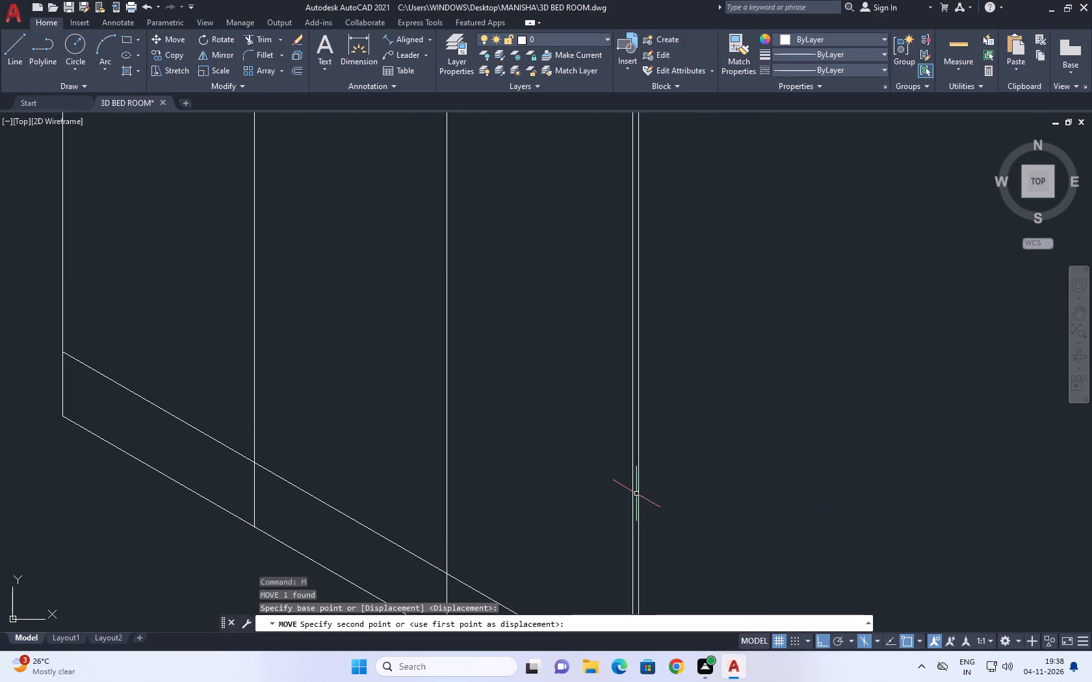
Copy the wardrobe front's left vertical edge 0.02 inward along the front.
scroll(676, 461, "down", 3)
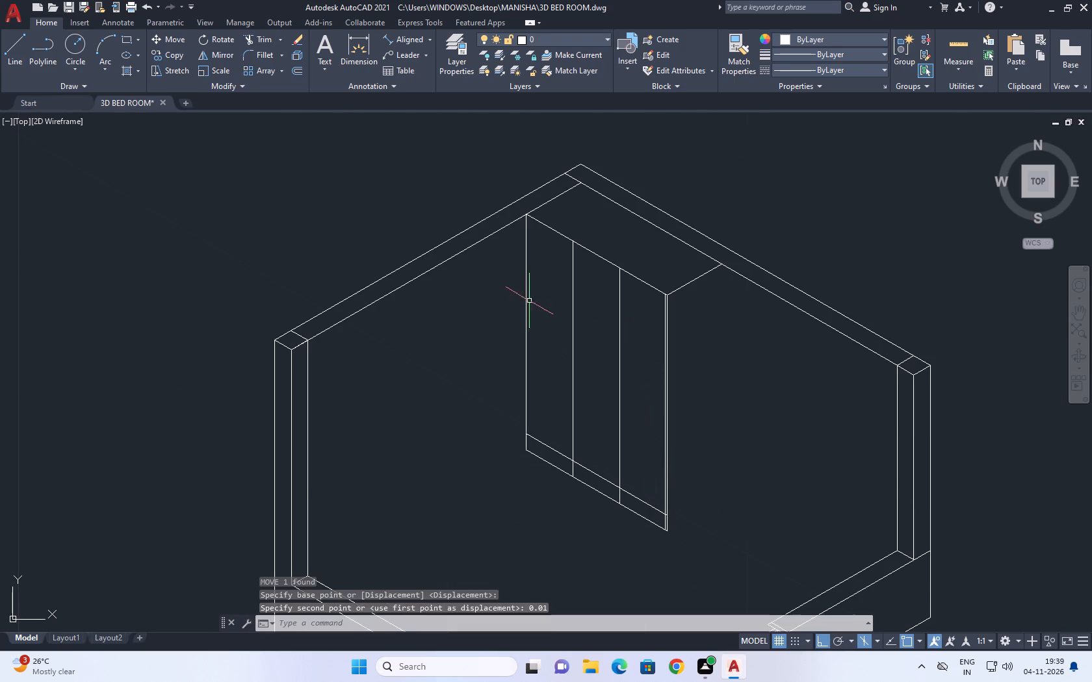
left_click(529, 299)
left_click(500, 316)
middle_click_drag(509, 318, 472, 368)
key("c")
type("O")
key("space")
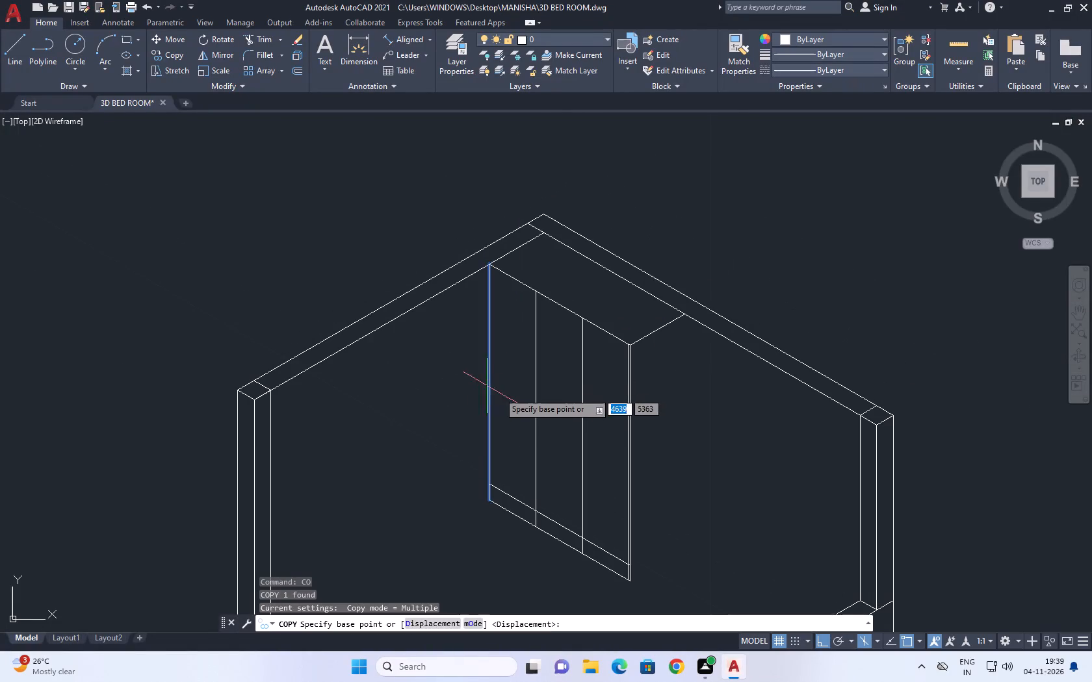
scroll(499, 392, "up", 2)
left_click(507, 379)
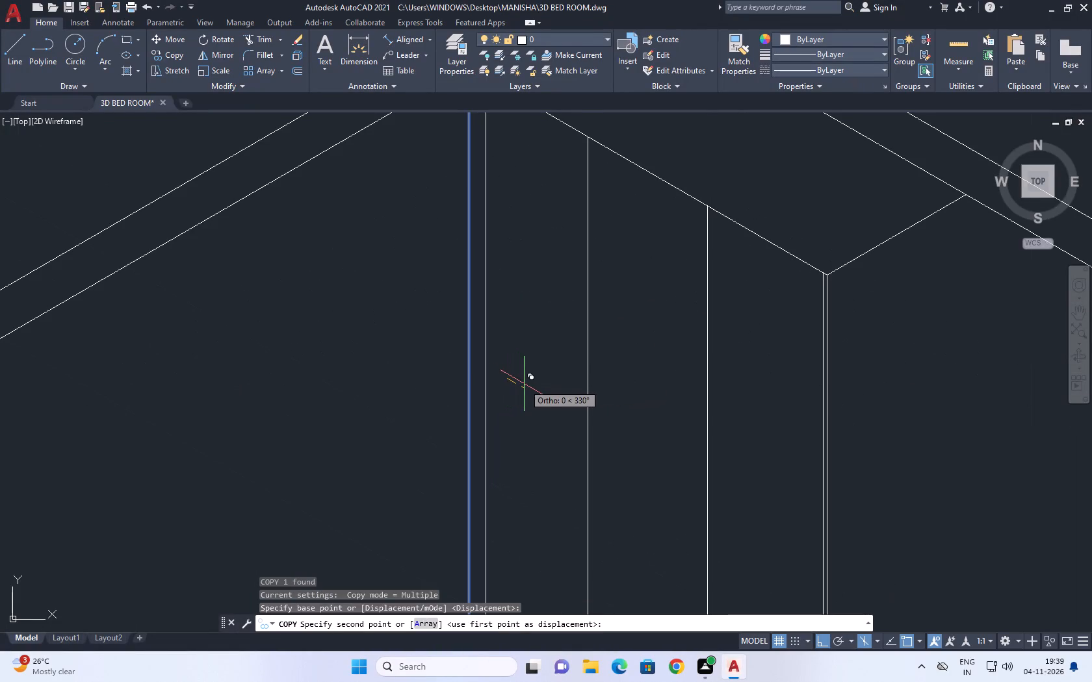
key("0")
type(".0")
type("2")
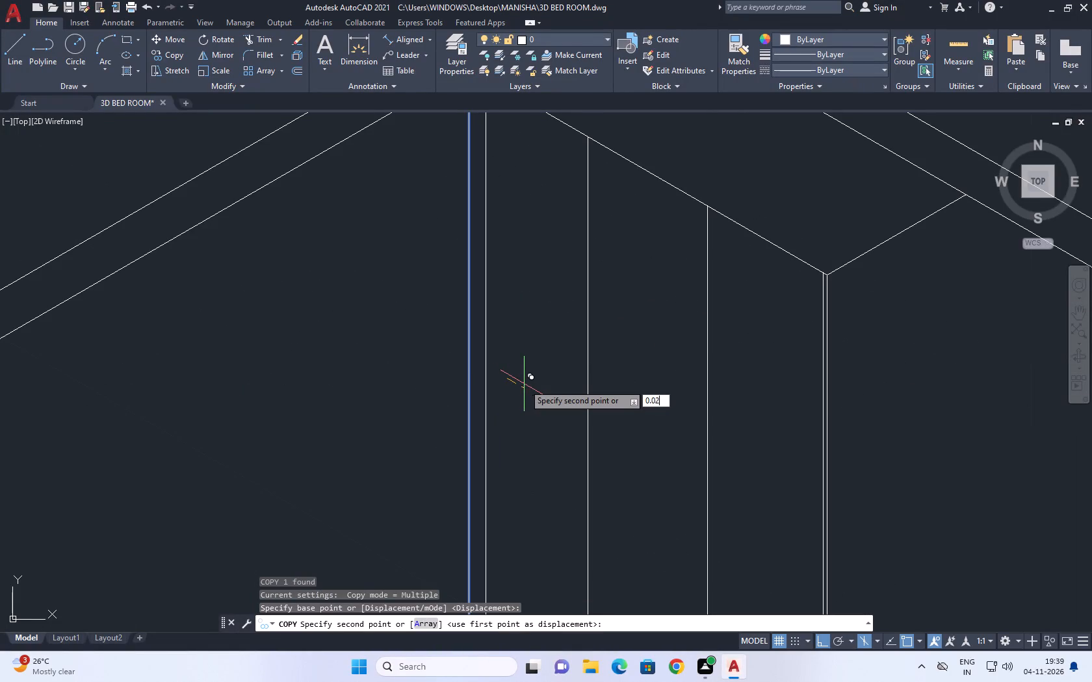
key("space")
key("Escape")
Copy the wardrobe's top front edge 0.05 straight down to form the top frame line.
scroll(567, 408, "down", 1)
middle_click_drag(590, 280, 587, 275)
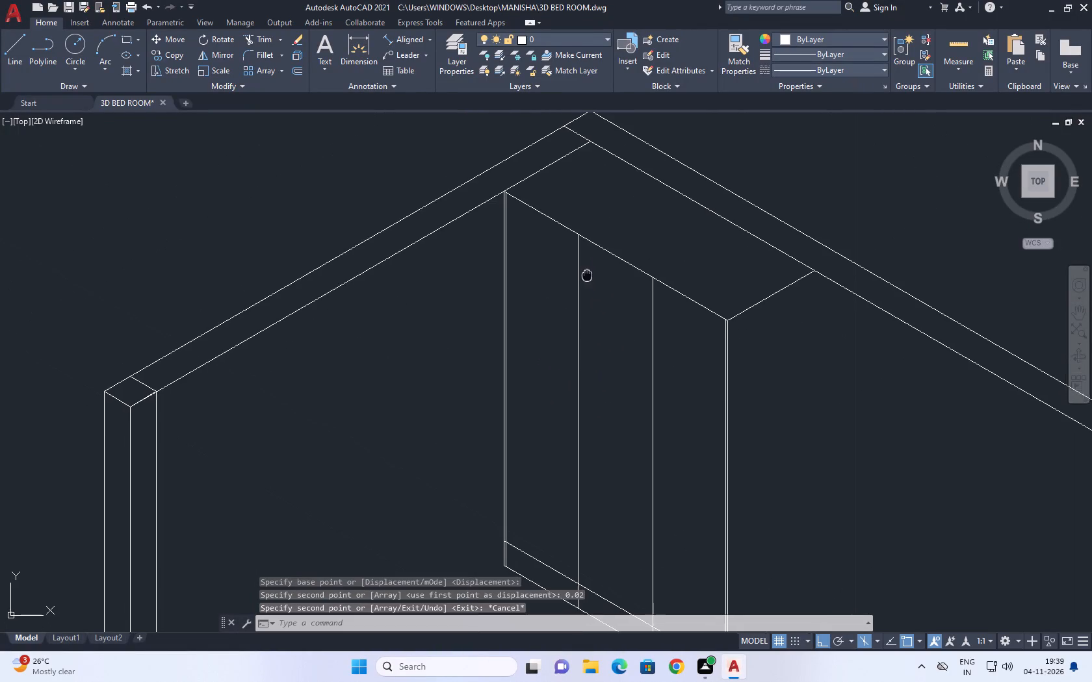
middle_click_drag(587, 275, 556, 370)
scroll(545, 322, "up", 1)
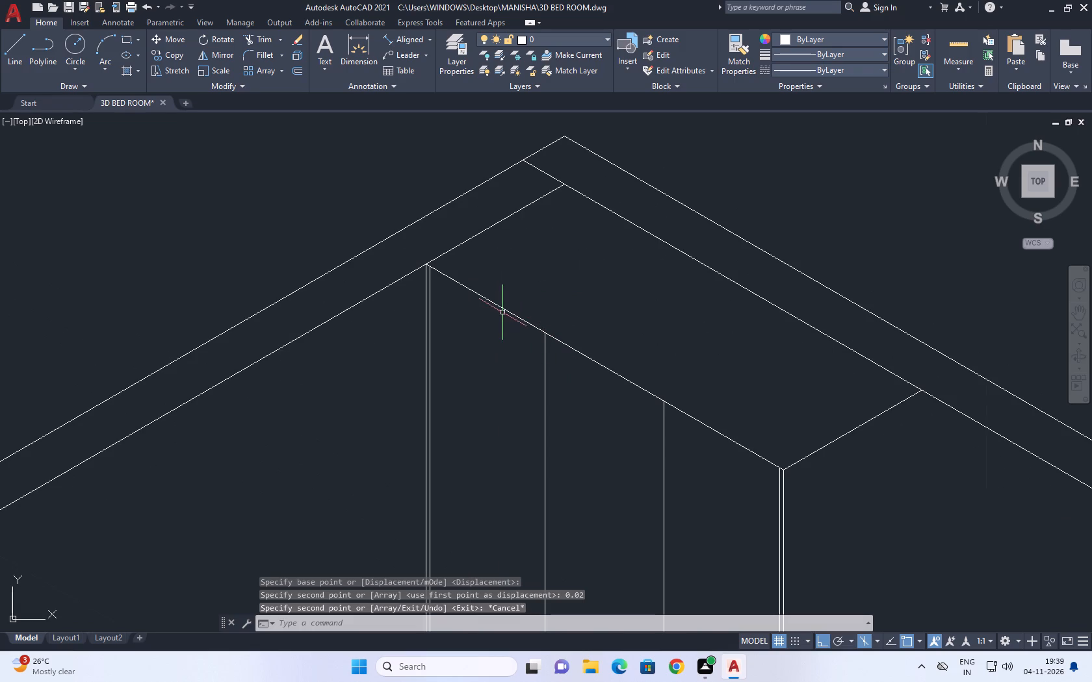
left_click(501, 310)
key("c")
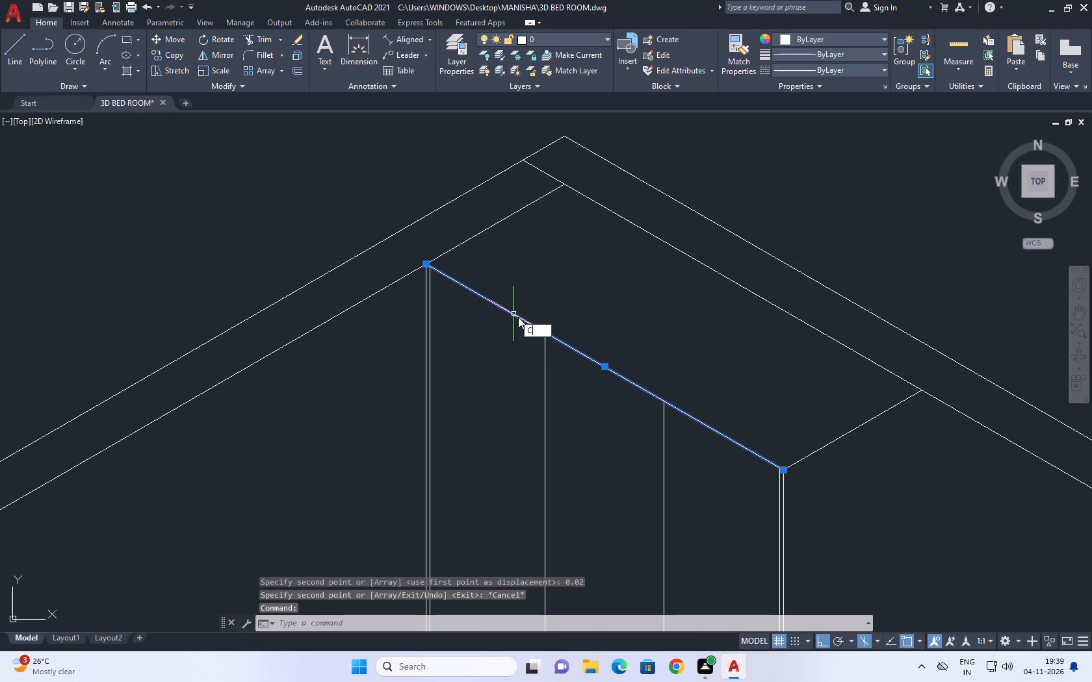
key("o")
key("space")
left_click_drag(519, 342, 519, 349)
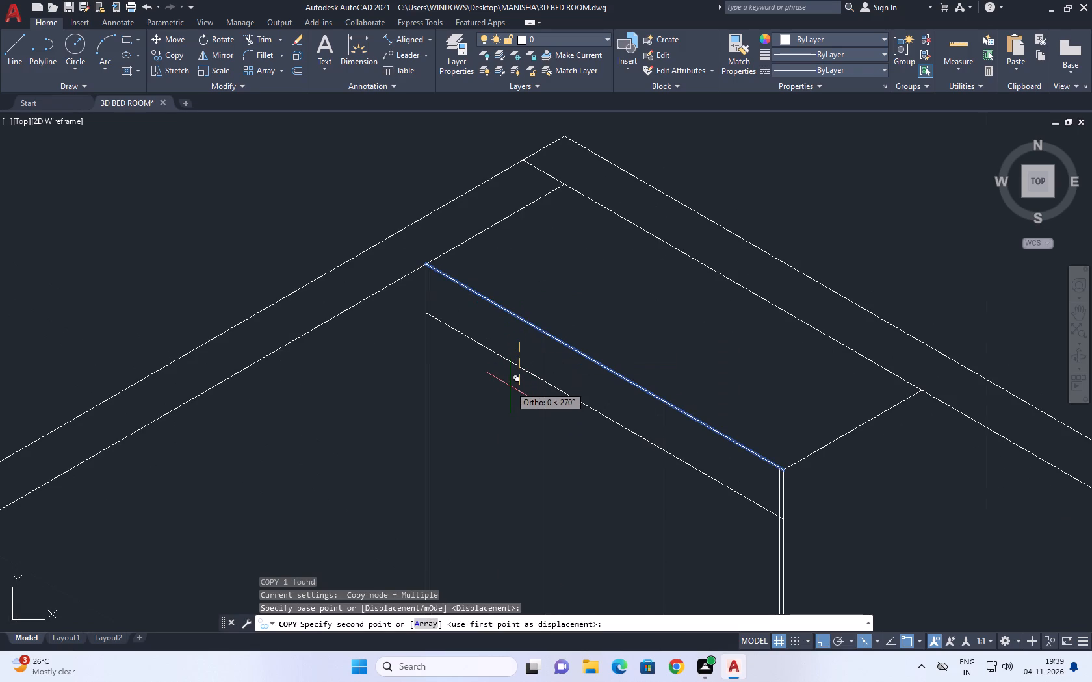
key("0")
type(".0")
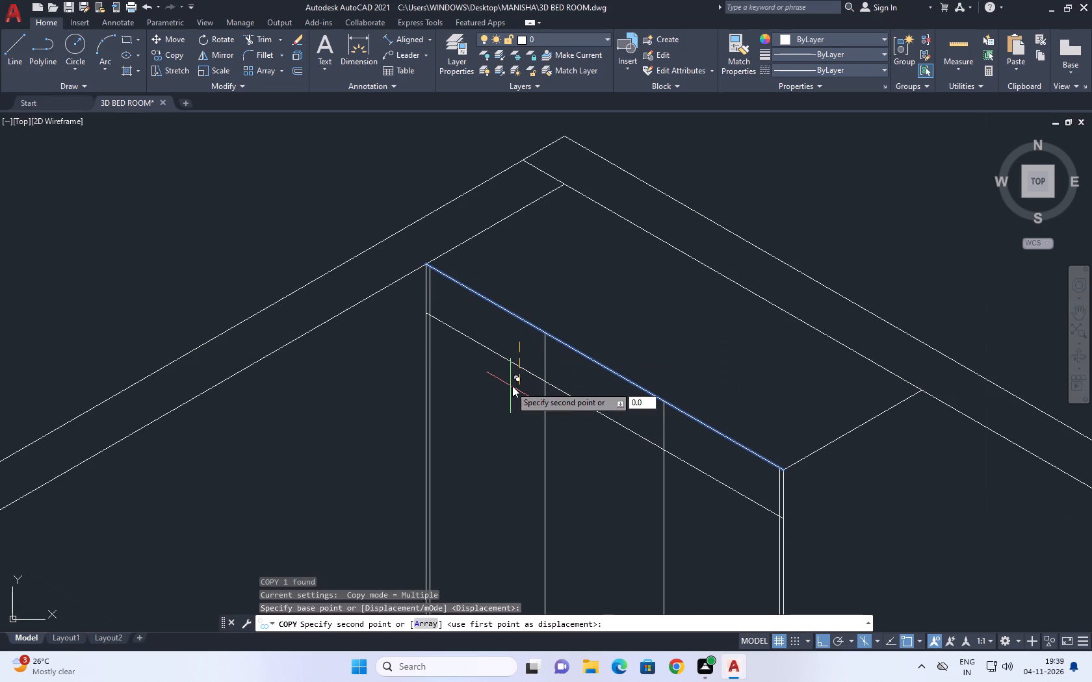
type("5")
key("space")
middle_click_drag(549, 409, 515, 286)
key("Escape")
Trim the overlapping ends of the inner frame lines at the wardrobe front's upper left corner.
middle_click_drag(400, 238, 421, 310)
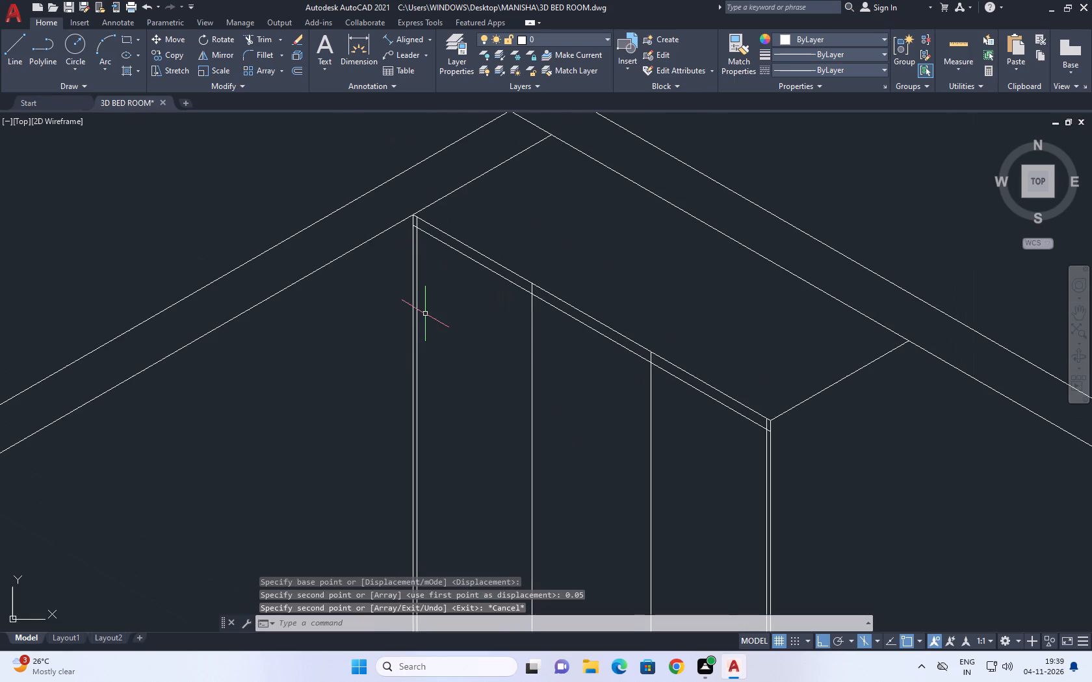
type("TR")
key("space")
scroll(419, 240, "up", 1)
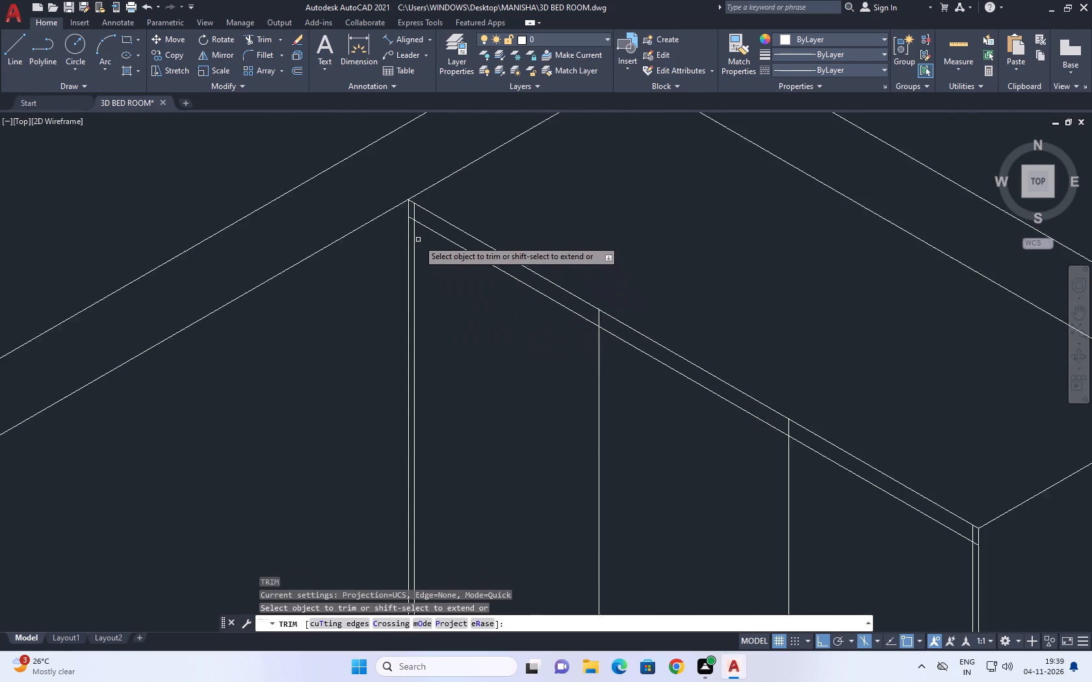
scroll(418, 240, "up", 6)
left_click(429, 247)
left_click(525, 214)
scroll(519, 221, "down", 2)
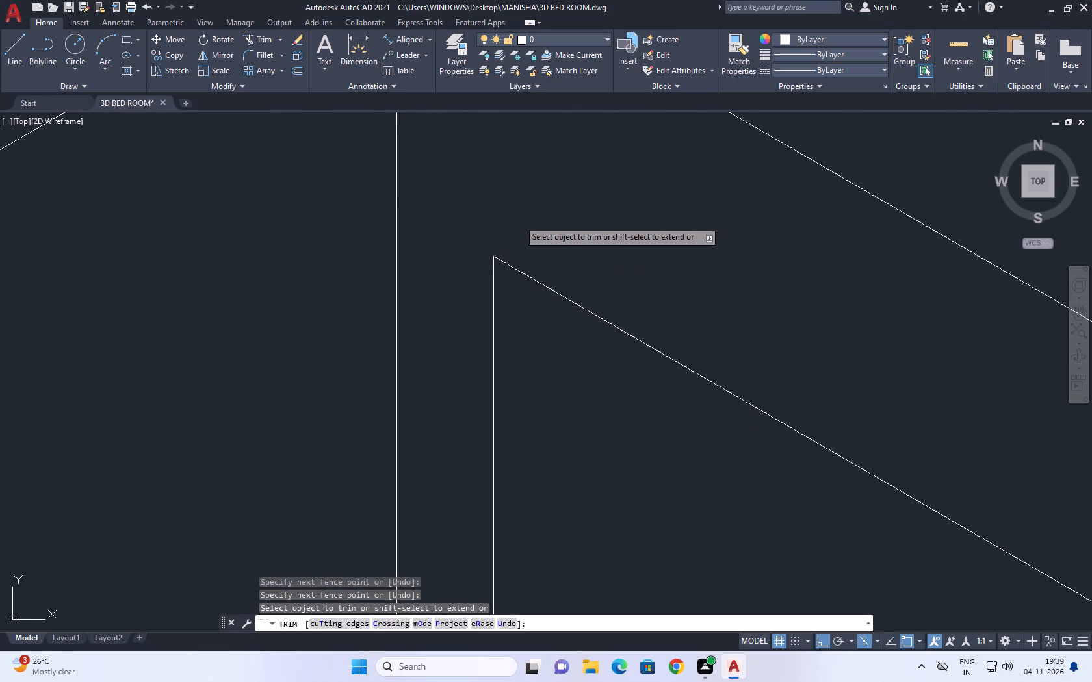
Trim the parts of the two vertical dividers that lie above the wardrobe's inner top frame line.
scroll(519, 221, "down", 2)
middle_click_drag(600, 283, 410, 242)
middle_click_drag(699, 351, 430, 192)
left_click_drag(543, 278, 518, 270)
left_click(491, 257)
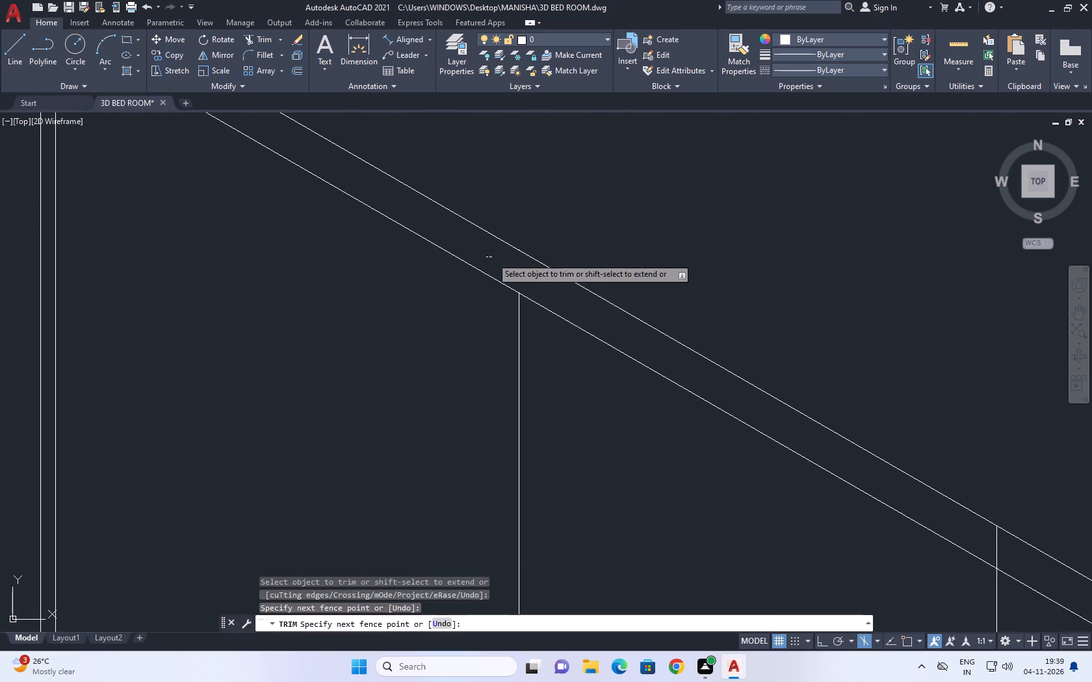
left_click(615, 319)
middle_click_drag(473, 247, 388, 233)
scroll(497, 283, "down", 3)
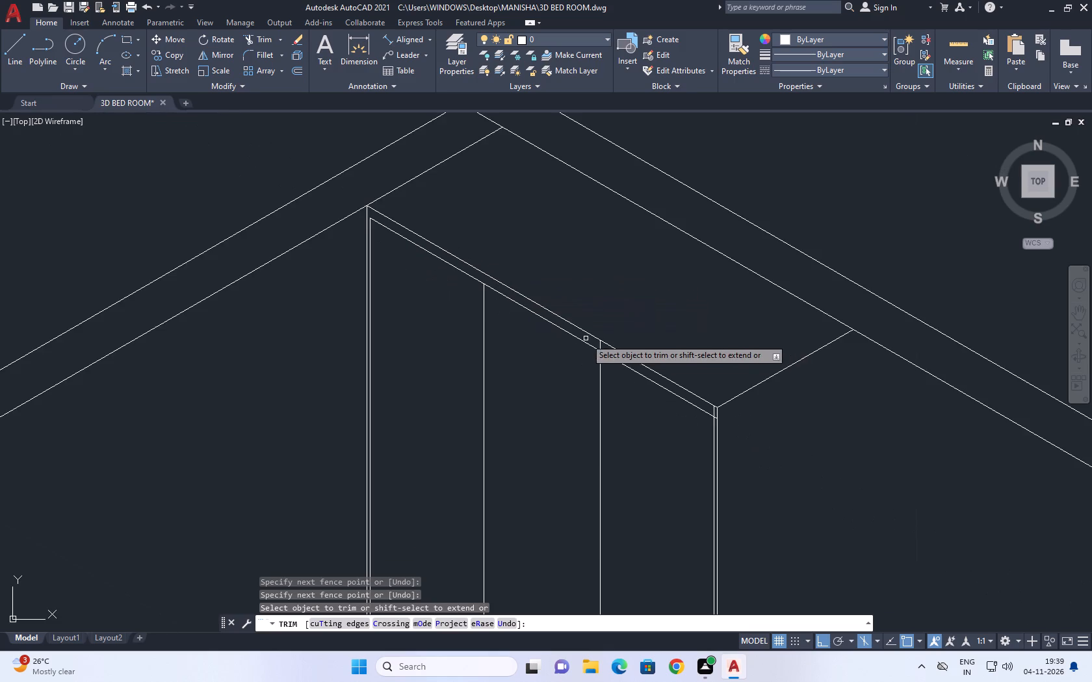
scroll(586, 341, "up", 2)
left_click(621, 356)
Trim the overlapping ends of the inner frame lines at the wardrobe front's upper right corner.
middle_click_drag(694, 377, 452, 229)
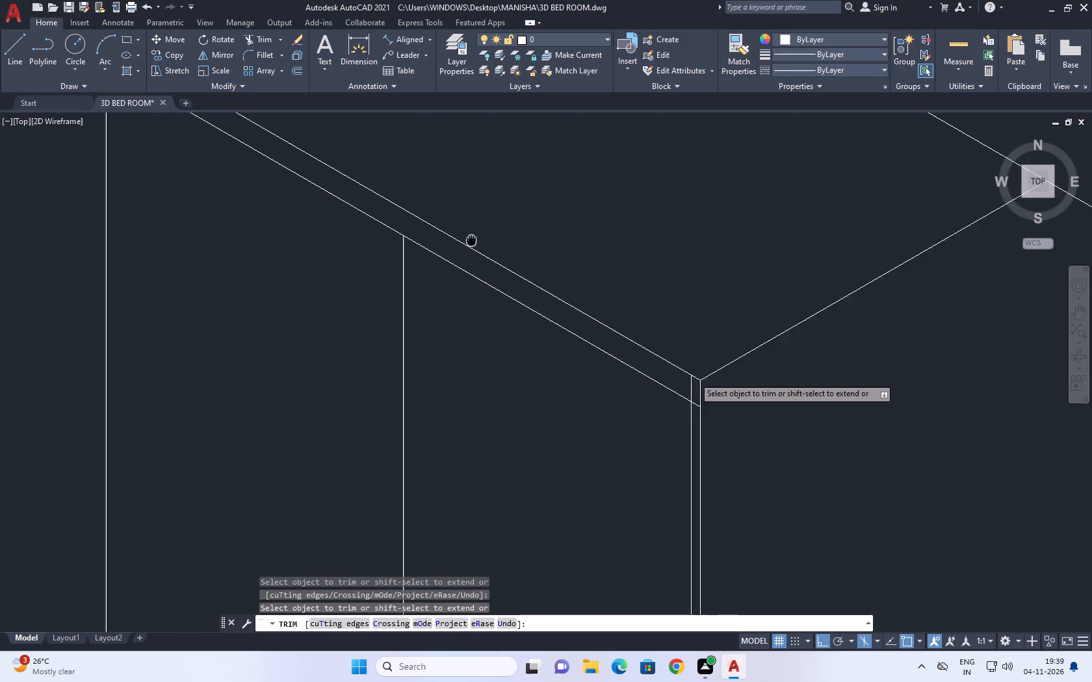
middle_click_drag(452, 229, 434, 218)
scroll(640, 385, "up", 3)
scroll(679, 317, "up", 2)
left_click(647, 248)
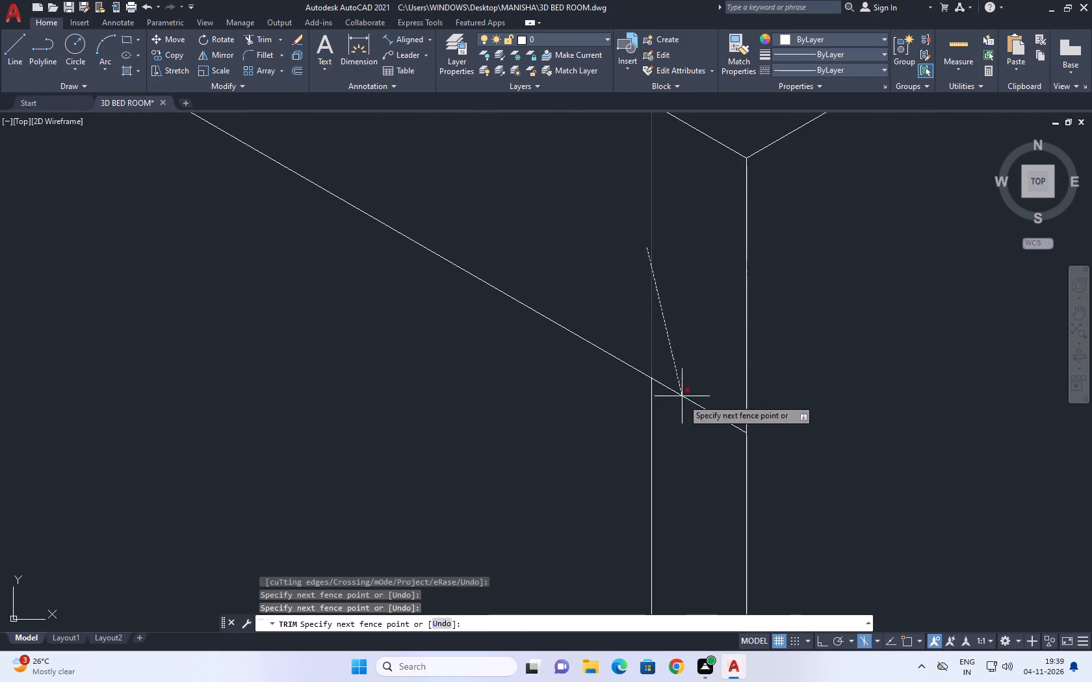
left_click_drag(689, 429, 690, 439)
scroll(581, 344, "down", 3)
middle_click_drag(603, 366, 570, 296)
Trim the overlapping ends of the base line and inner frame line at the wardrobe front's lower right corner.
scroll(571, 269, "down", 6)
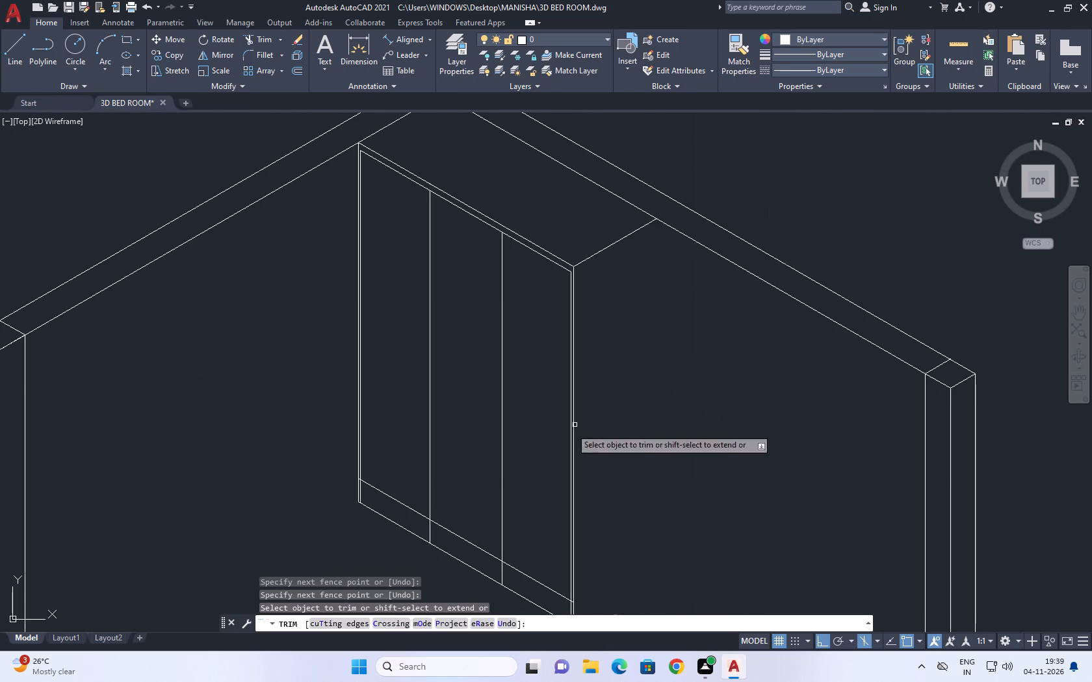
middle_click_drag(536, 437, 560, 250)
scroll(578, 423, "up", 5)
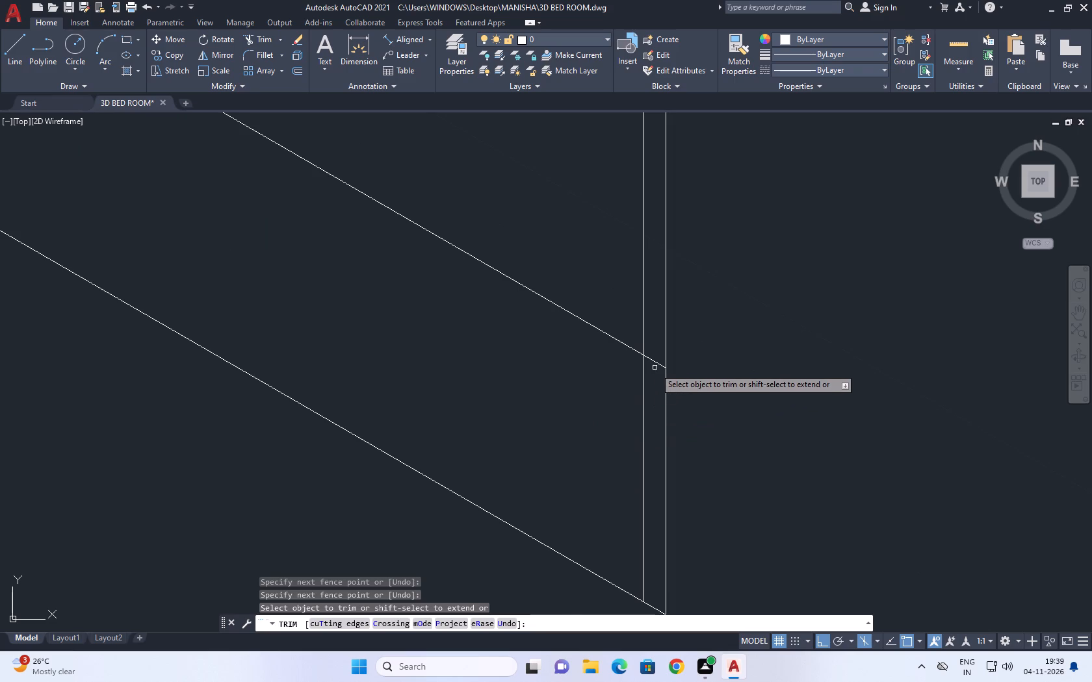
left_click(655, 364)
scroll(655, 370, "down", 3)
left_click(654, 395)
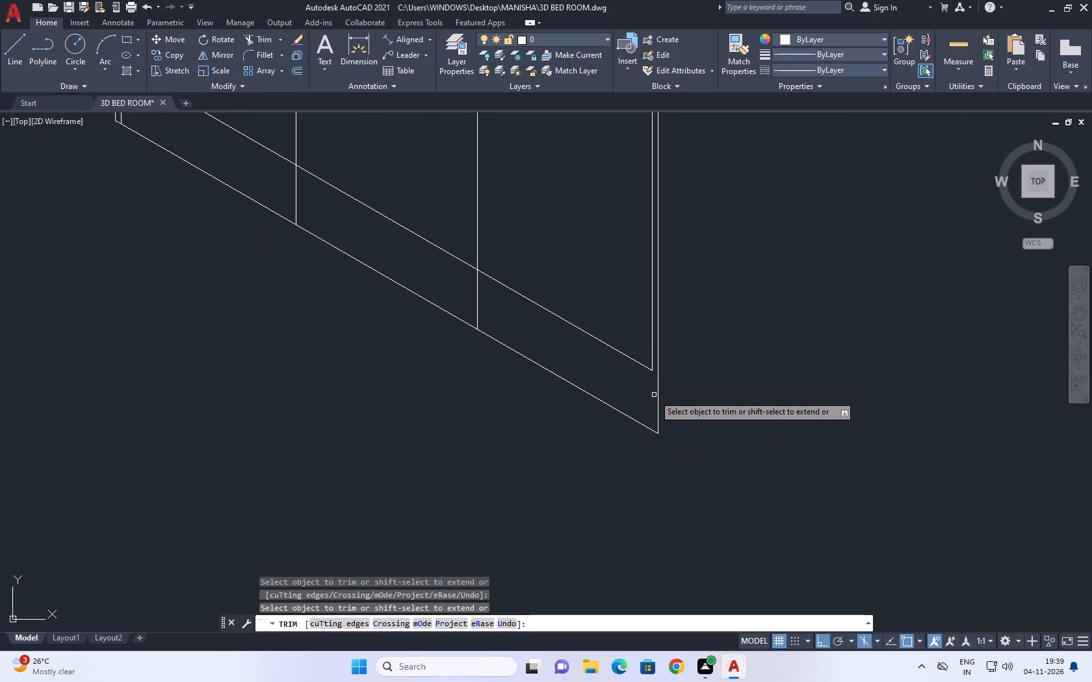
Trim the parts of the two vertical dividers that lie below the wardrobe's base line.
left_click_drag(547, 343, 538, 340)
left_click(441, 287)
middle_click_drag(354, 273, 525, 392)
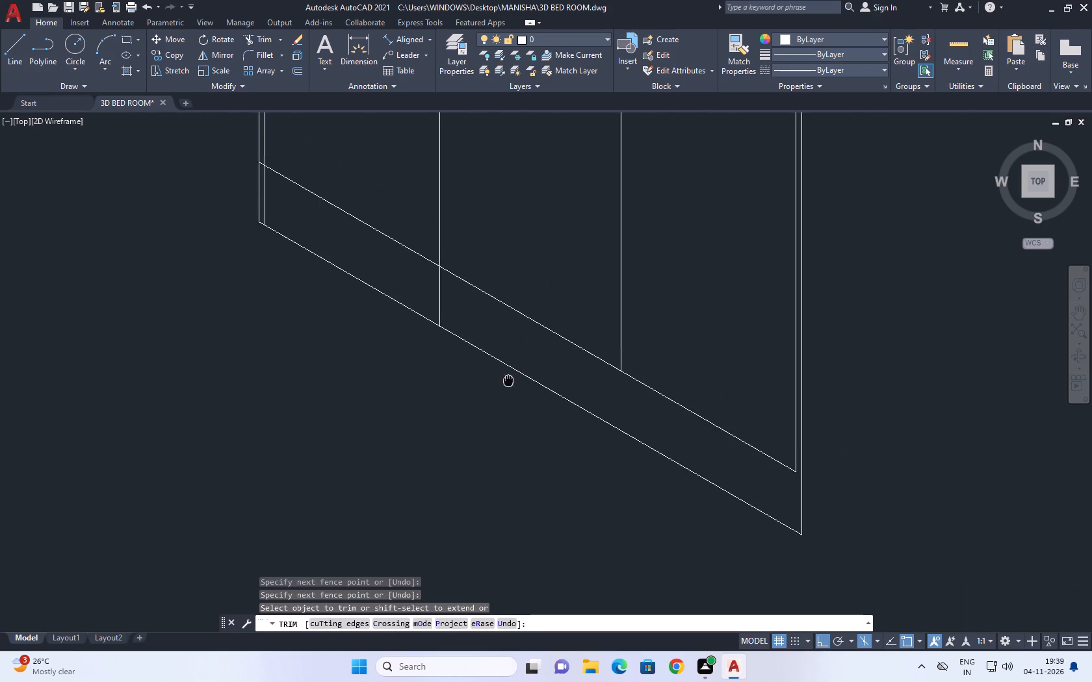
middle_click_drag(525, 392, 574, 422)
left_click(554, 356)
left_click_drag(458, 309, 447, 304)
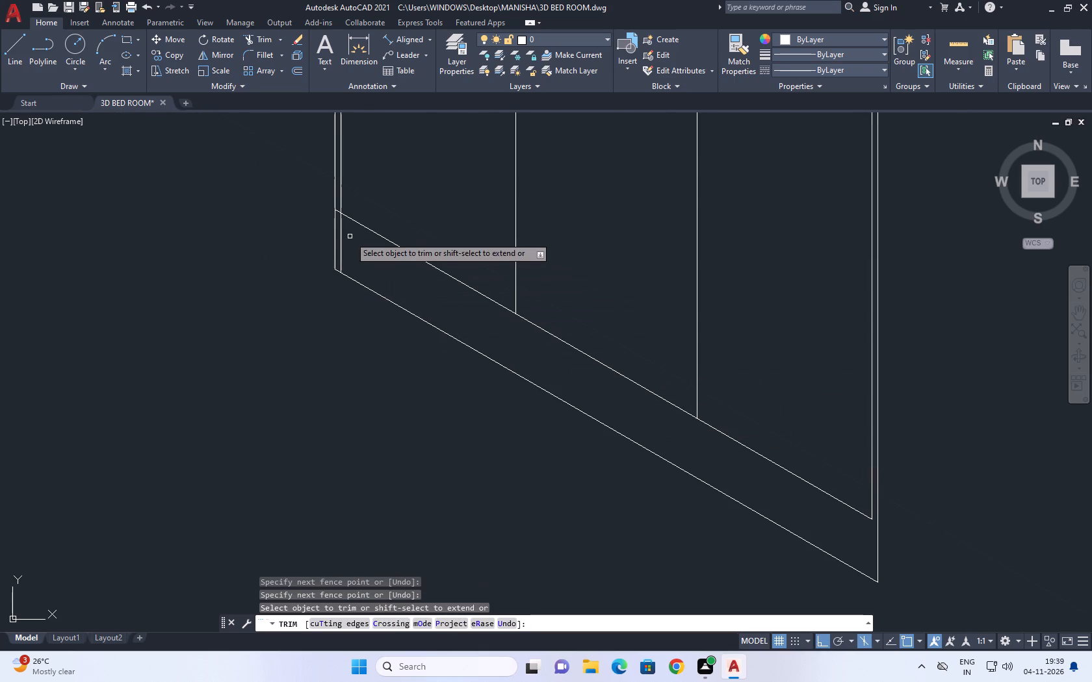
Trim the overlapping ends of the inner frame line and base line at the wardrobe front's lower left corner.
left_click(341, 232)
scroll(341, 226, "up", 2)
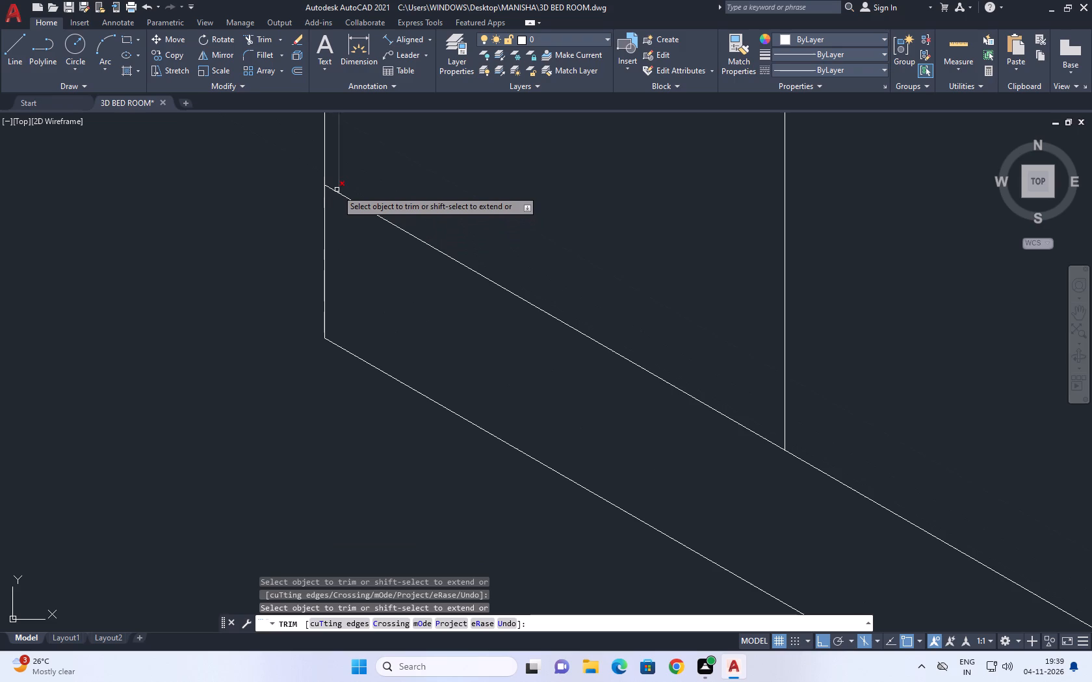
left_click(335, 190)
right_click(441, 207)
left_click(504, 224)
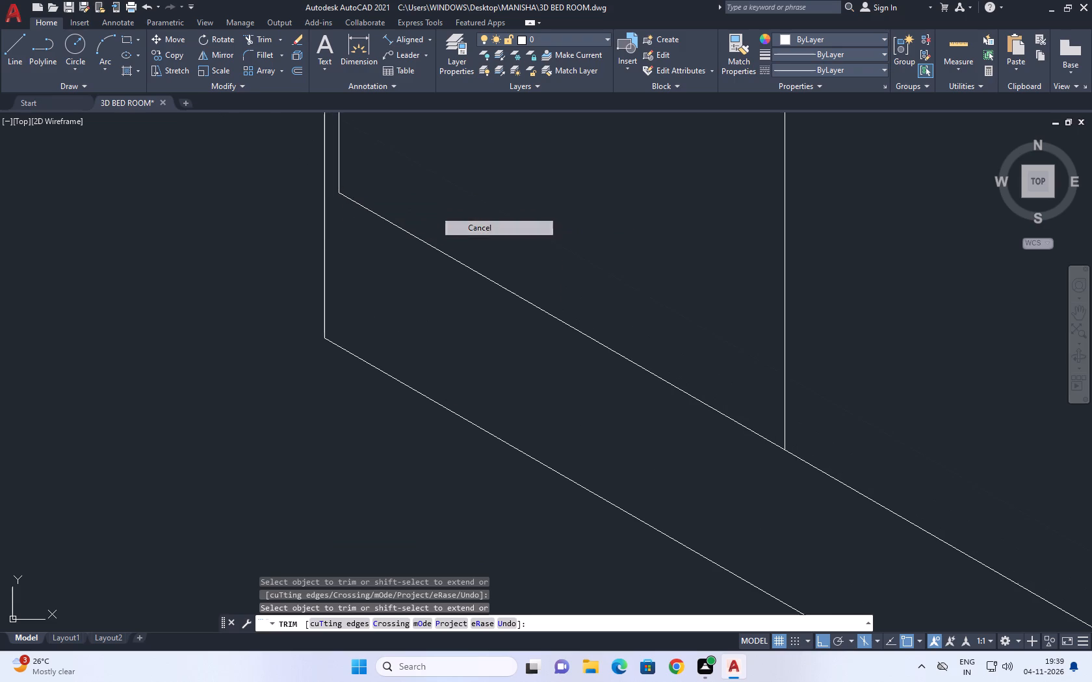
Draw a vertical line about 3 units straight down from the wardrobe's top corner where its side meets the back wall.
scroll(461, 361, "down", 6)
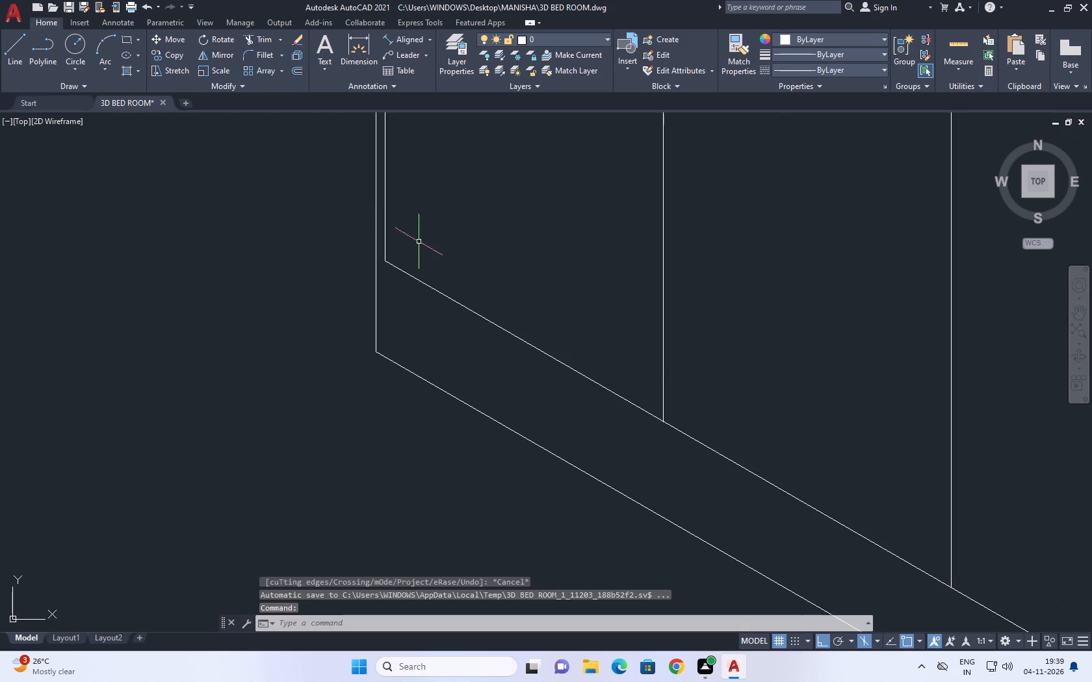
scroll(370, 369, "down", 2)
scroll(523, 340, "down", 3)
middle_click_drag(515, 310, 551, 333)
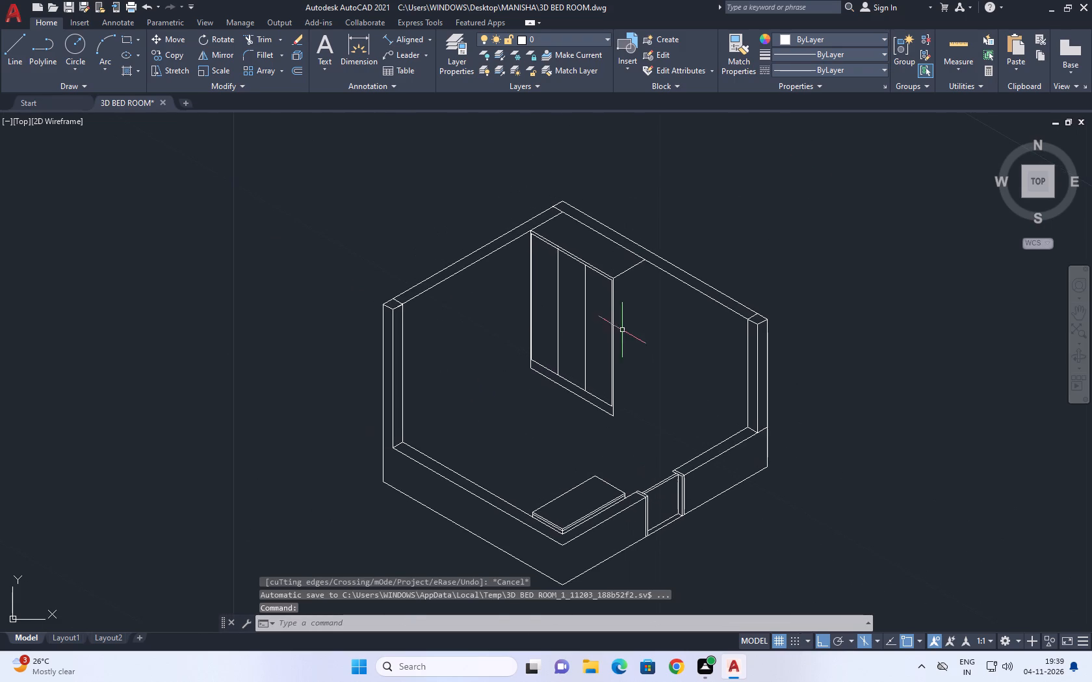
middle_click_drag(597, 313, 466, 305)
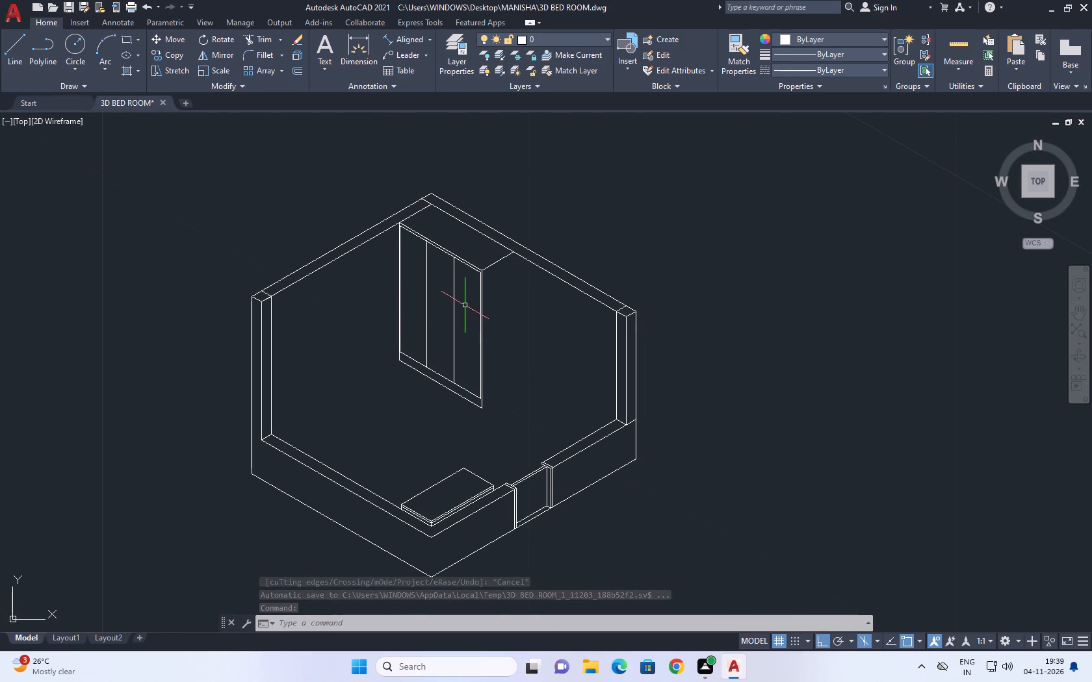
type("L")
key("space")
scroll(504, 256, "up", 1)
left_click(519, 249)
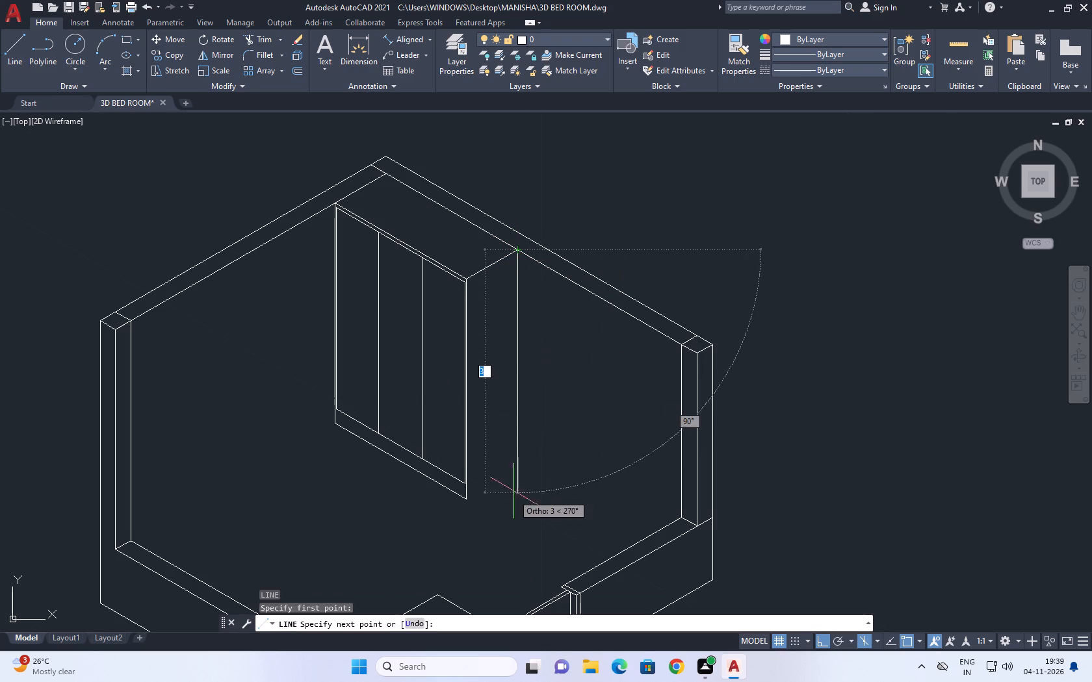
left_click(508, 492)
key("space")
Draw the wardrobe side's bottom edge from the front lower right corner at 30° past the rear vertical line.
key("space")
left_click_drag(465, 501, 471, 498)
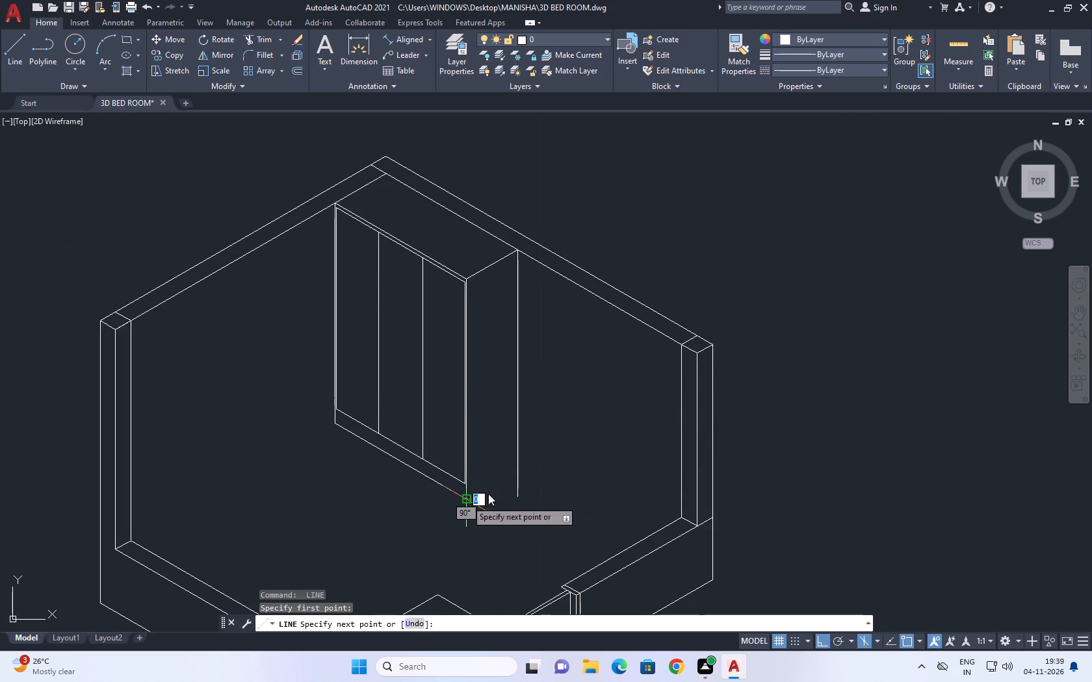
key("F5")
left_click(585, 429)
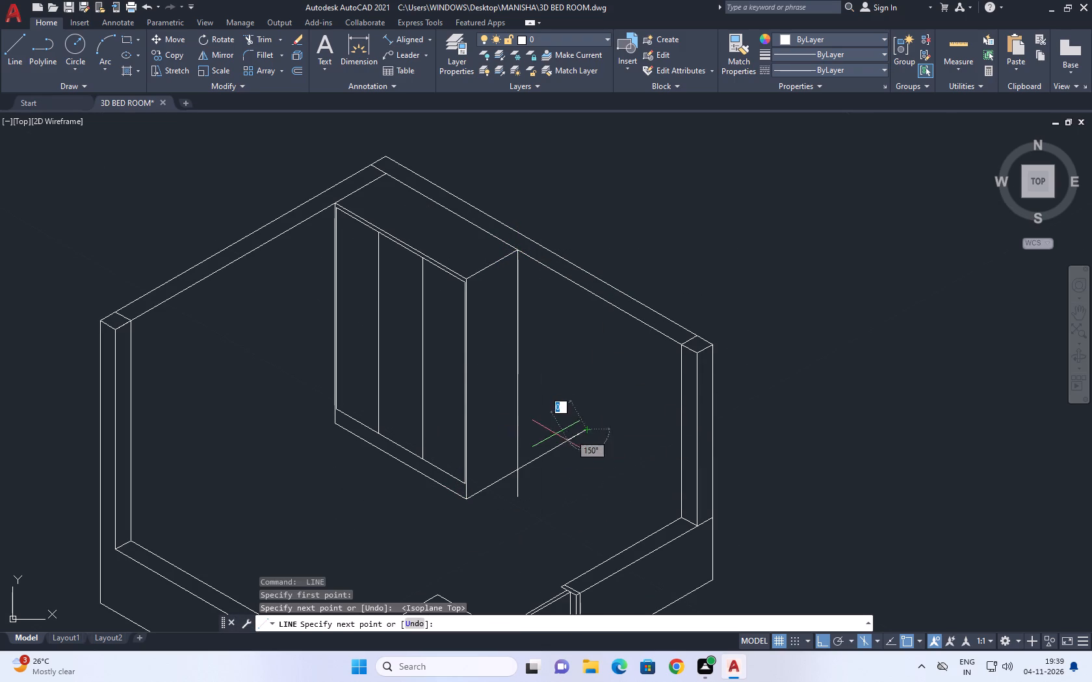
key("Escape")
Trim the overshooting ends of the rear vertical and bottom edge lines at the wardrobe side's lower rear corner.
type("TR")
key("space")
left_click(520, 502)
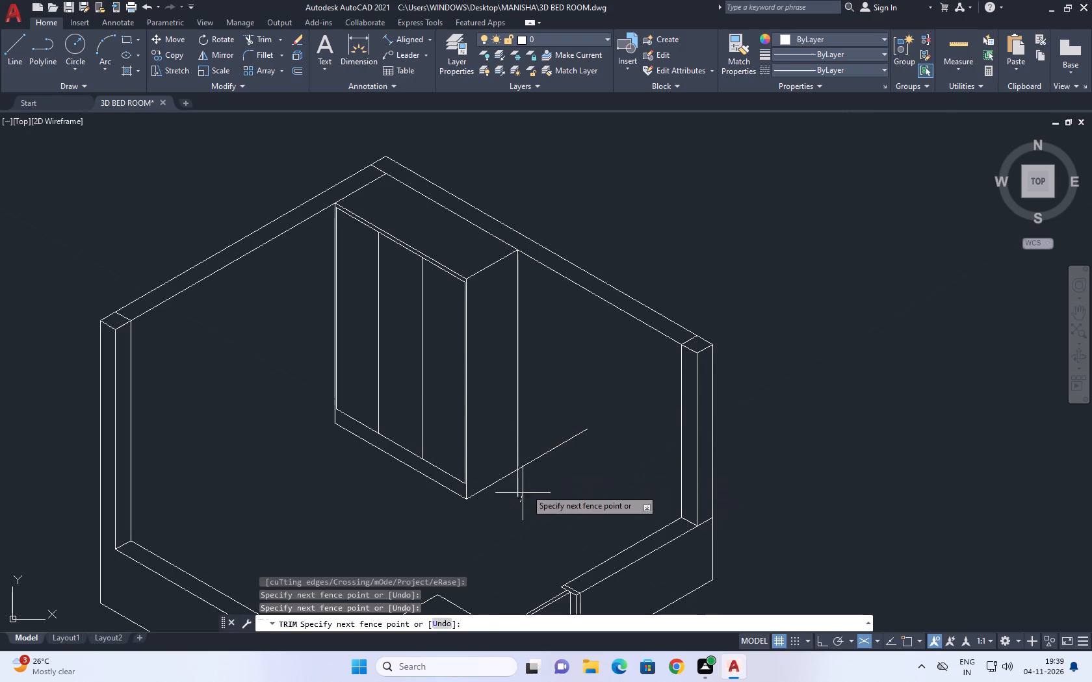
left_click(540, 442)
left_click_drag(530, 467, 522, 475)
left_click(508, 490)
key("Escape")
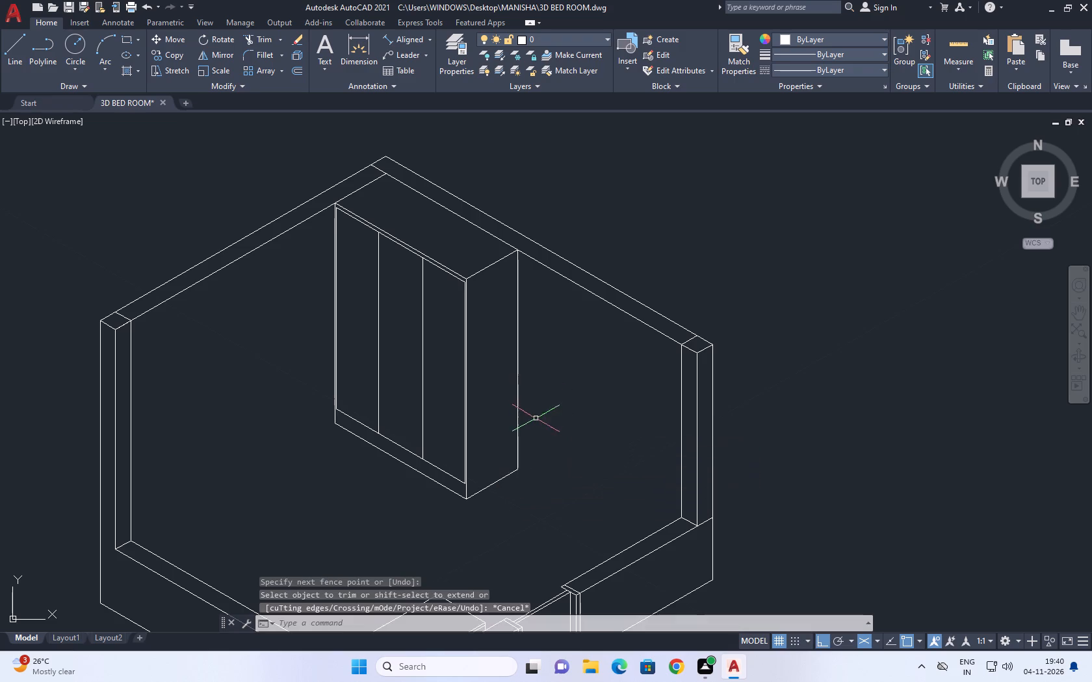
Copy the wardrobe's inner top frame line about 1 unit straight down across the three panels.
scroll(537, 423, "down", 1)
middle_click_drag(591, 400, 609, 252)
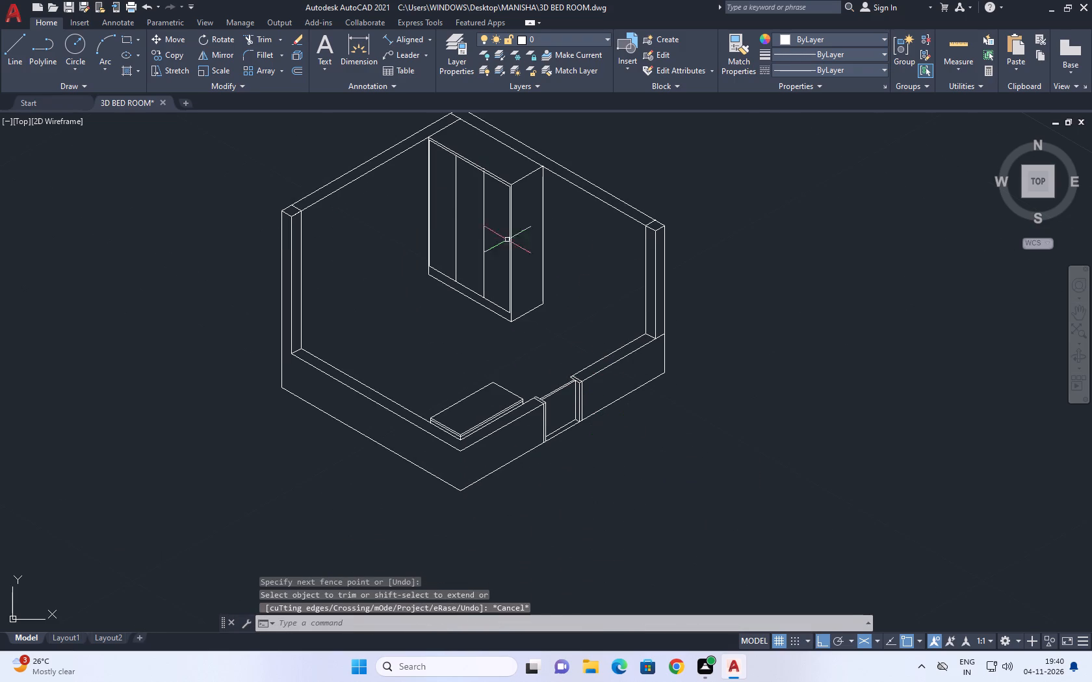
scroll(469, 196, "up", 2)
middle_click_drag(482, 218, 606, 342)
scroll(606, 342, "up", 1)
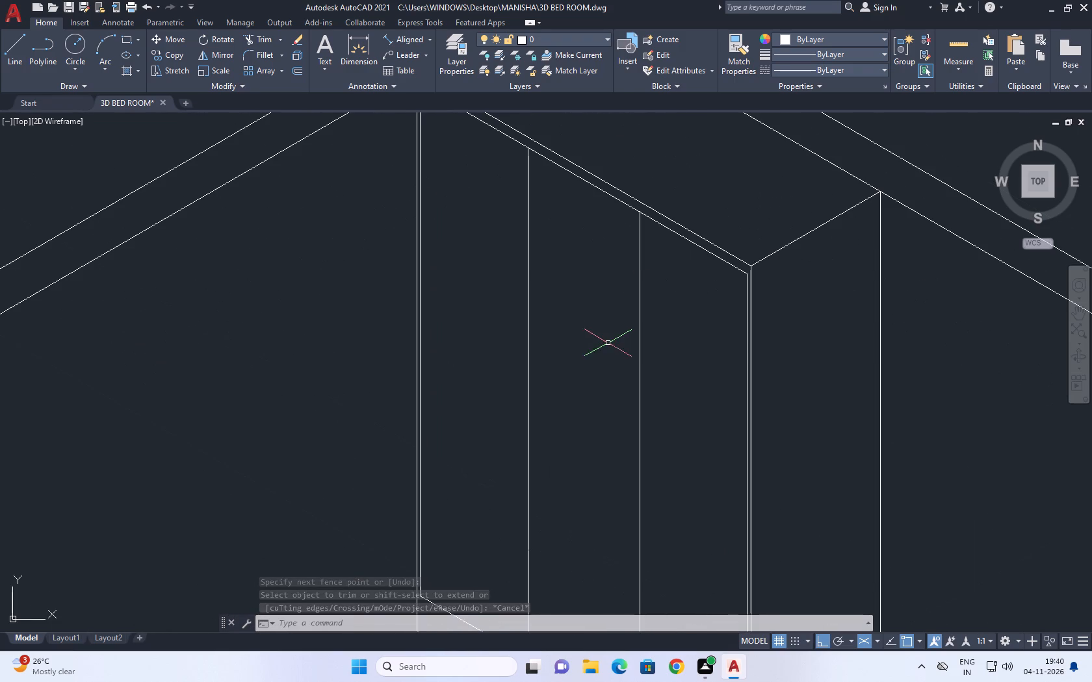
left_click(718, 259)
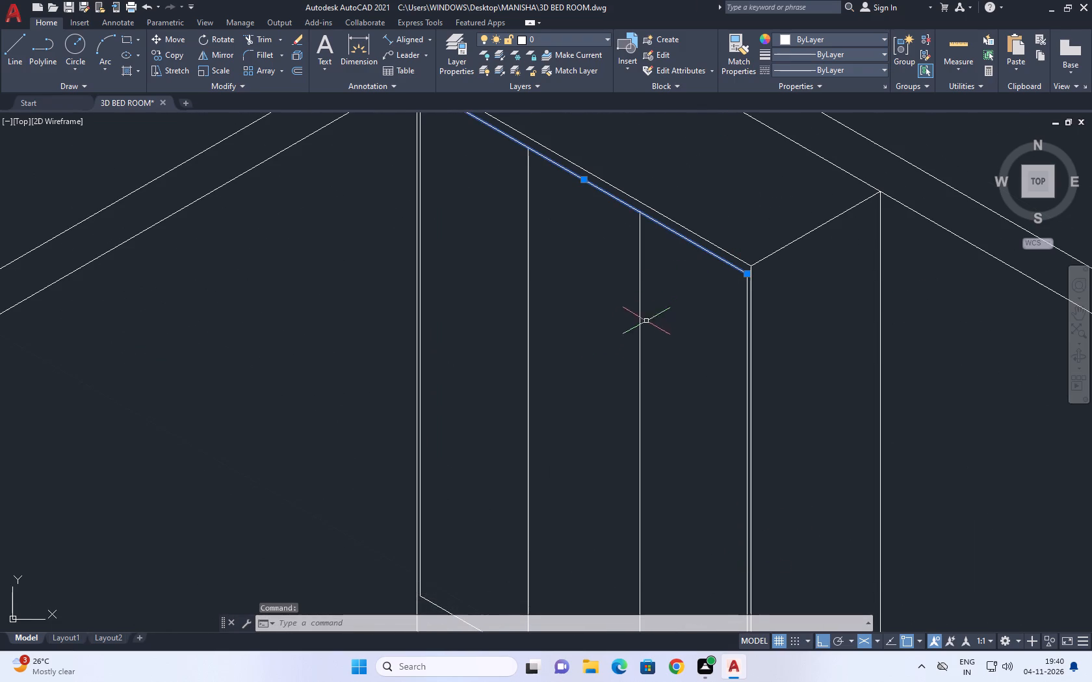
key("c")
type("O")
key("space")
left_click(640, 394)
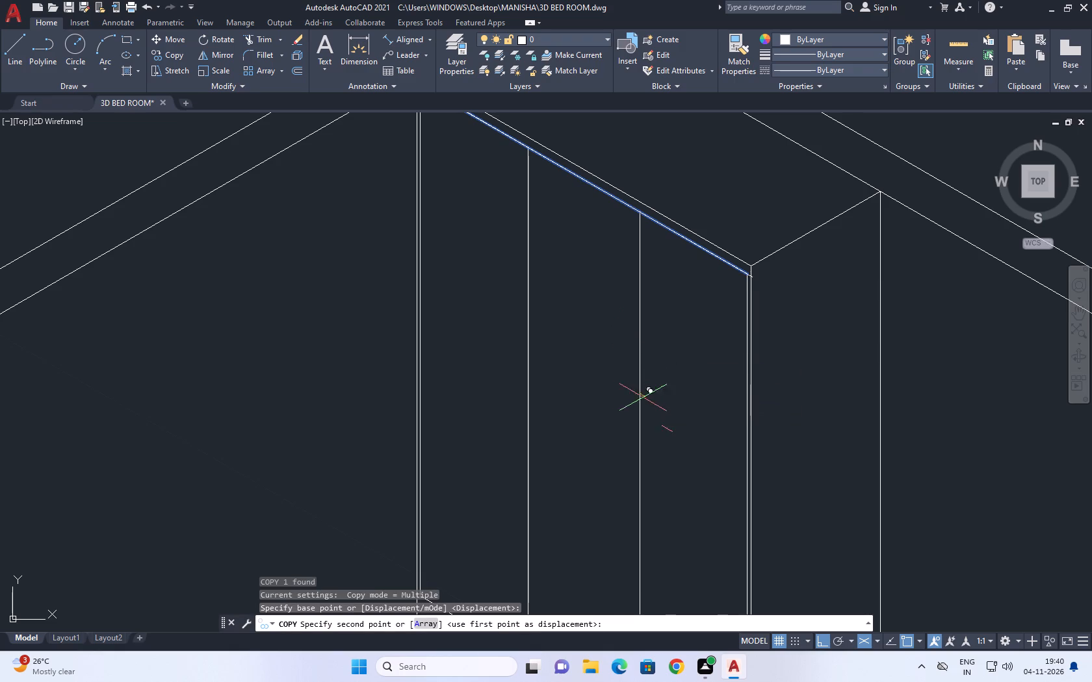
key("F5")
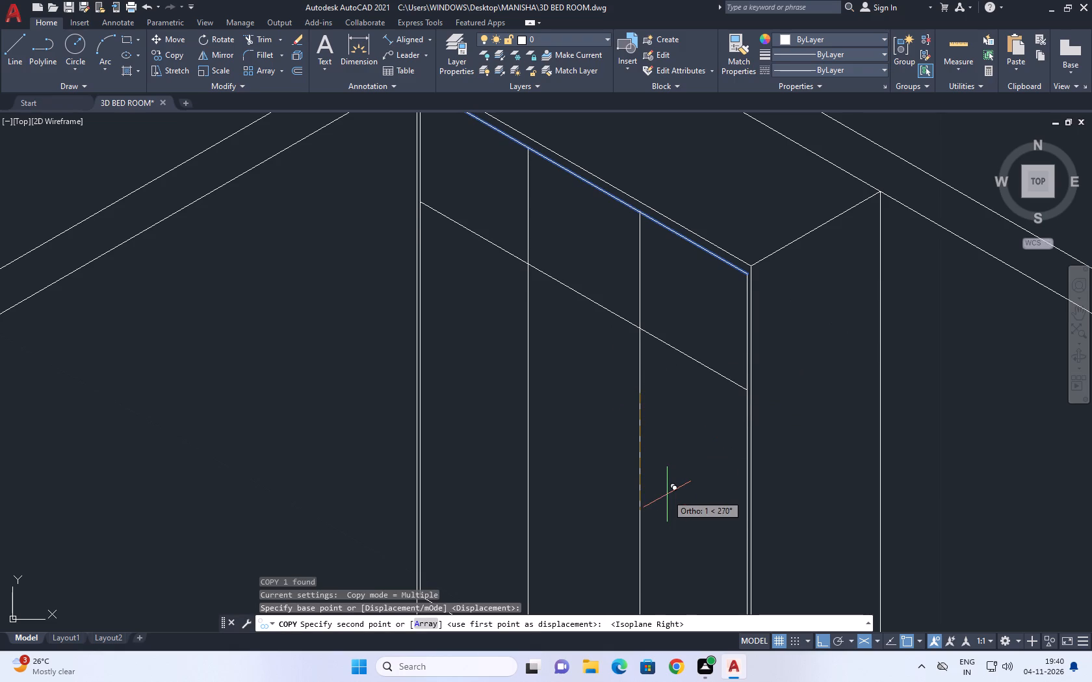
middle_click_drag(686, 536, 694, 477)
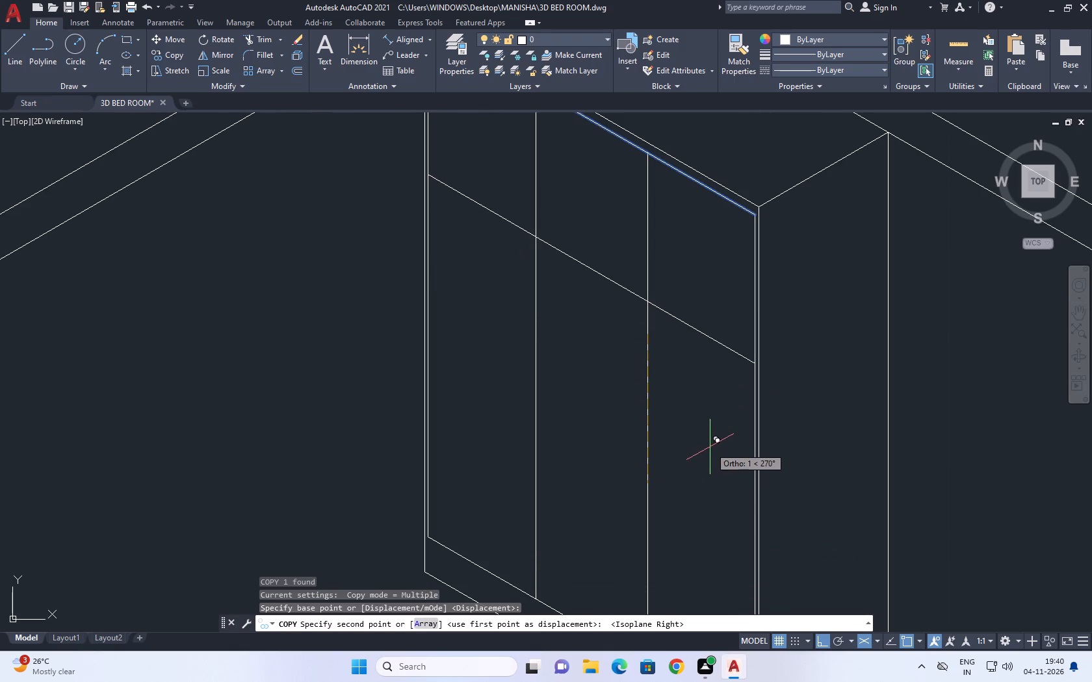
left_click(713, 434)
middle_click_drag(702, 537, 697, 477)
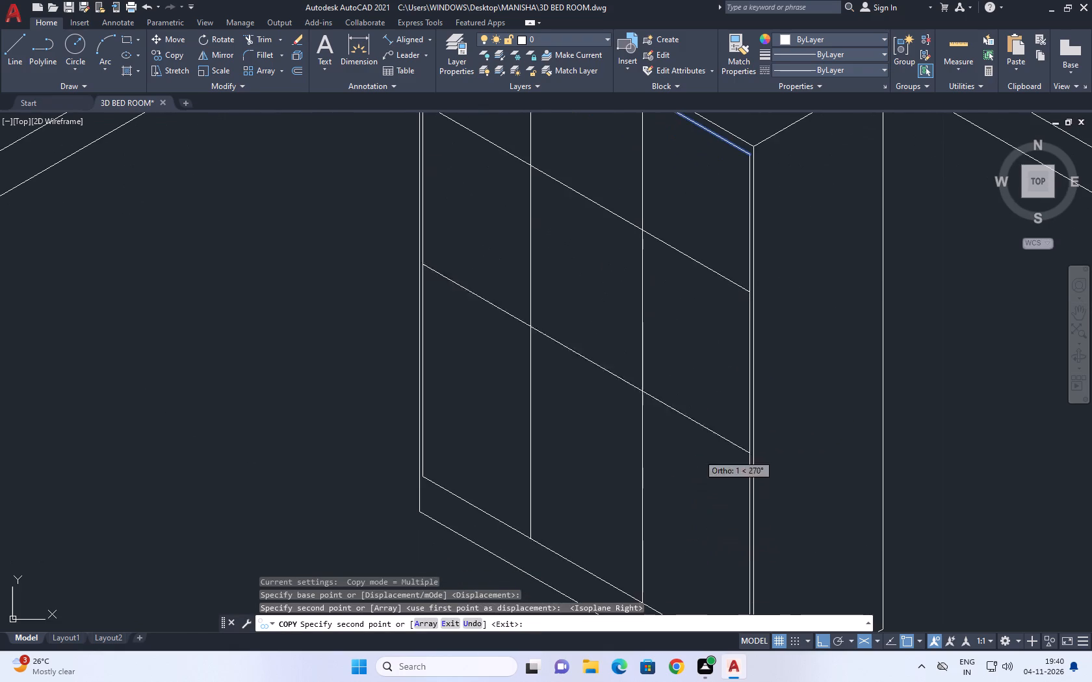
key("Escape")
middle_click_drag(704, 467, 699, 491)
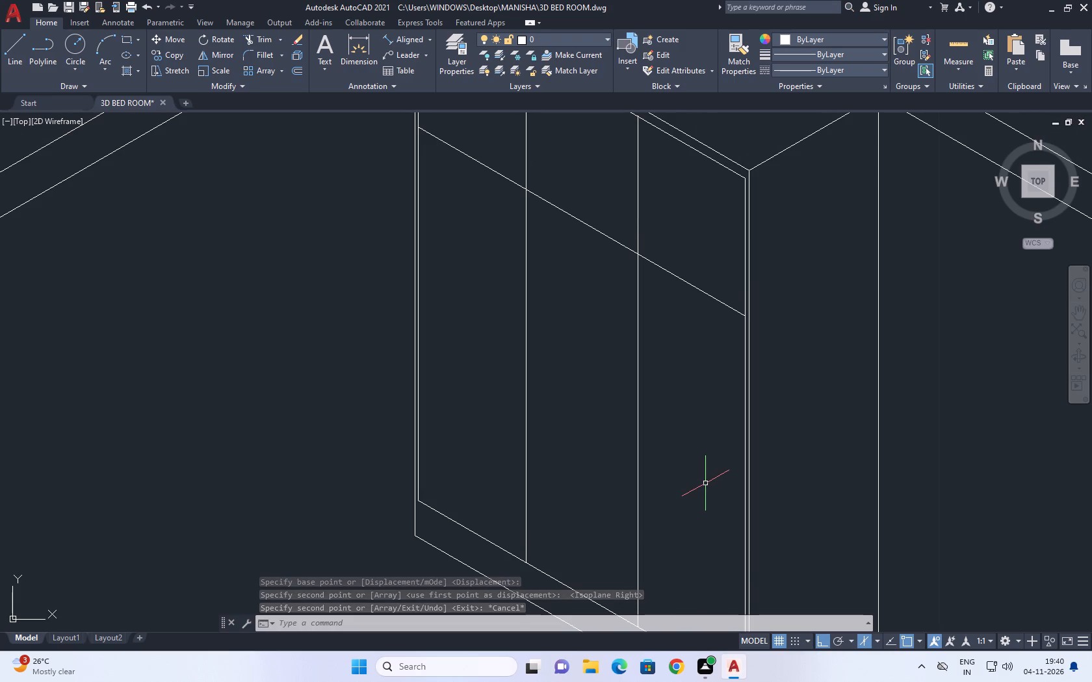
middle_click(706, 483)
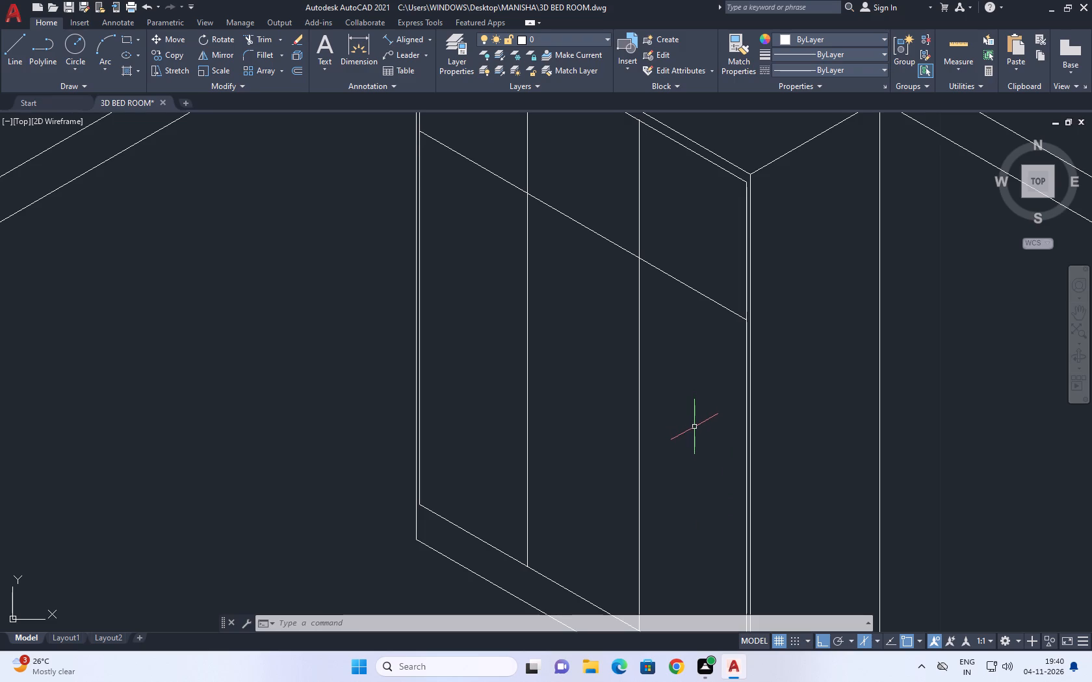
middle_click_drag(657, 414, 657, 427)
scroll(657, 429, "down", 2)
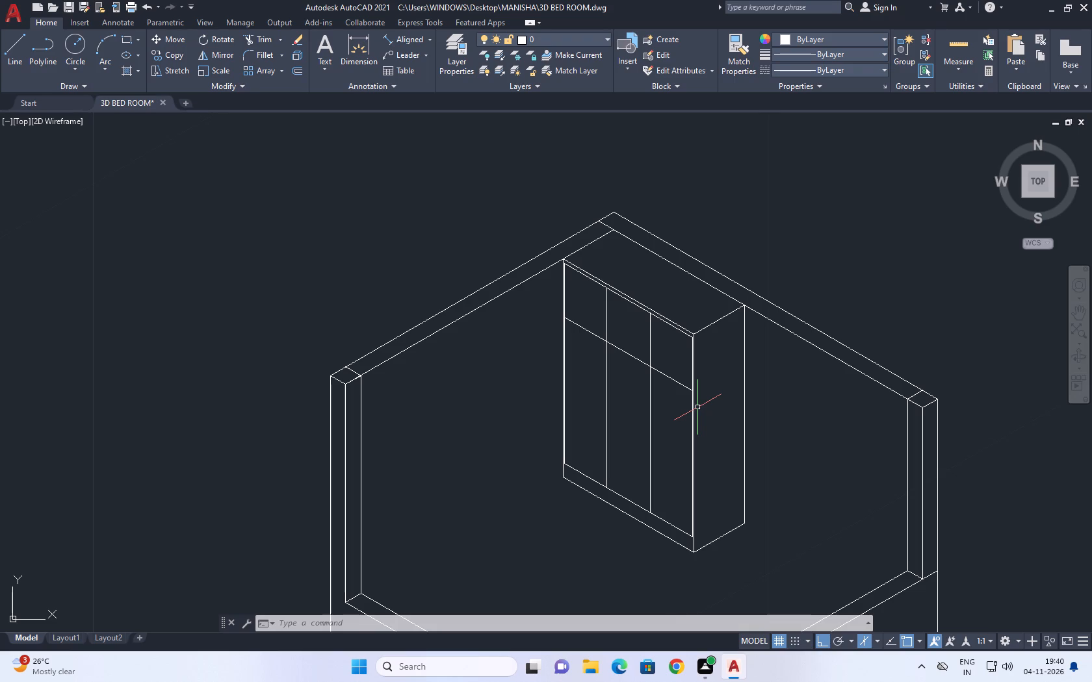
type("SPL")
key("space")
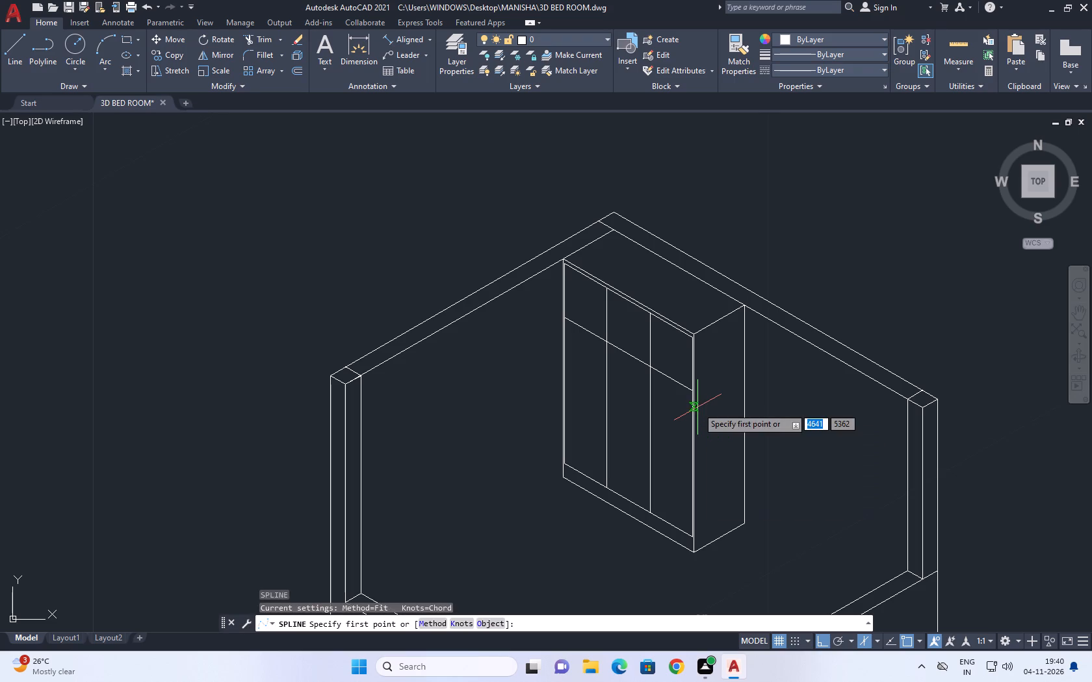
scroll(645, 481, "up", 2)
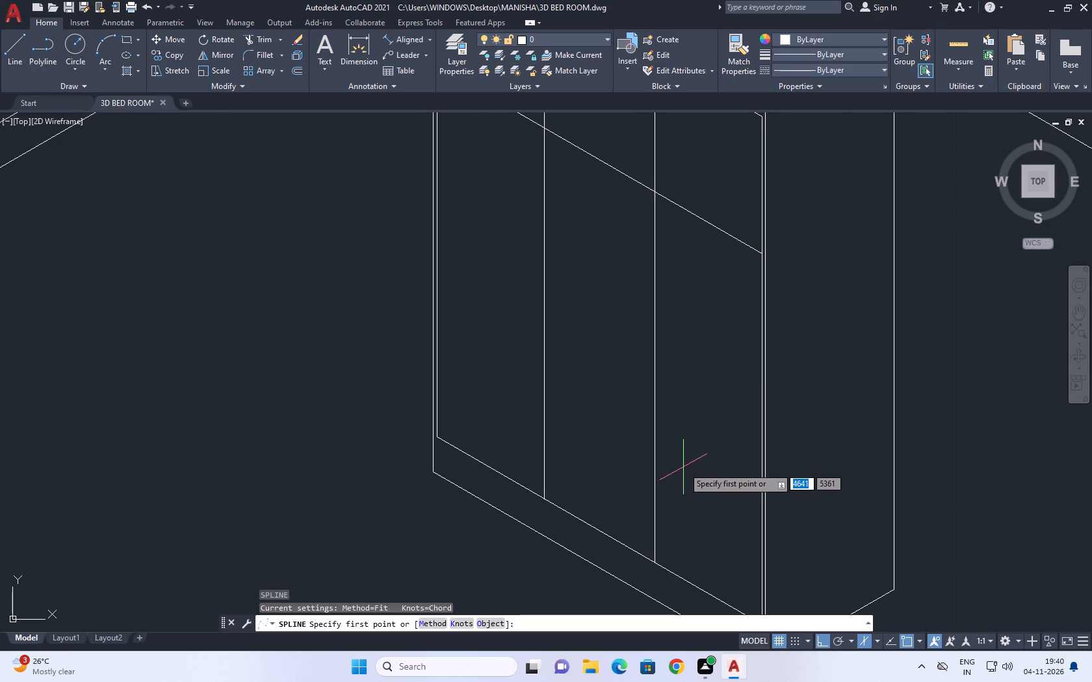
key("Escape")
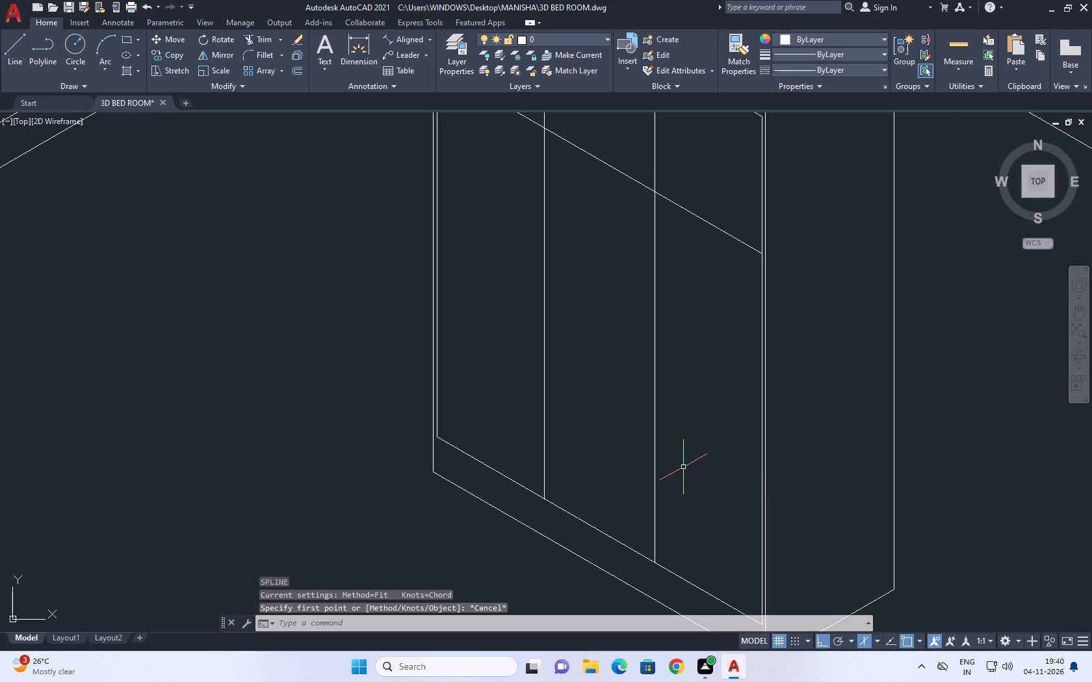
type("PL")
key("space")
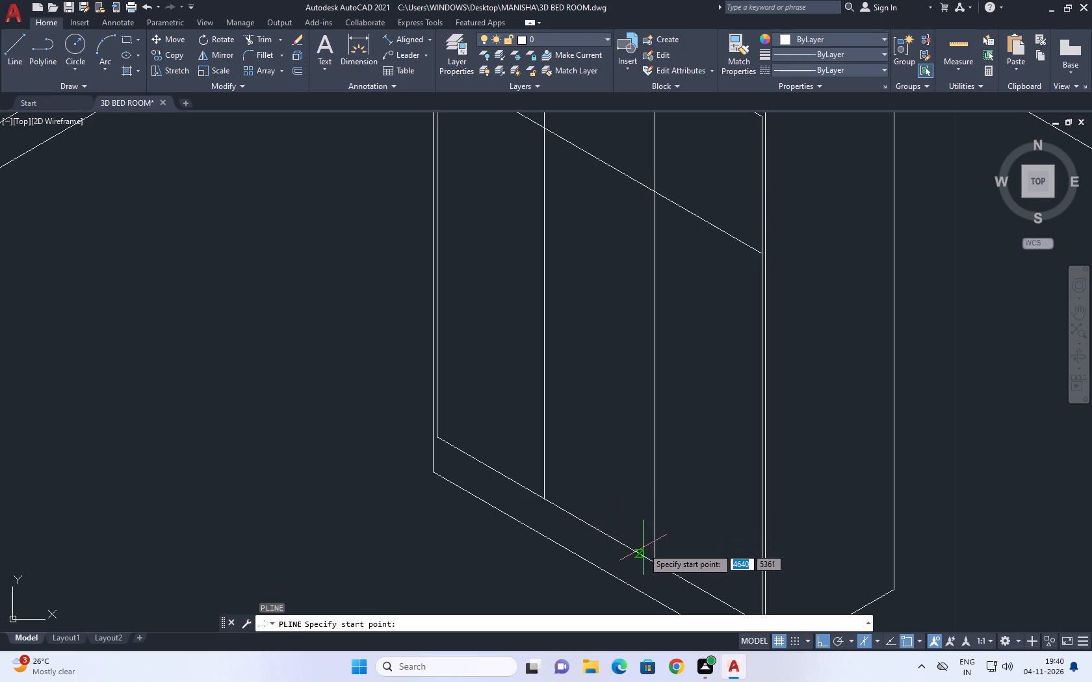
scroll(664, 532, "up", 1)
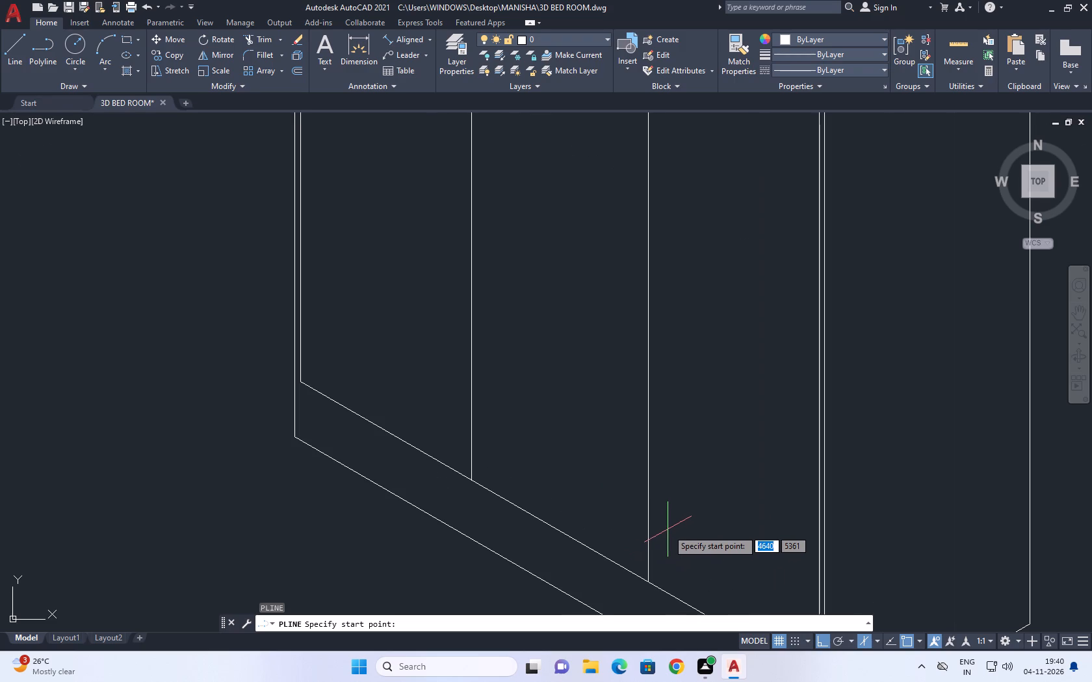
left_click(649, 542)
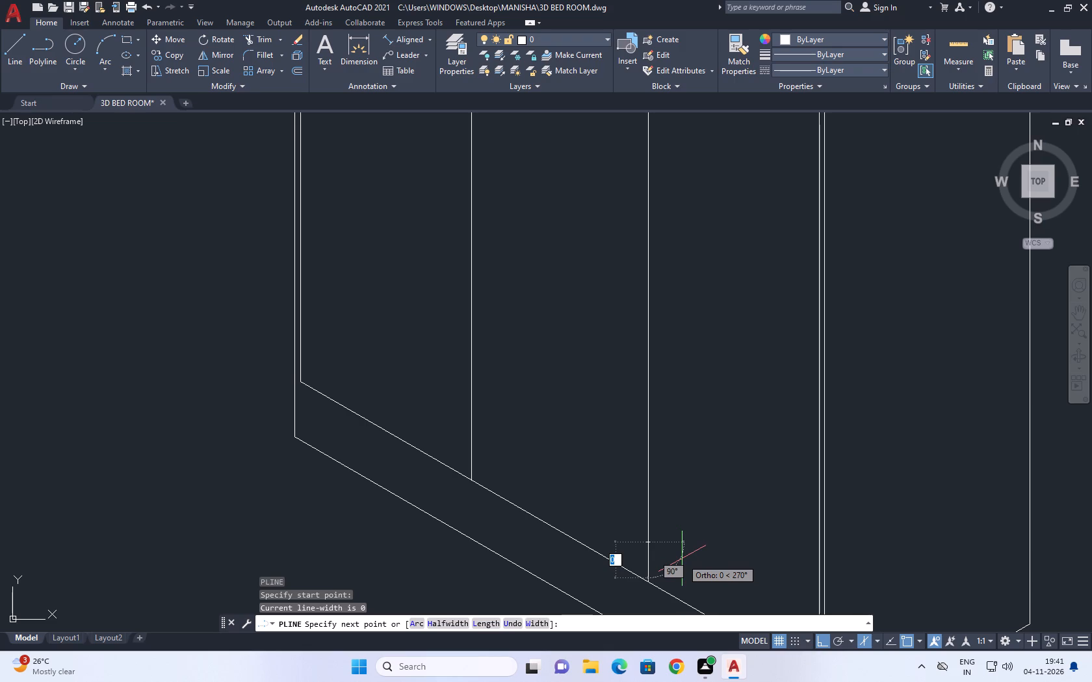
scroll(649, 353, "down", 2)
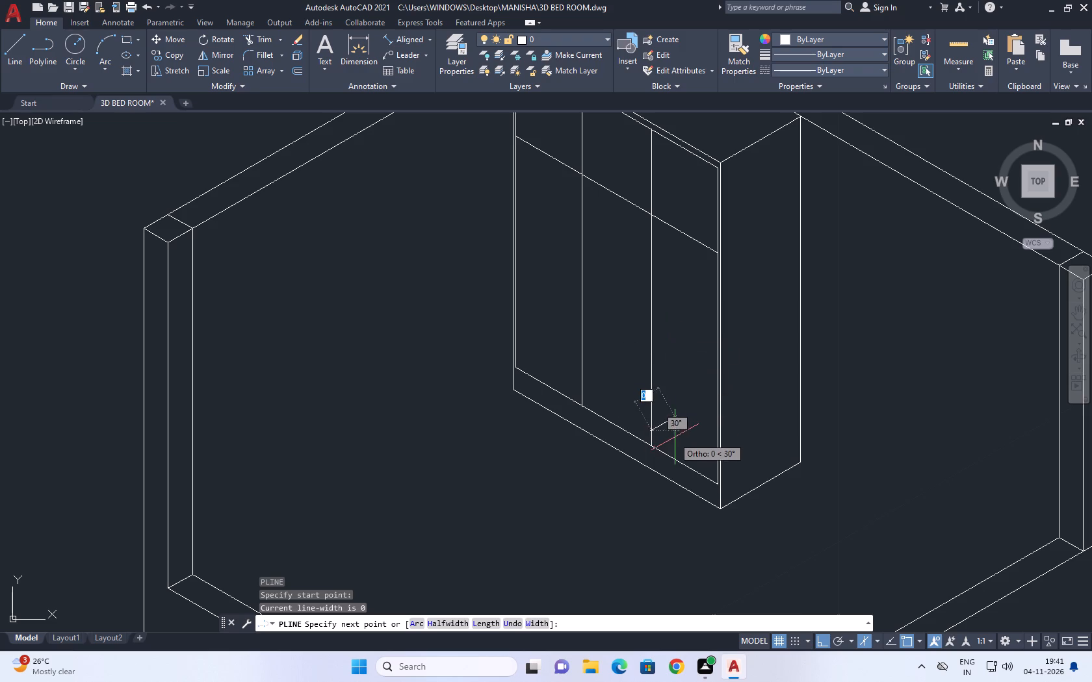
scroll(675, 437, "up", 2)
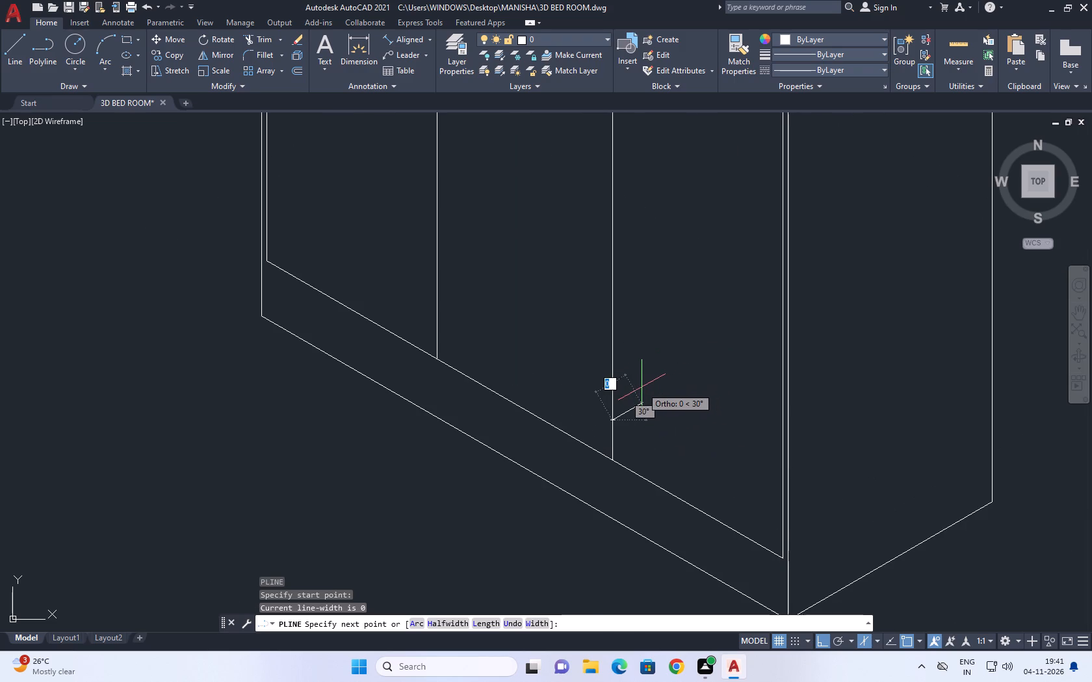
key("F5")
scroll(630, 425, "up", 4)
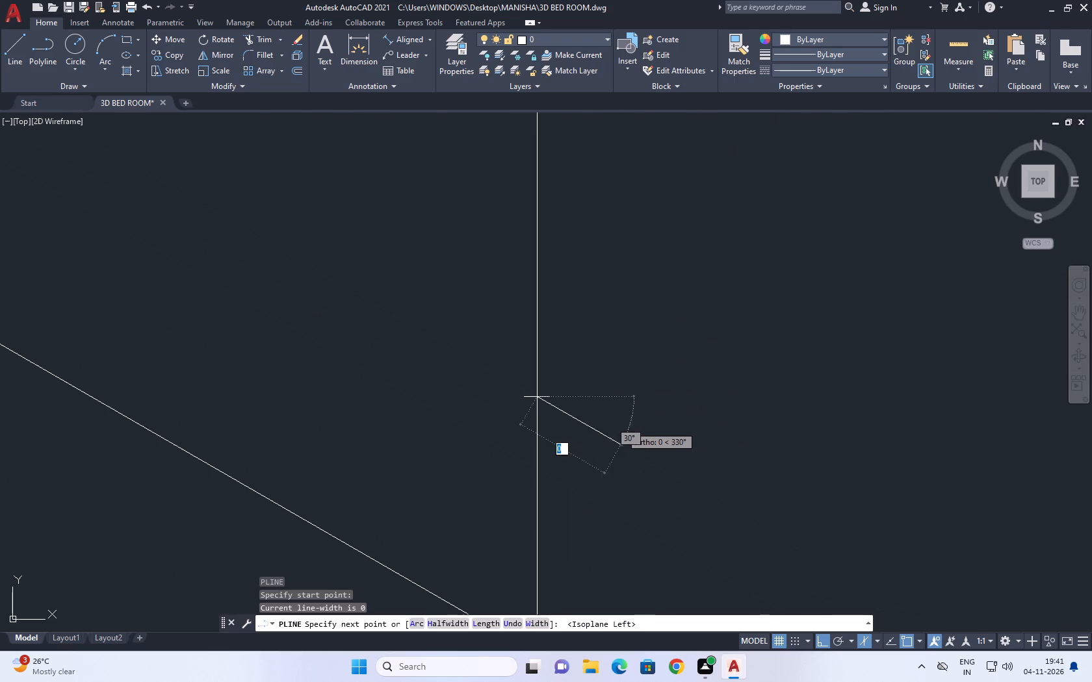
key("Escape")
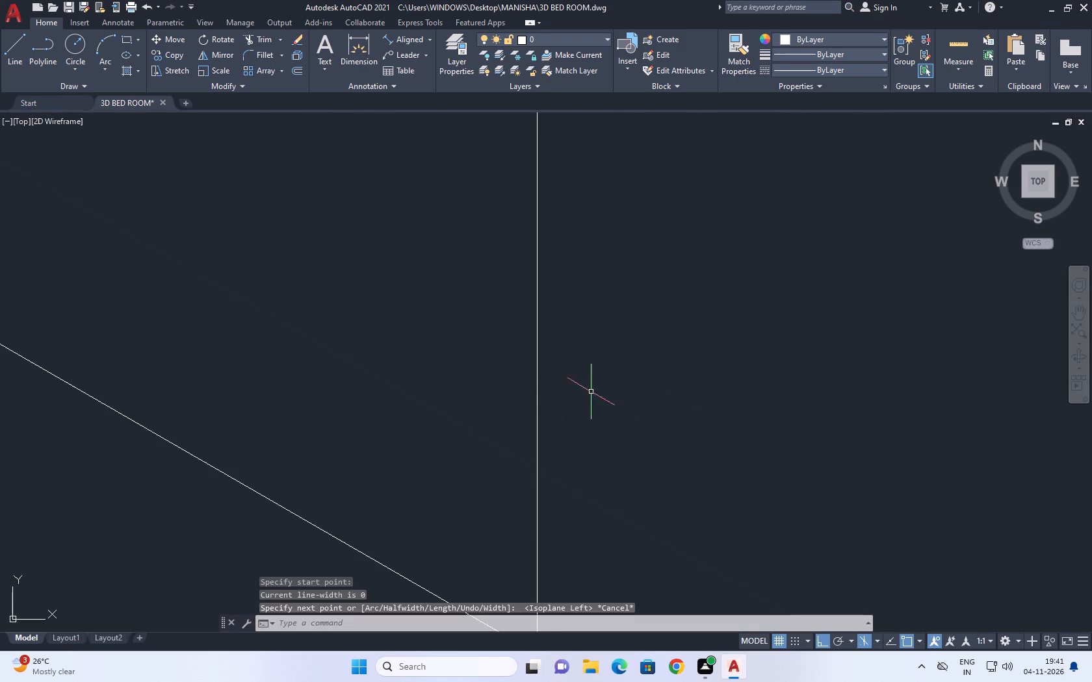
Start a door handle outline with a 0.02 line at 330° from the lower part of the divider between the second and third panels.
scroll(547, 408, "down", 2)
type("L")
key("space")
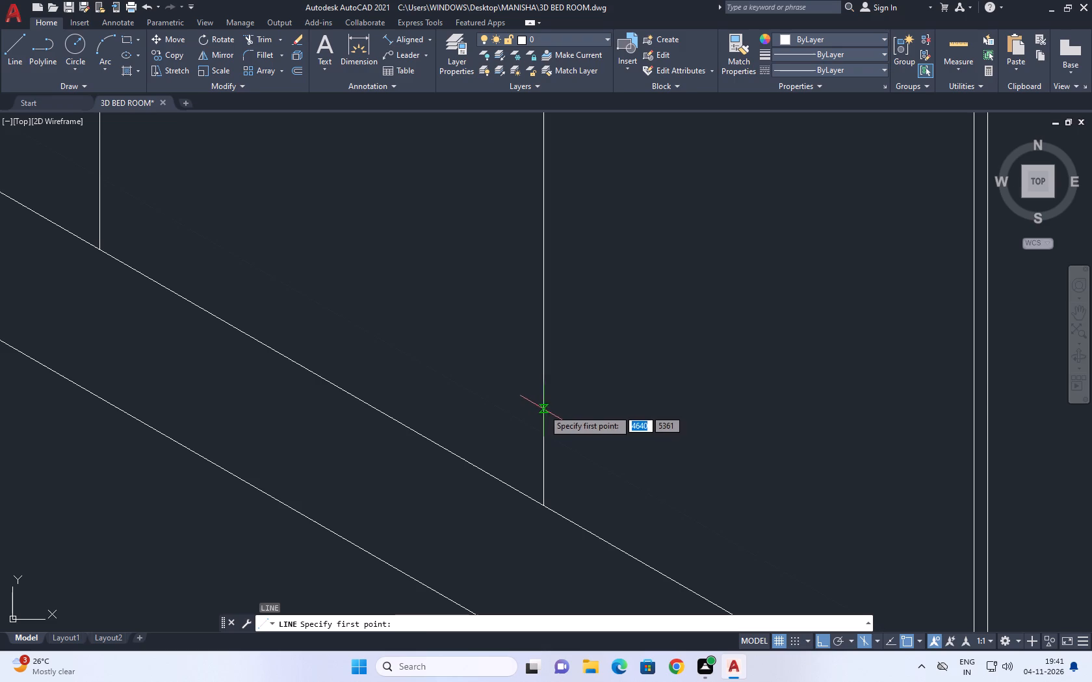
left_click(542, 408)
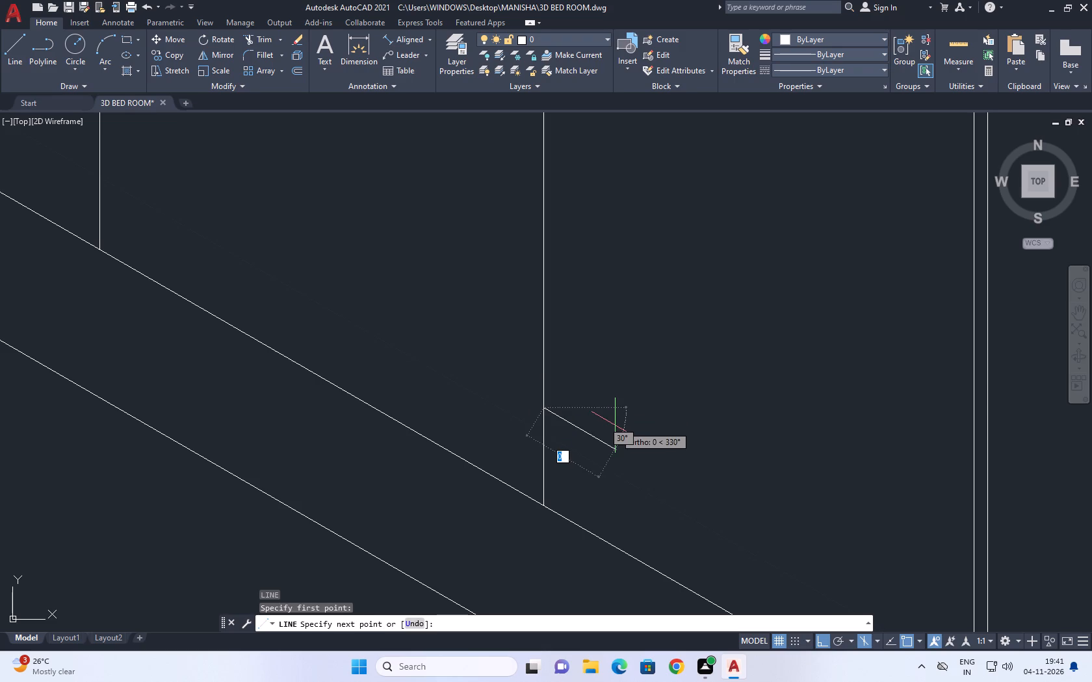
type("0.02")
key("Return")
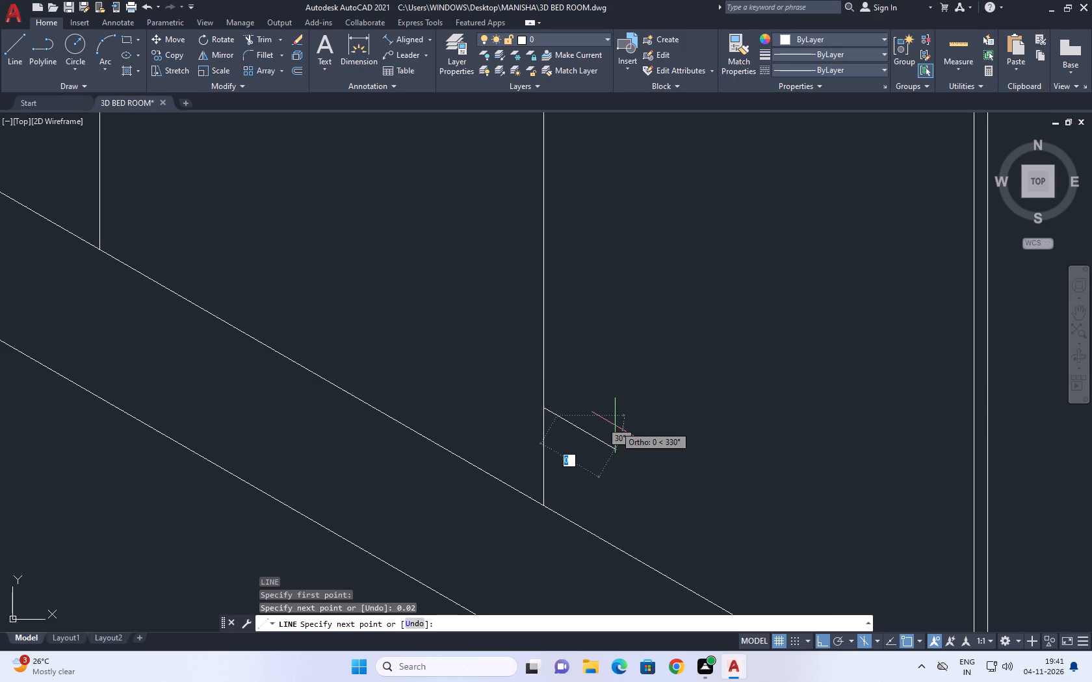
Continue the handle outline about 1 unit straight up, and back at 150° past the divider line.
scroll(615, 425, "up", 1)
scroll(570, 273, "down", 3)
middle_click_drag(562, 229, 640, 524)
scroll(670, 447, "down", 2)
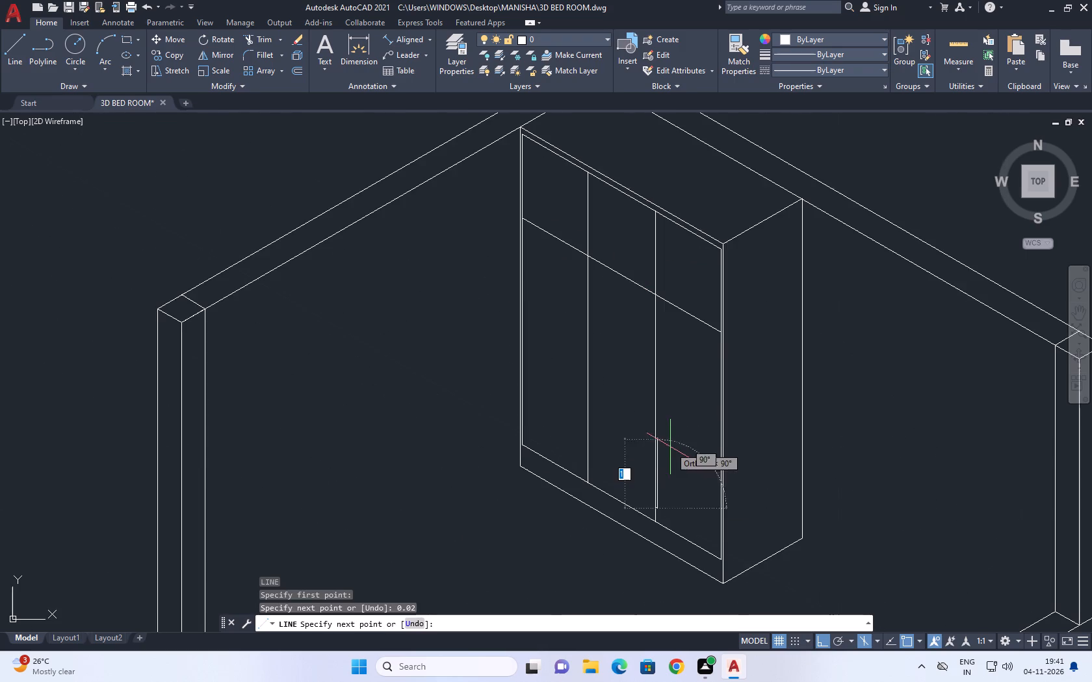
scroll(666, 425, "up", 2)
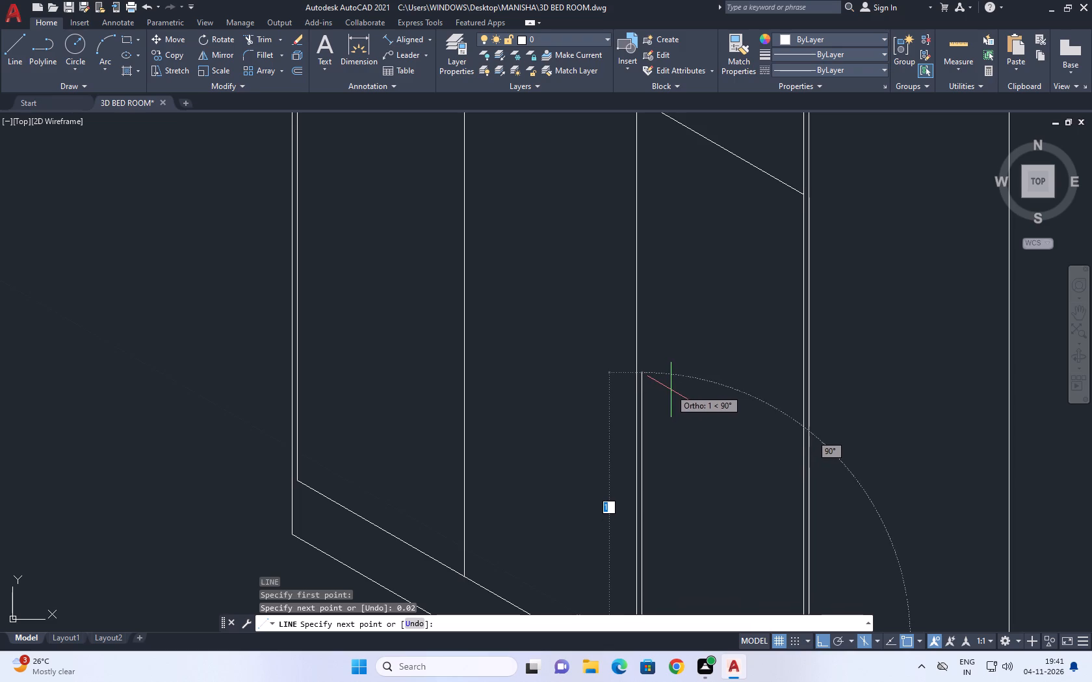
scroll(668, 360, "down", 1)
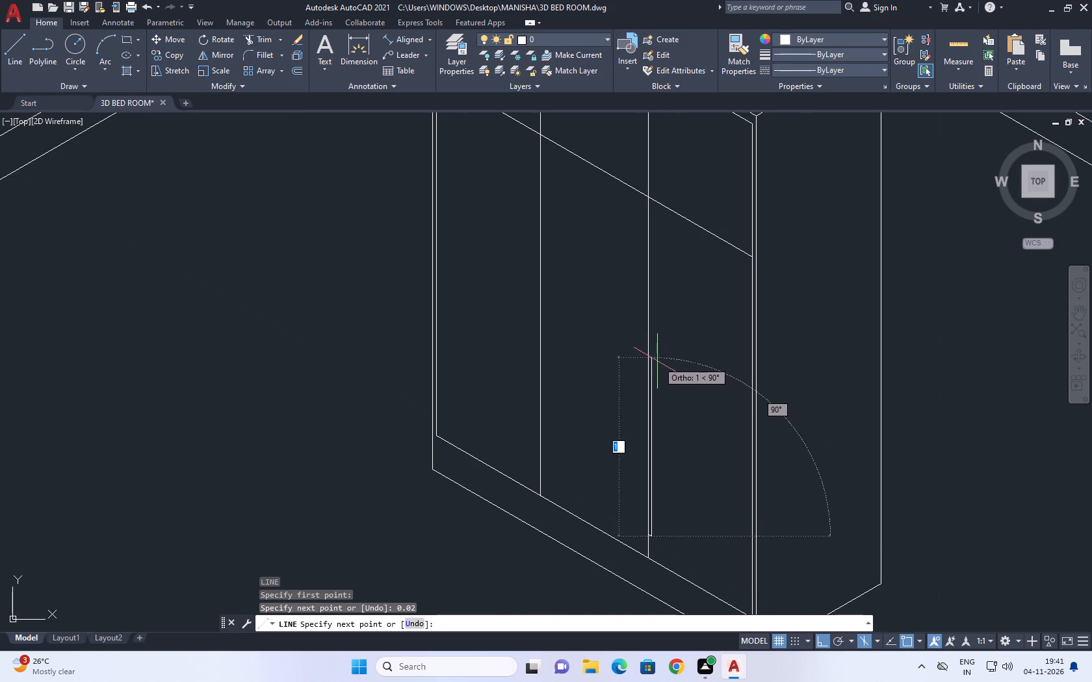
scroll(656, 352, "up", 1)
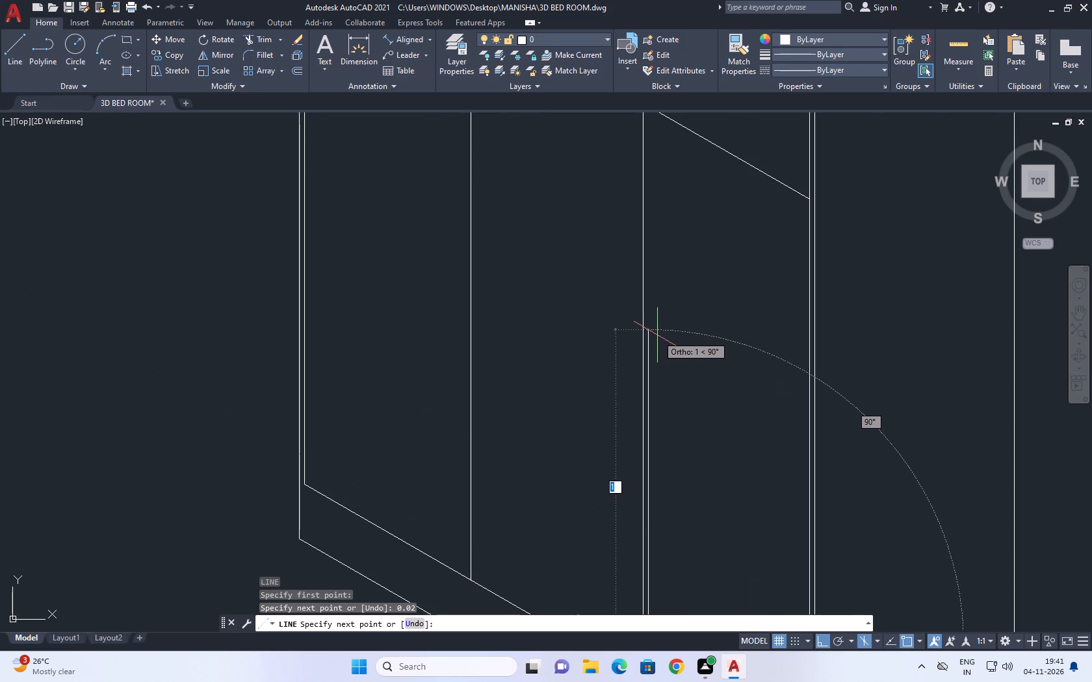
left_click(657, 335)
scroll(616, 334, "up", 2)
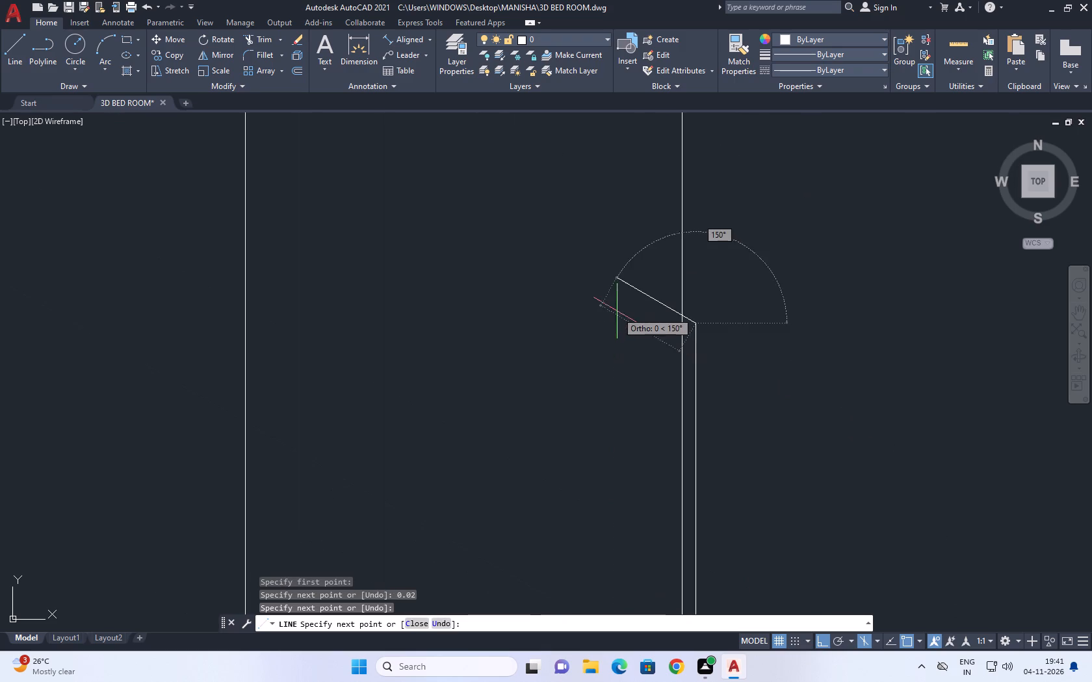
left_click(627, 297)
right_click(635, 295)
left_click(656, 315)
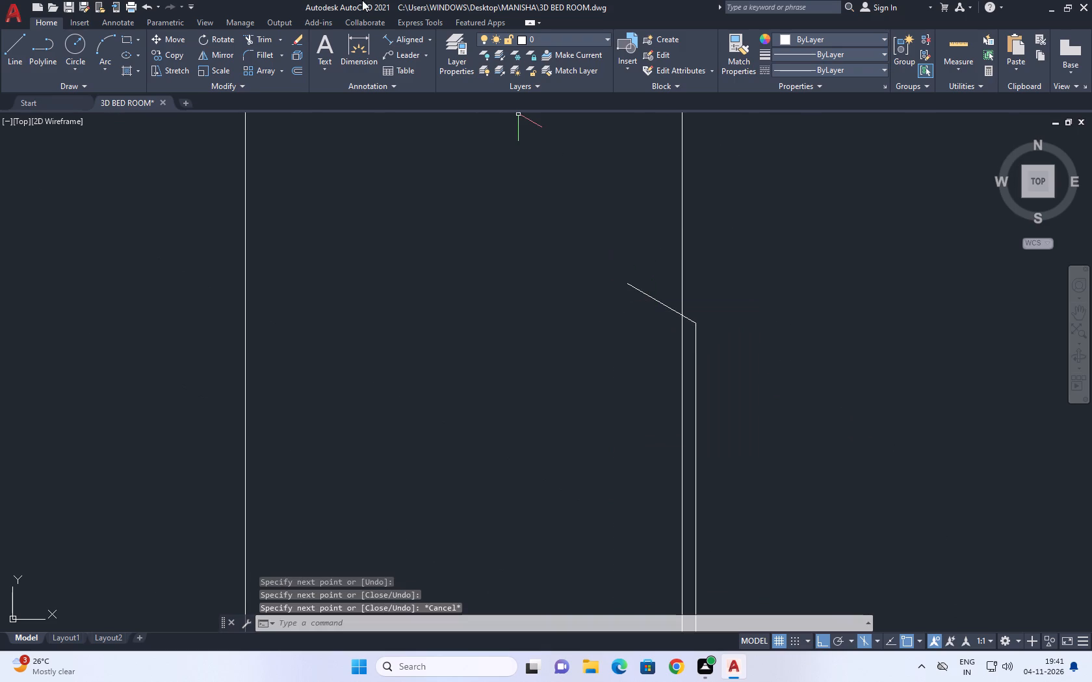
Trim the part of the handle's top line that overshoots the panel divider.
left_click(264, 34)
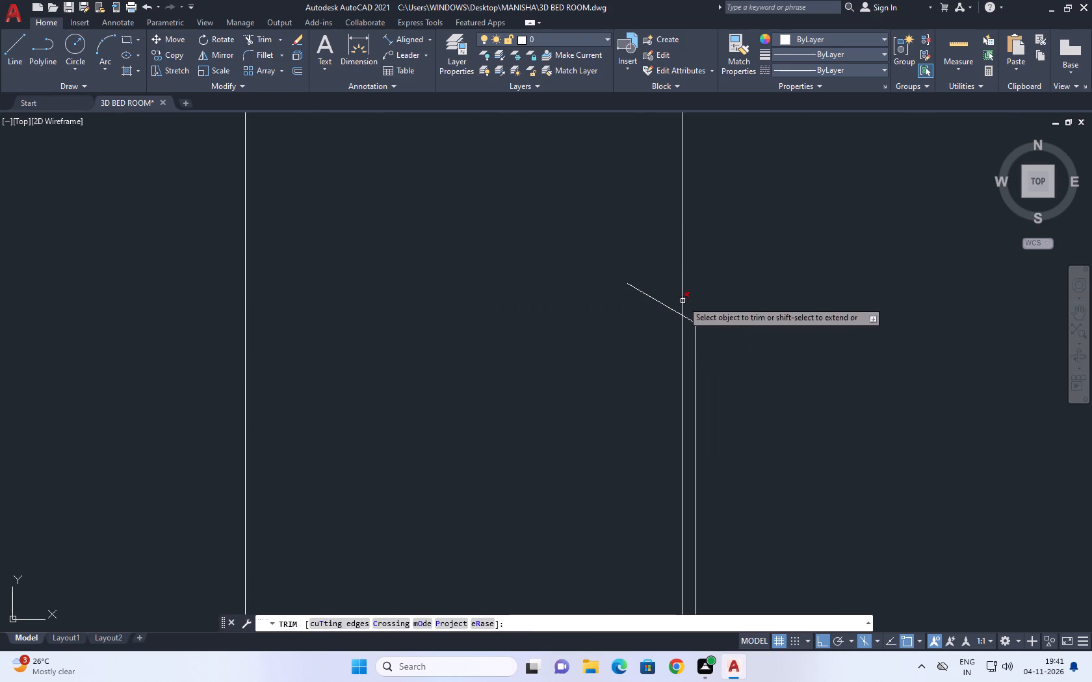
left_click_drag(664, 288, 658, 294)
left_click(643, 318)
right_click_drag(597, 291, 584, 286)
left_click(640, 310)
Move the three-line handle outline a short distance at 330°, away from the panel divider.
scroll(662, 294, "down", 2)
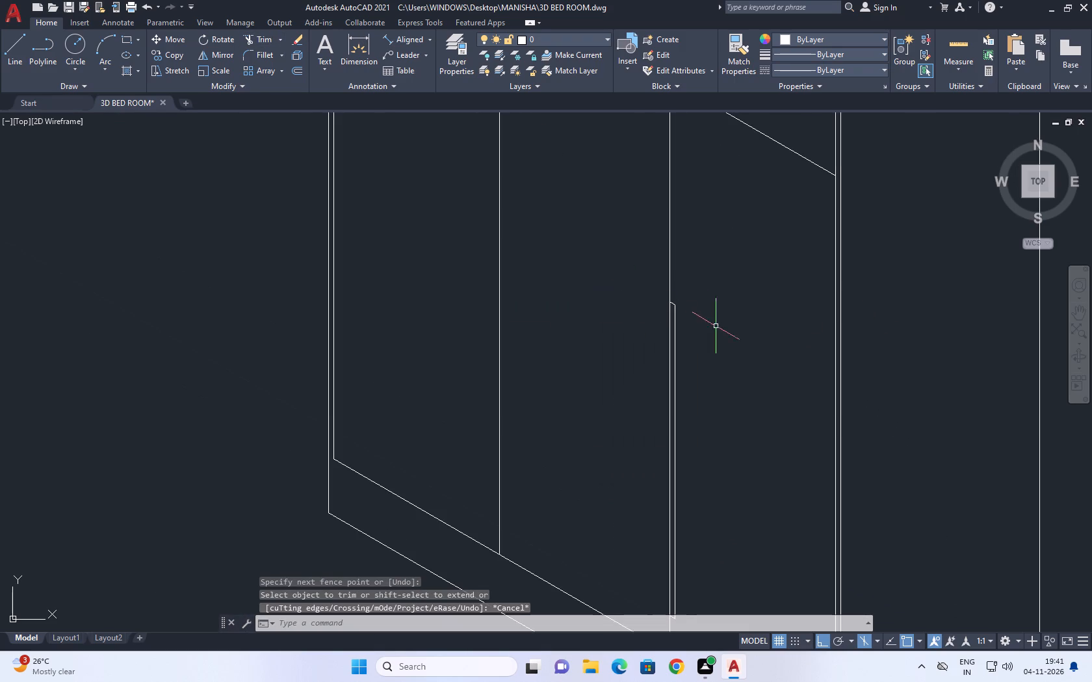
middle_click_drag(715, 316, 707, 225)
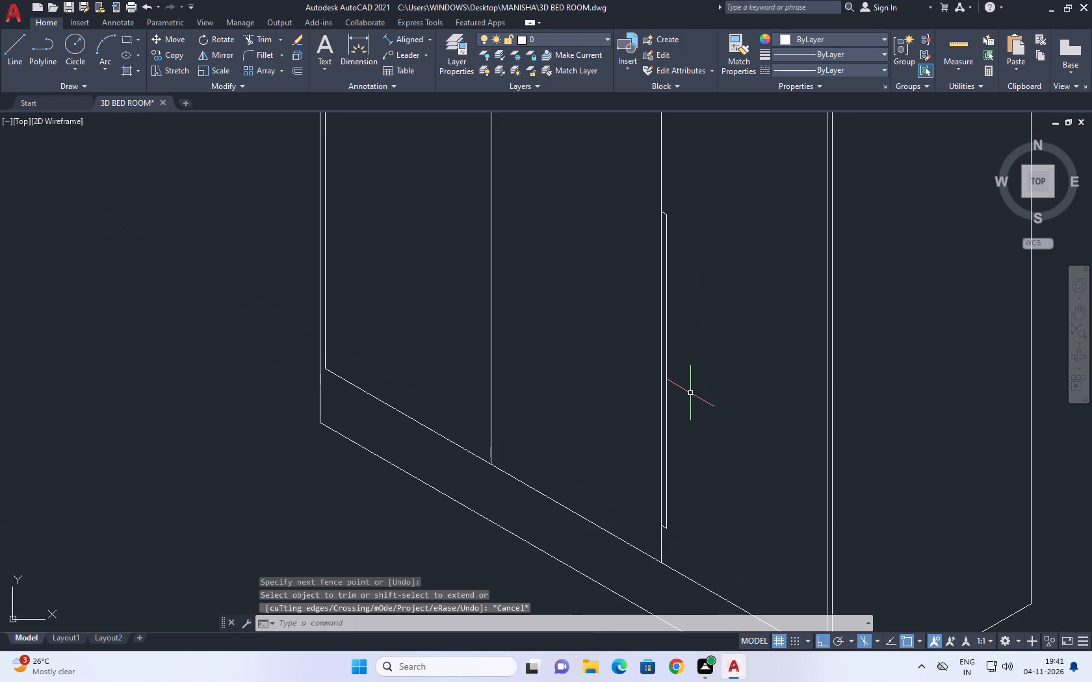
left_click(646, 199)
left_click(723, 553)
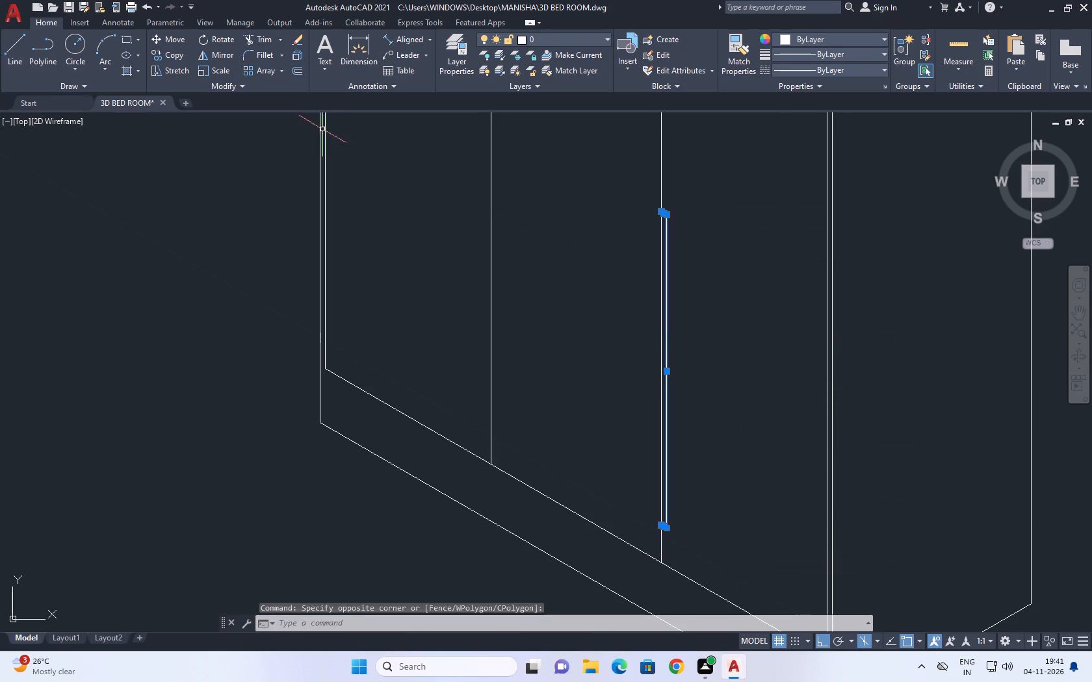
left_click(174, 44)
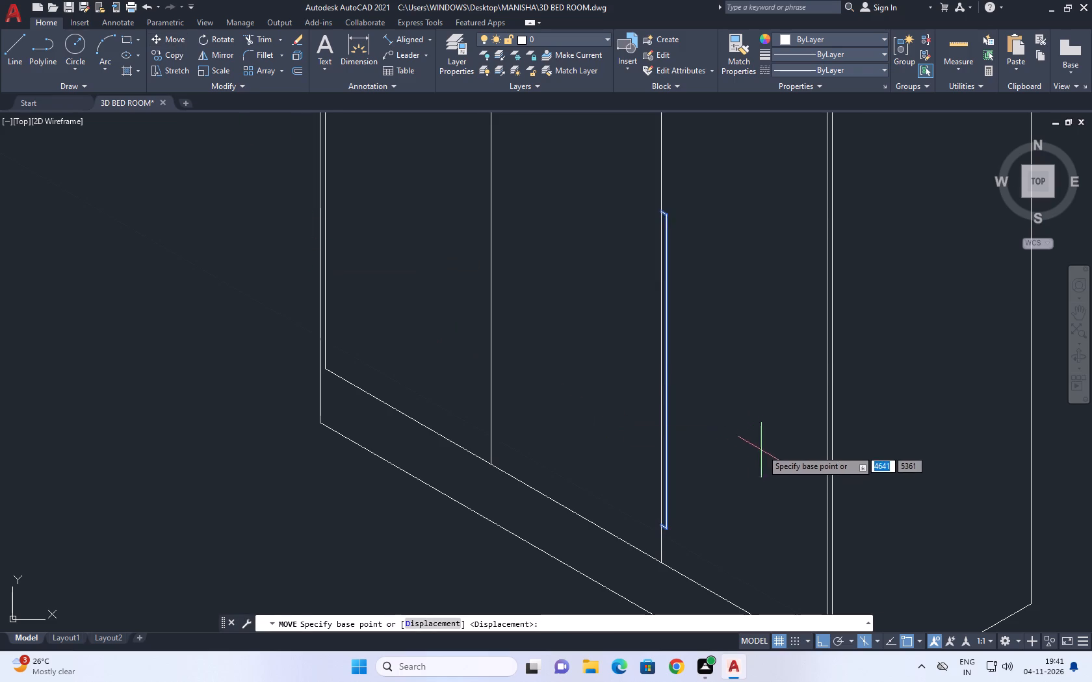
scroll(754, 435, "up", 1)
left_click(725, 422)
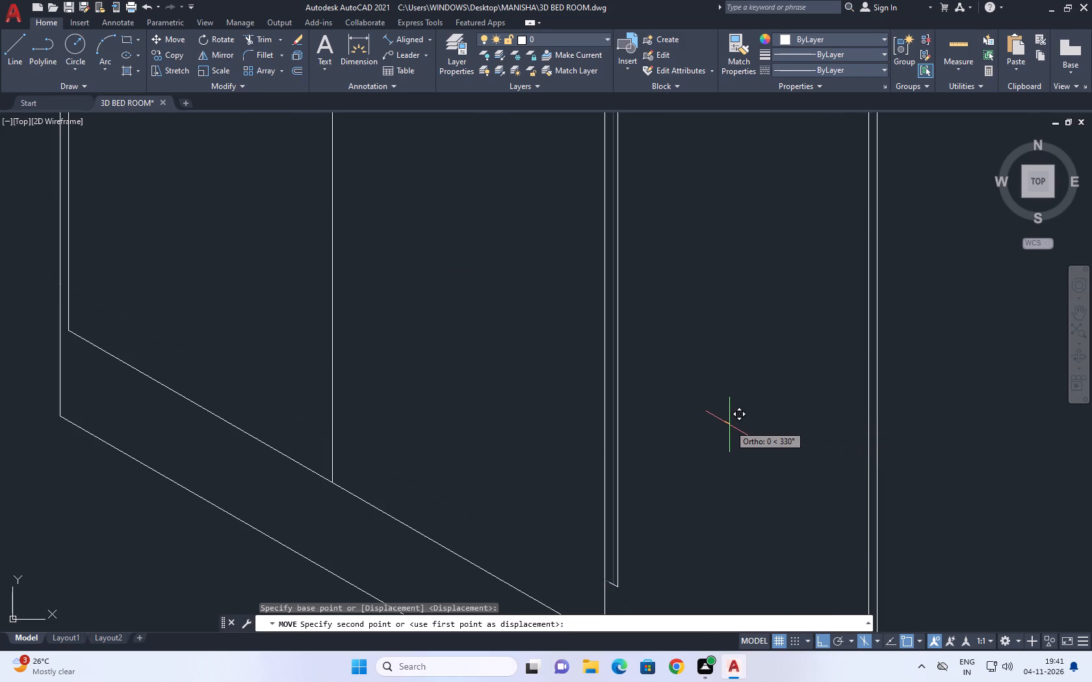
left_click(729, 425)
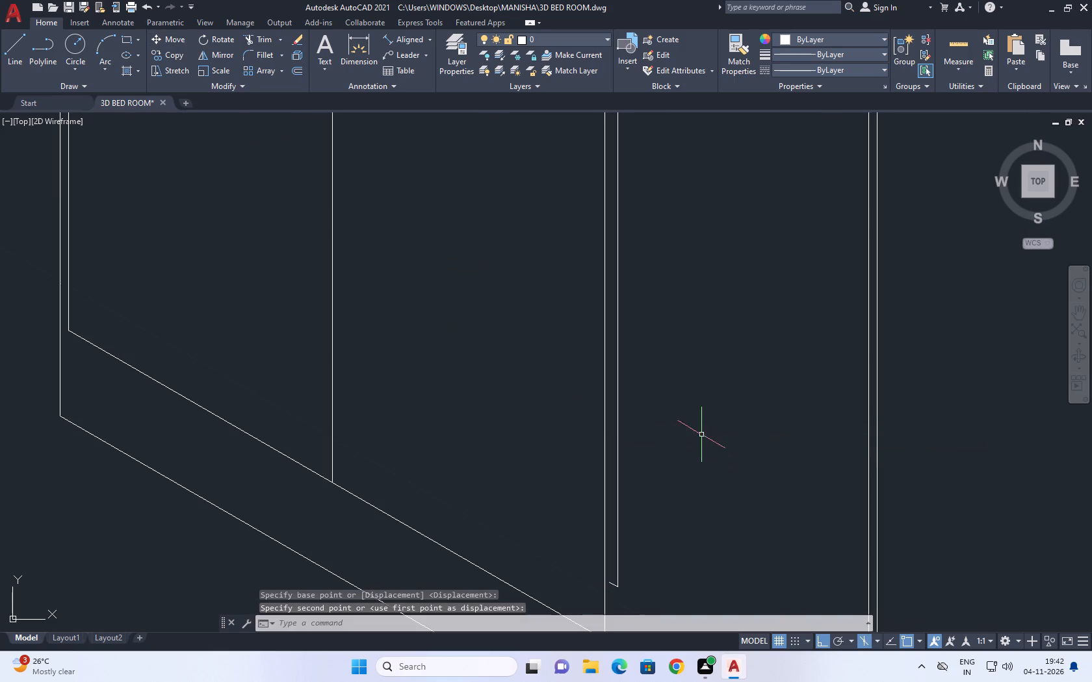
Extend the handle's short bottom and top lines to meet the panel divider.
middle_click_drag(716, 472, 723, 492)
scroll(729, 494, "down", 1)
middle_click_drag(677, 374, 687, 388)
type("EX")
key("space")
scroll(667, 581, "up", 2)
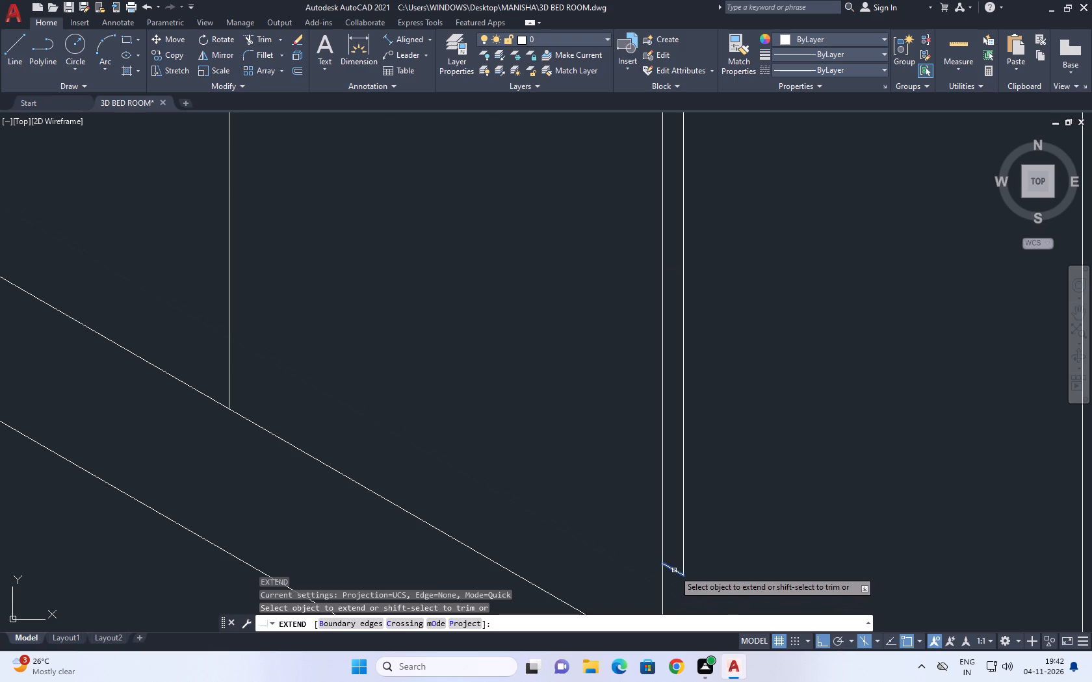
left_click(674, 570)
scroll(686, 548, "down", 3)
scroll(694, 362, "up", 2)
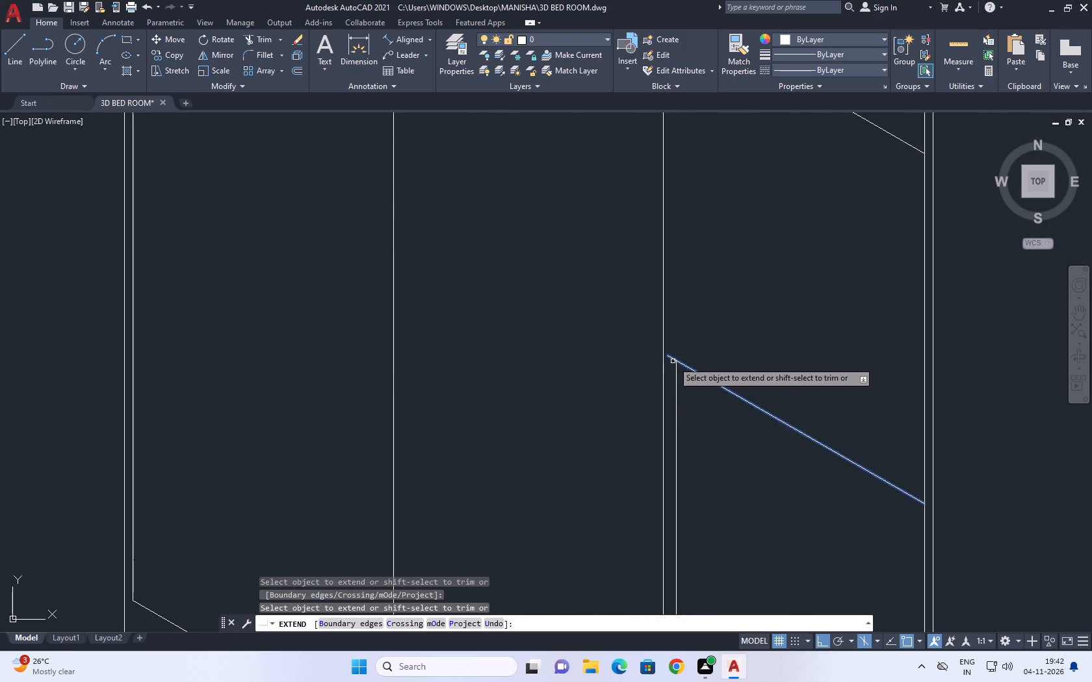
left_click(673, 361)
left_click(671, 358)
key("Escape")
Trim the handle's top line where it runs past the handle across the third panel.
type("TR")
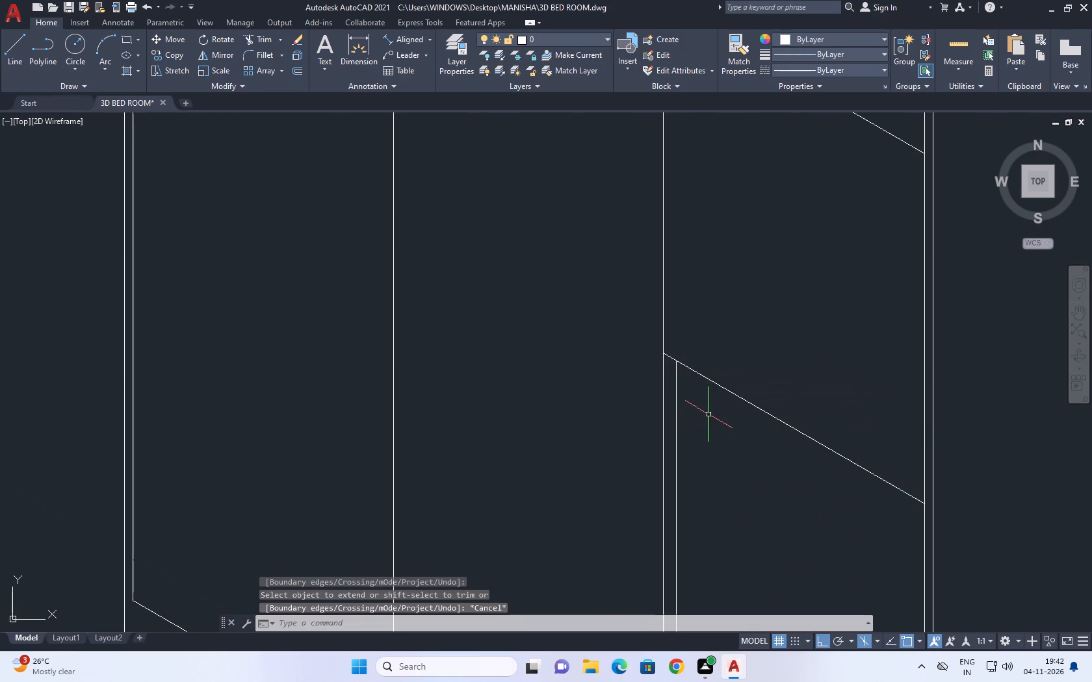
key("space")
left_click(755, 411)
left_click_drag(757, 388, 757, 382)
scroll(758, 409, "down", 5)
key("Escape")
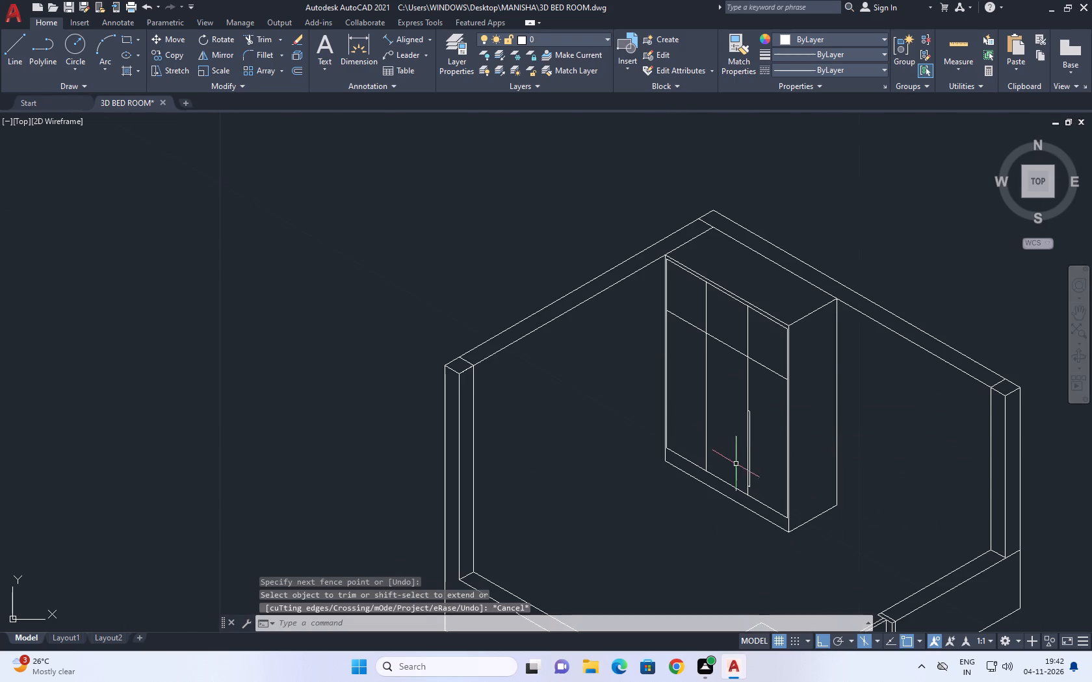
Copy the door handle at 150° onto the divider between the first and second panels, near its lower end.
scroll(682, 423, "up", 1)
middle_click_drag(712, 432, 748, 470)
scroll(796, 509, "up", 1)
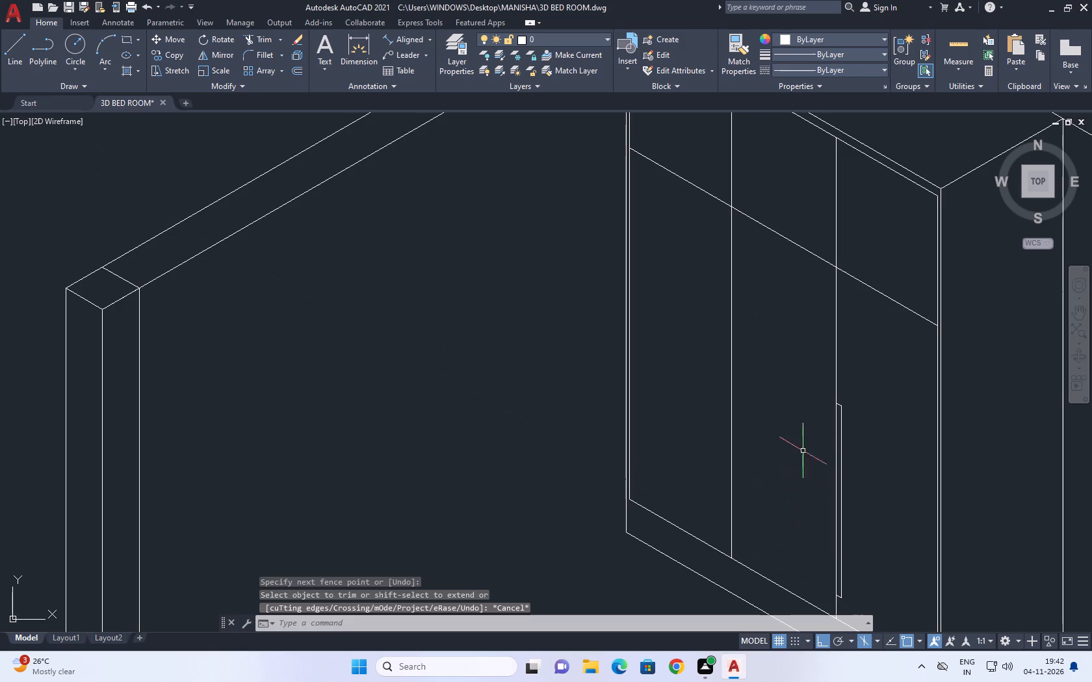
left_click(820, 364)
middle_click_drag(864, 567, 872, 433)
left_click(867, 480)
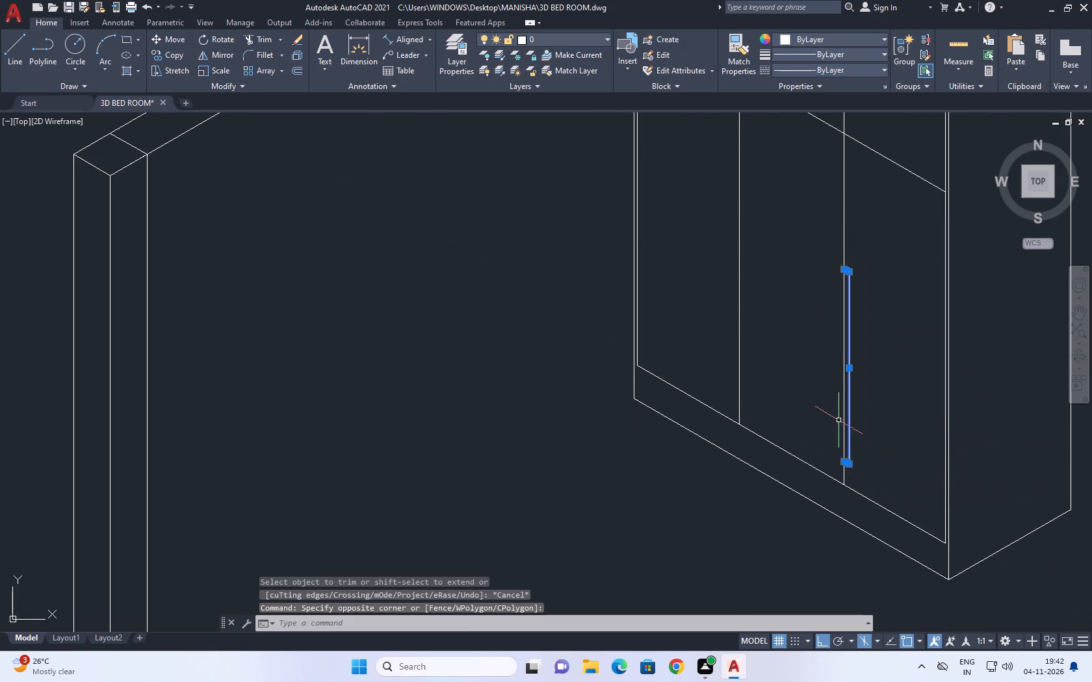
middle_click_drag(817, 404, 819, 416)
type("CO")
key("space")
scroll(863, 518, "up", 1)
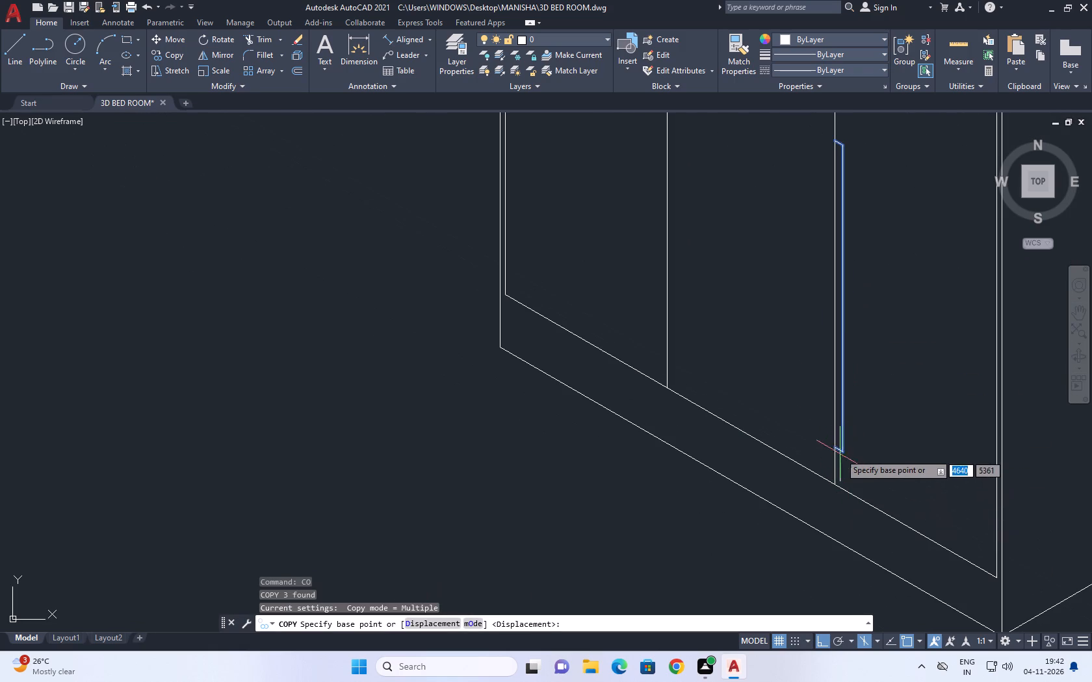
left_click(831, 451)
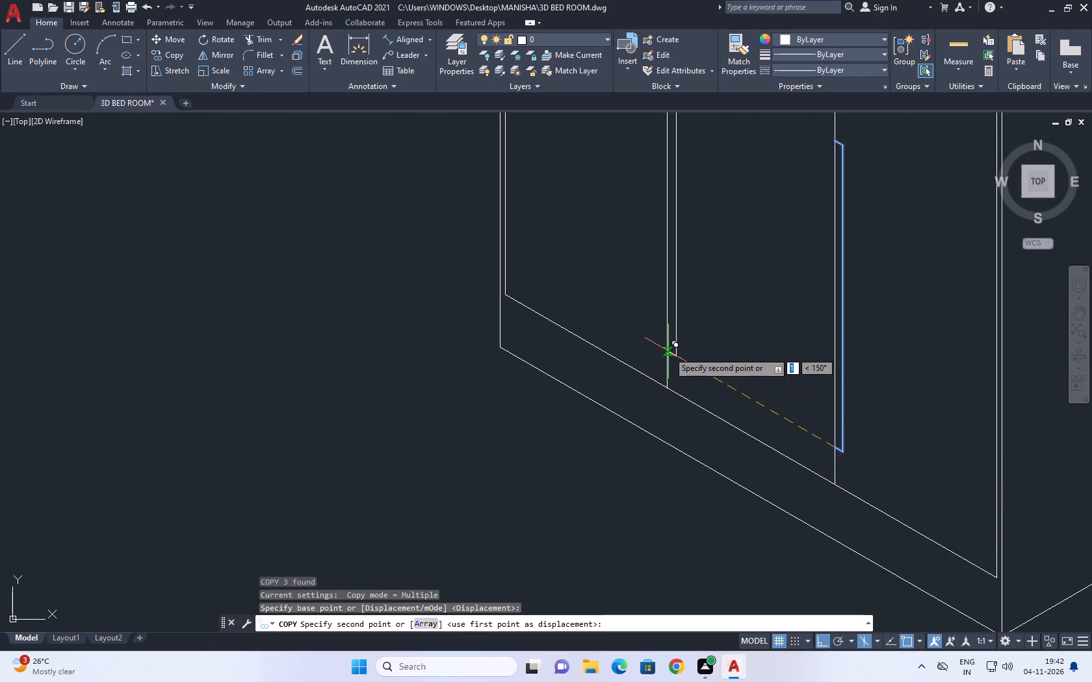
left_click(668, 351)
key("space")
Copy the handle on the first and second panels' divider across to the divider's other side, from its lower outer corner to the divider.
middle_click_drag(753, 429, 768, 462)
middle_click_drag(739, 283, 764, 385)
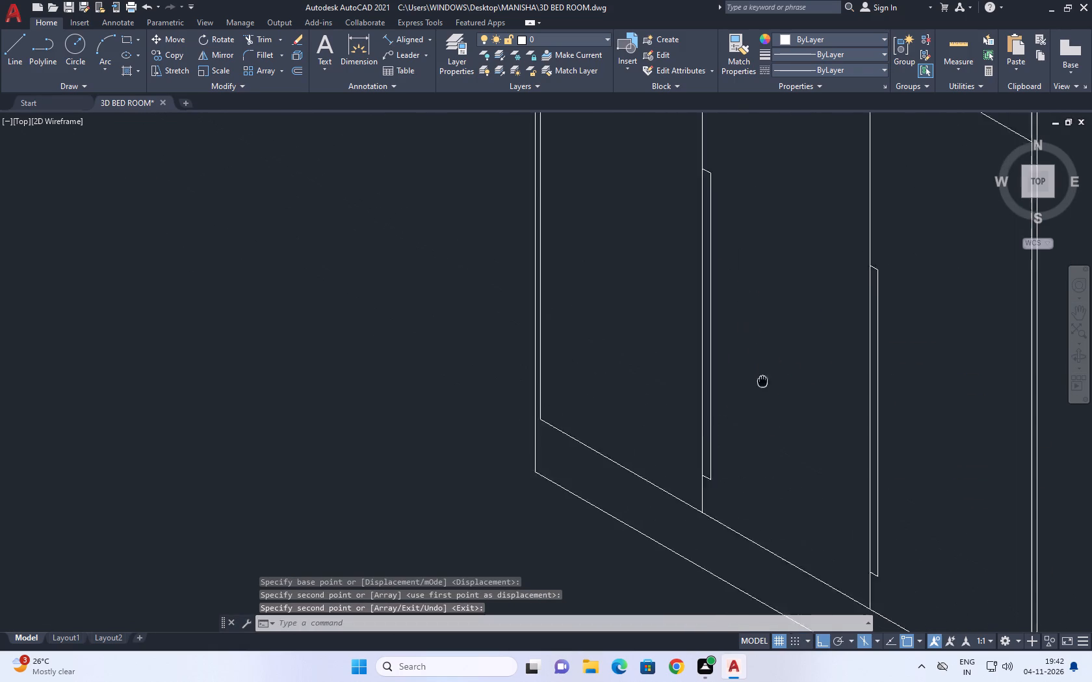
middle_click_drag(764, 385, 789, 449)
left_click(717, 228)
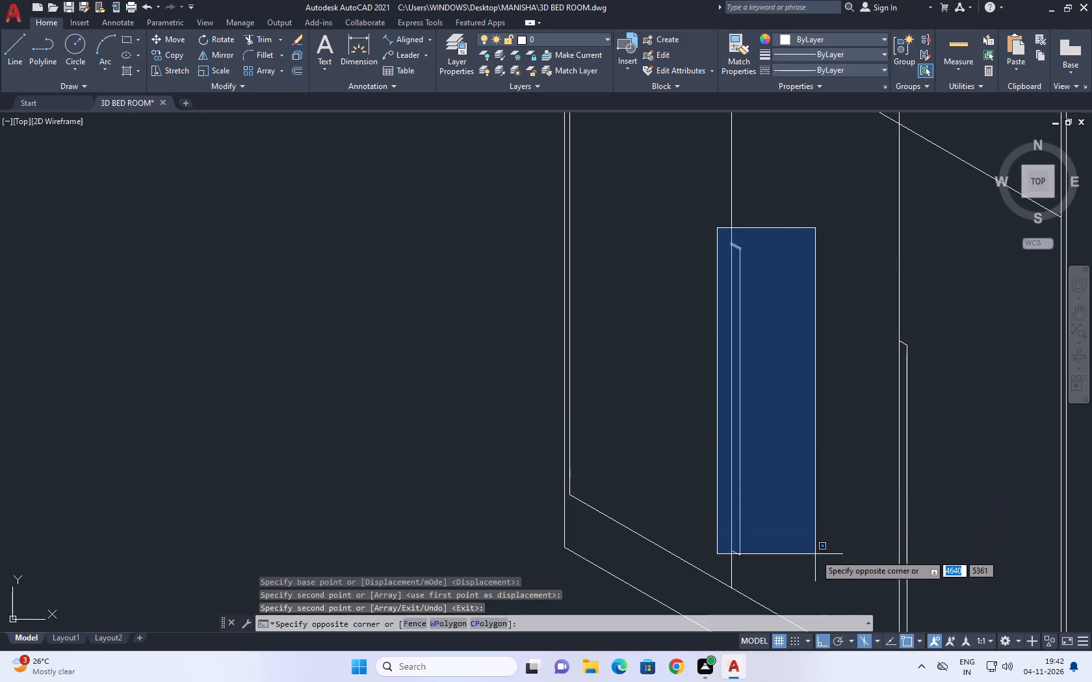
left_click(807, 562)
key("c")
key("o")
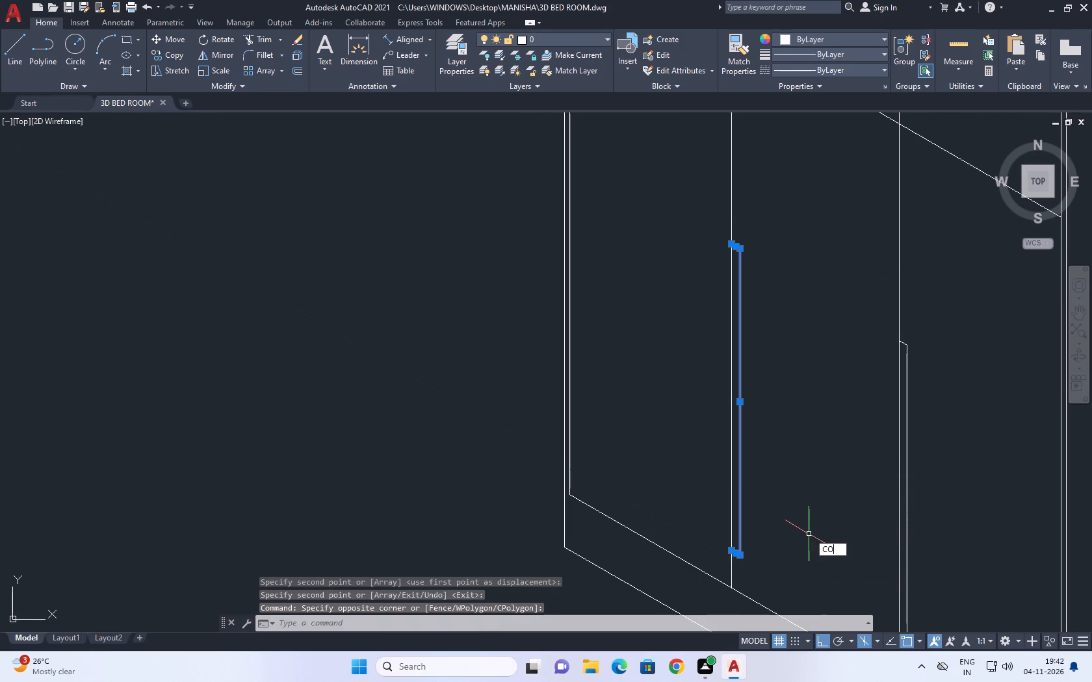
key("space")
scroll(743, 561, "up", 2)
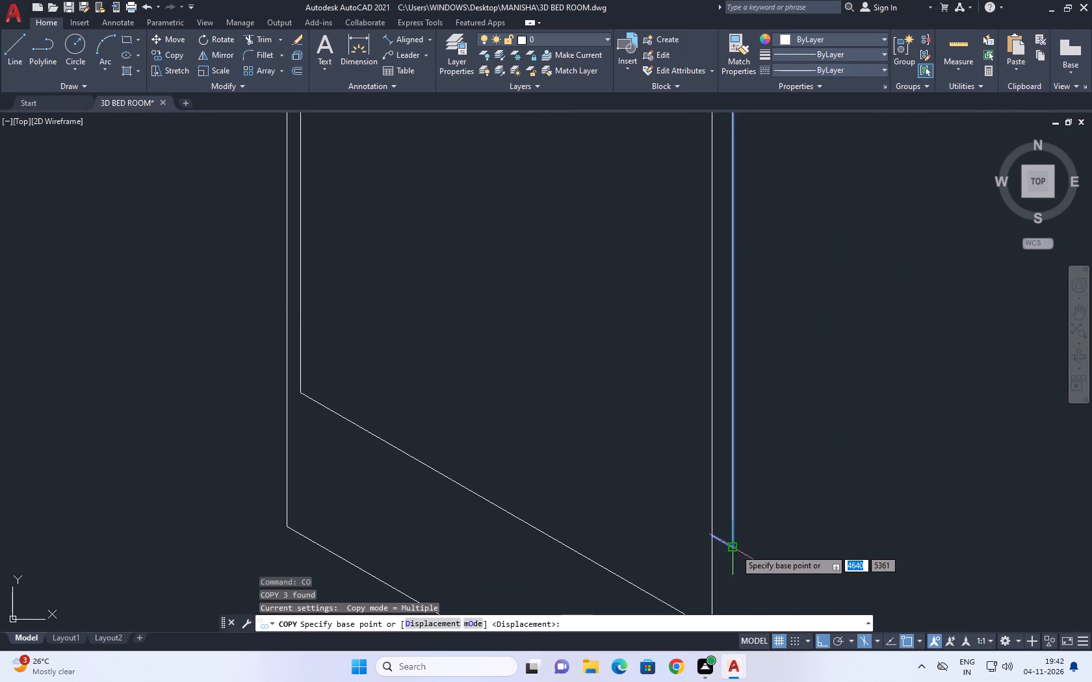
left_click(735, 549)
left_click(711, 535)
key("space")
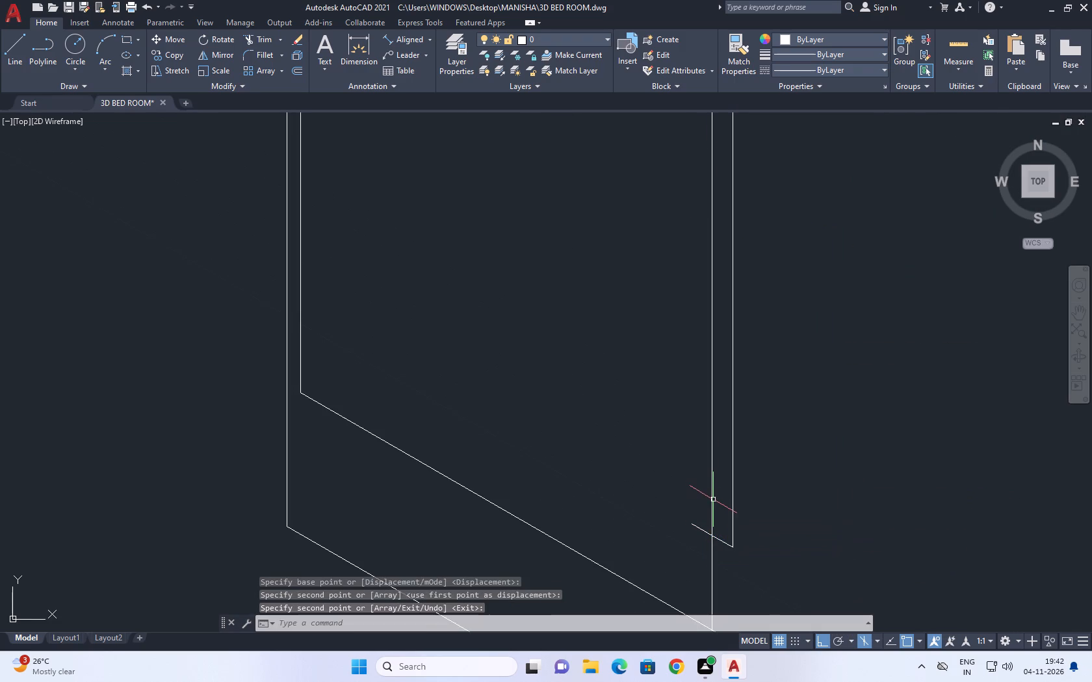
Move the copied handle's long vertical line off the divider to the outer end of its short bottom line.
left_click(713, 499)
key("m")
key("space")
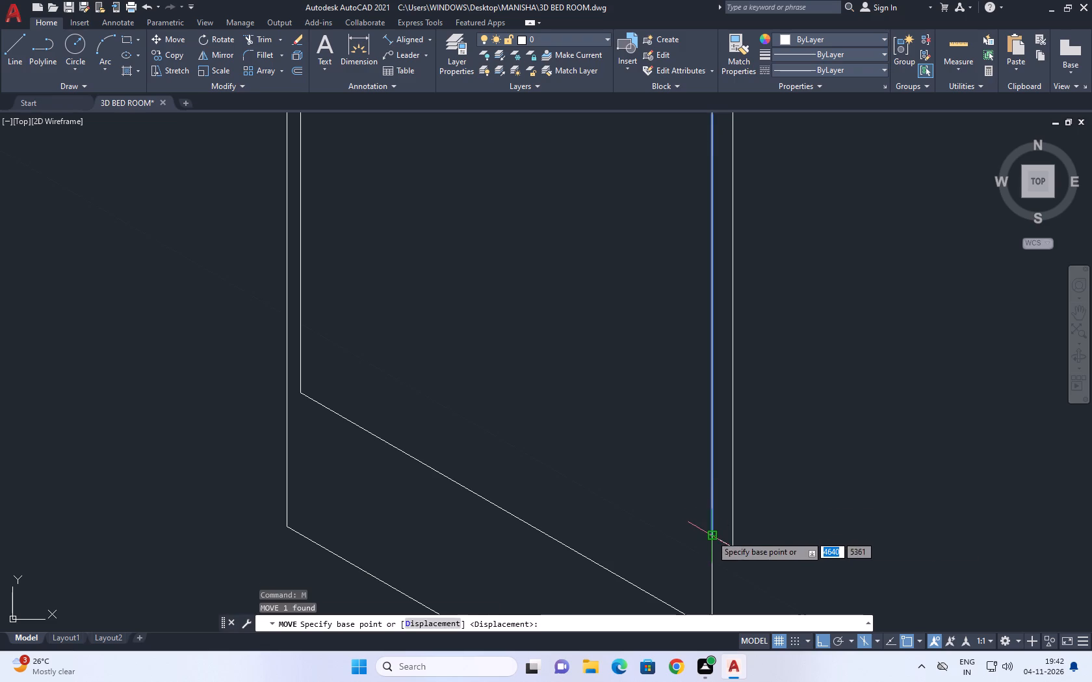
left_click(711, 535)
left_click(693, 525)
Trim the divider line between the top and bottom of the double-width handle on the first two panels.
scroll(779, 498, "down", 2)
middle_click_drag(770, 312, 769, 341)
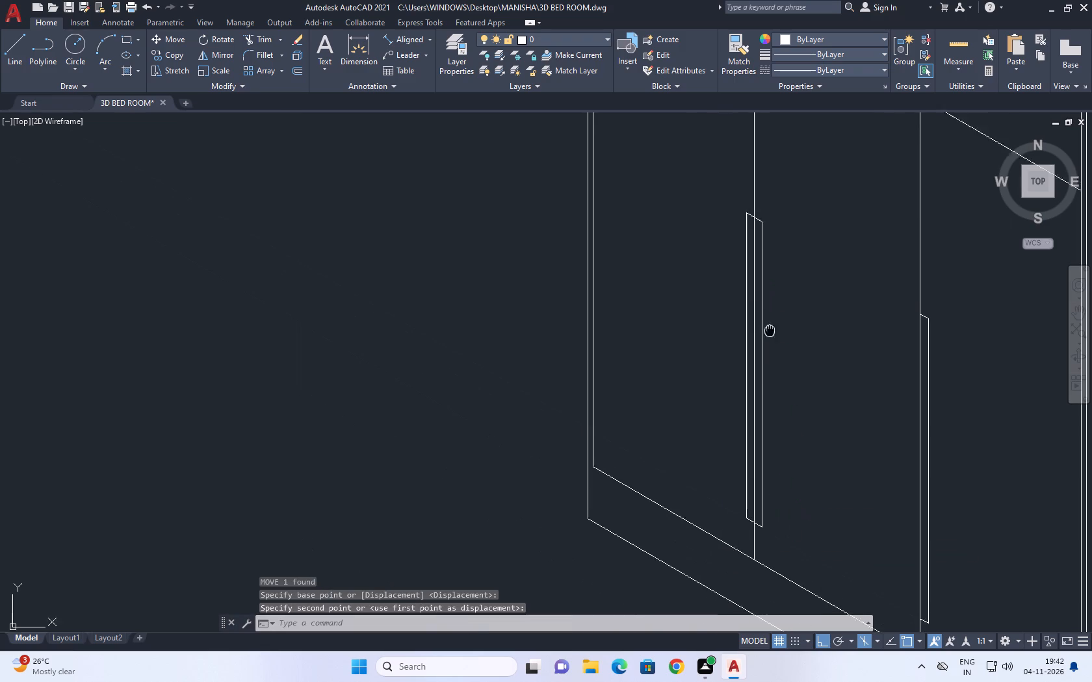
middle_click_drag(769, 341, 767, 364)
key("t")
key("r")
key("space")
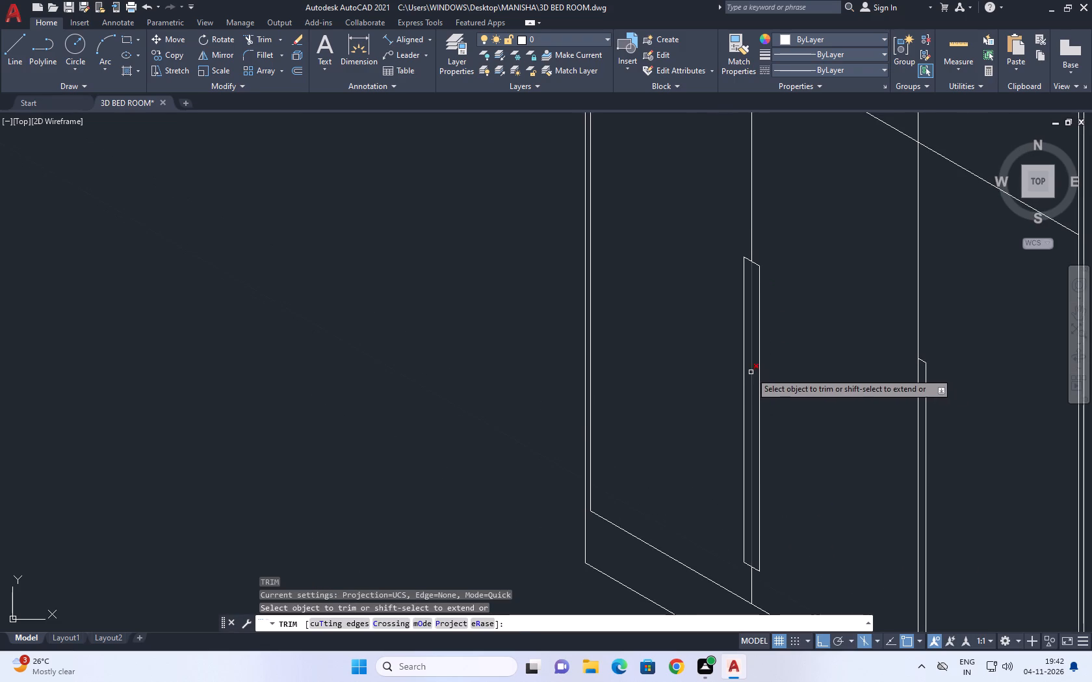
left_click(751, 372)
scroll(772, 408, "down", 2)
middle_click_drag(846, 462, 818, 431)
key("Escape")
Copy the wardrobe's bottom front edge upward twice at small spacings to make two parallel lines across the base strip.
middle_click_drag(757, 416, 711, 390)
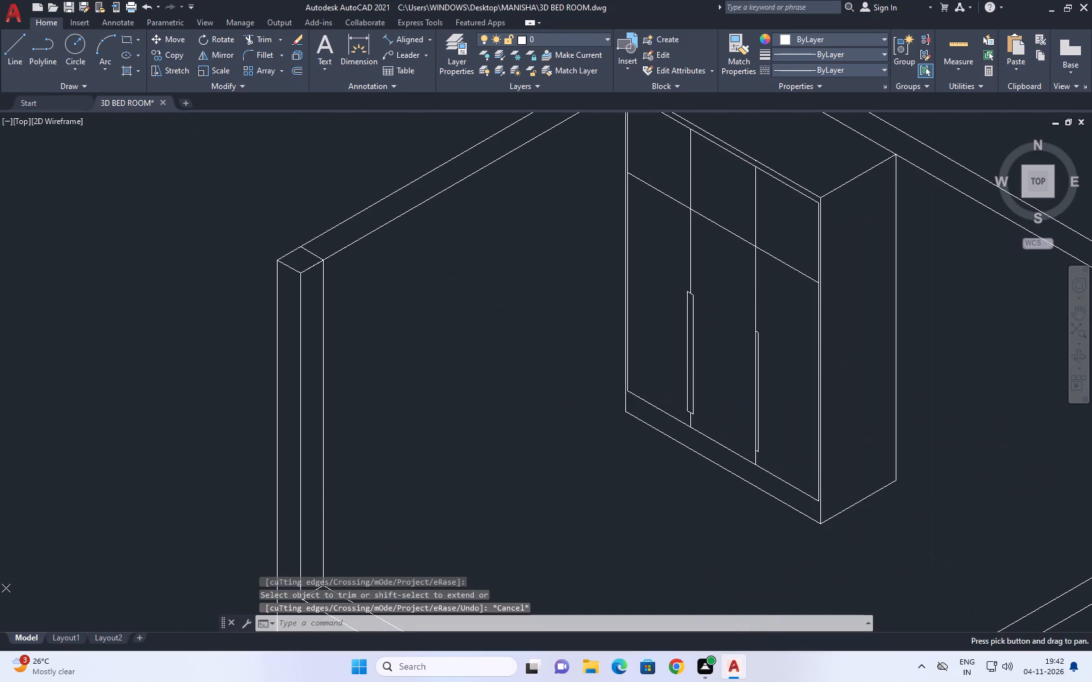
middle_click_drag(783, 455, 679, 312)
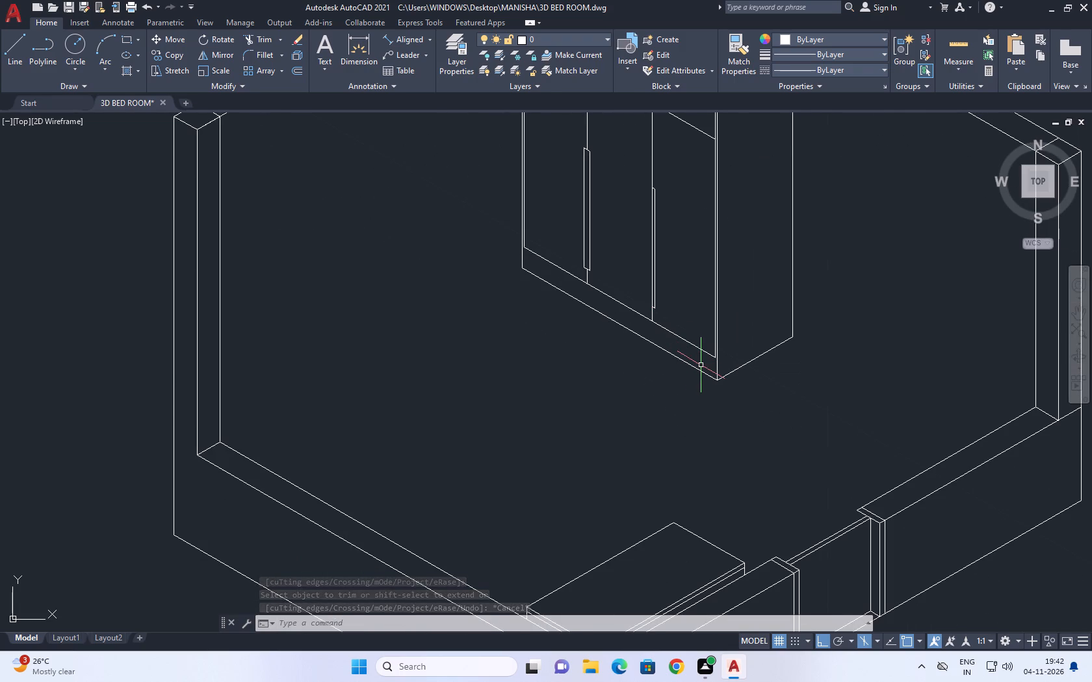
left_click(699, 369)
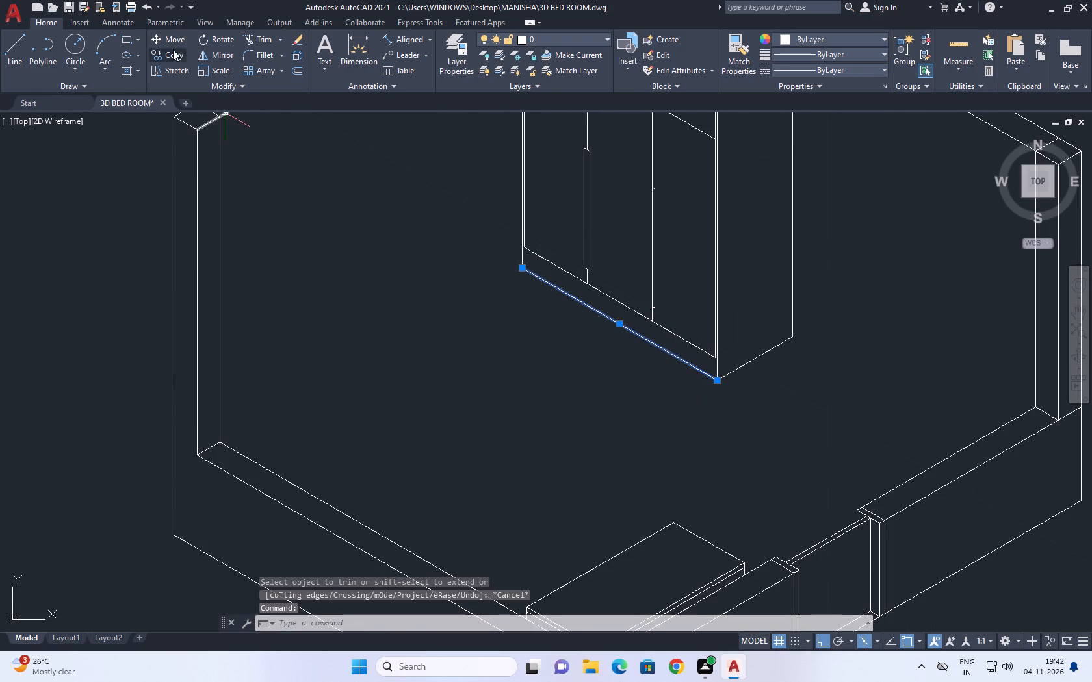
left_click(173, 49)
scroll(727, 386, "up", 2)
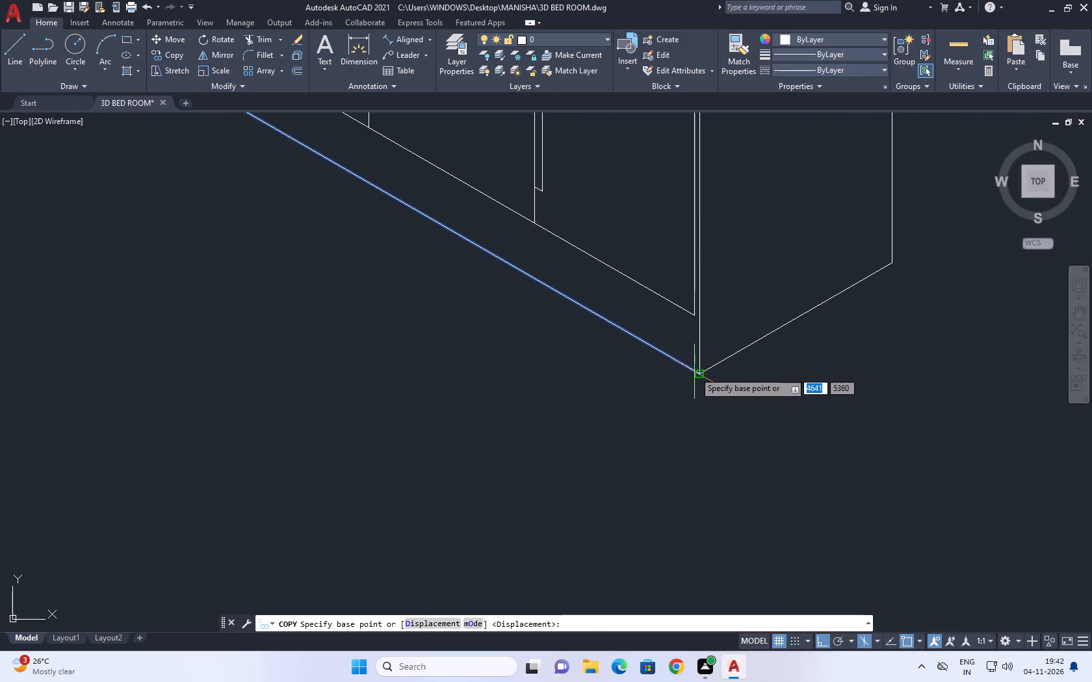
left_click(696, 370)
left_click(700, 355)
left_click(700, 337)
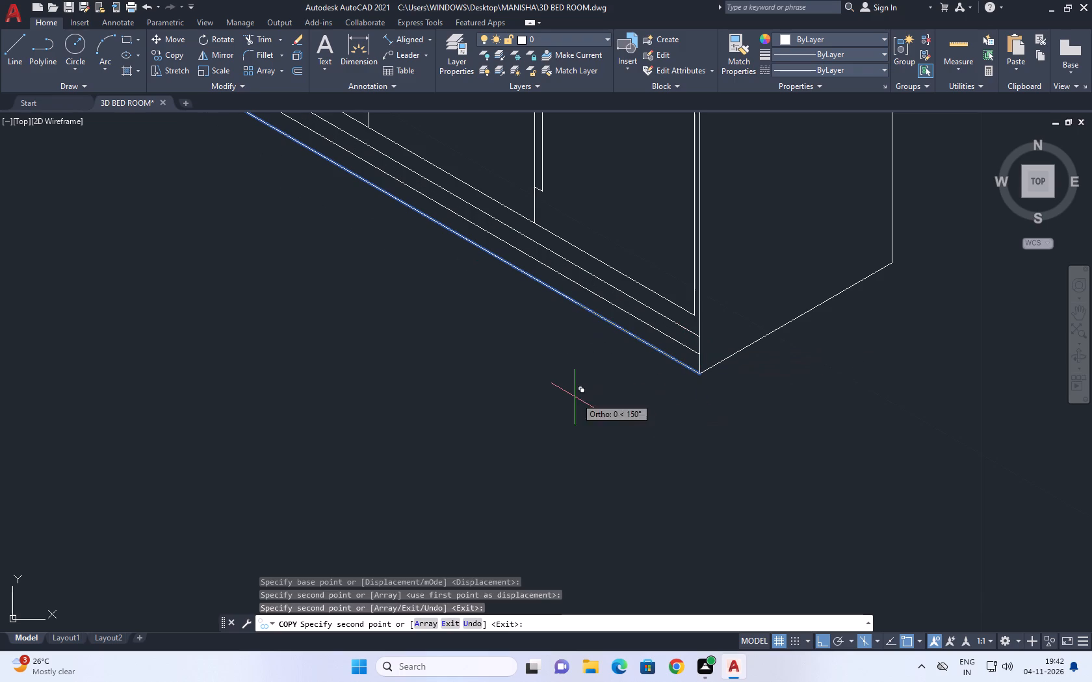
right_click(575, 397)
left_click(640, 423)
middle_click_drag(543, 359, 664, 451)
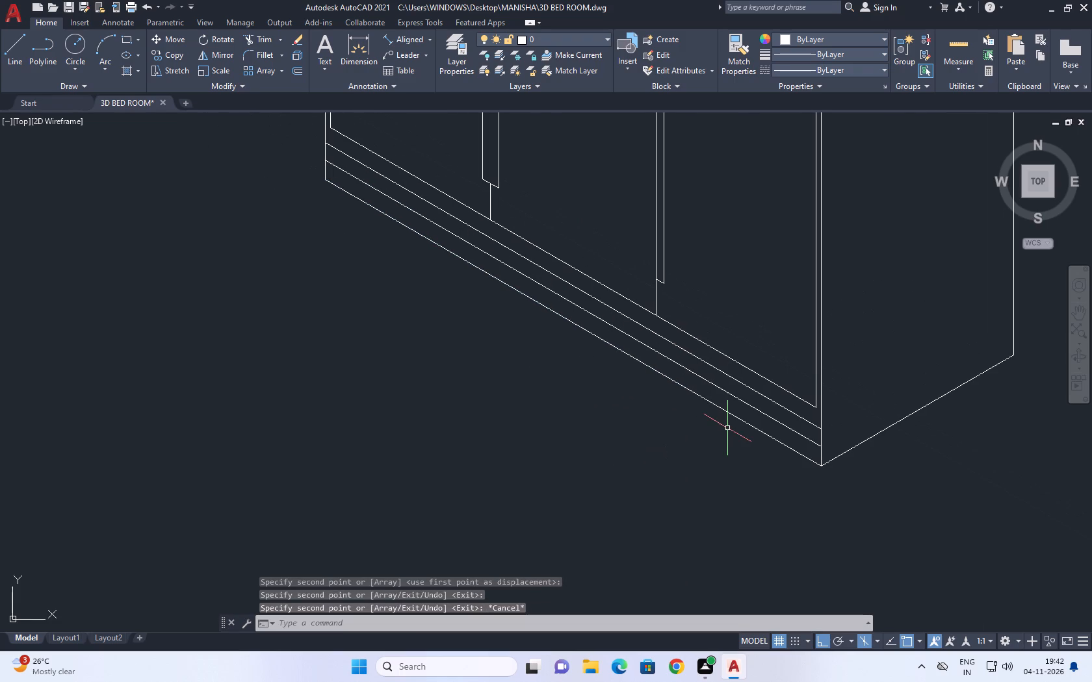
Erase the middle of the parallel lines running across the wardrobe's base strip.
left_click(792, 431)
right_click(550, 407)
left_click(586, 166)
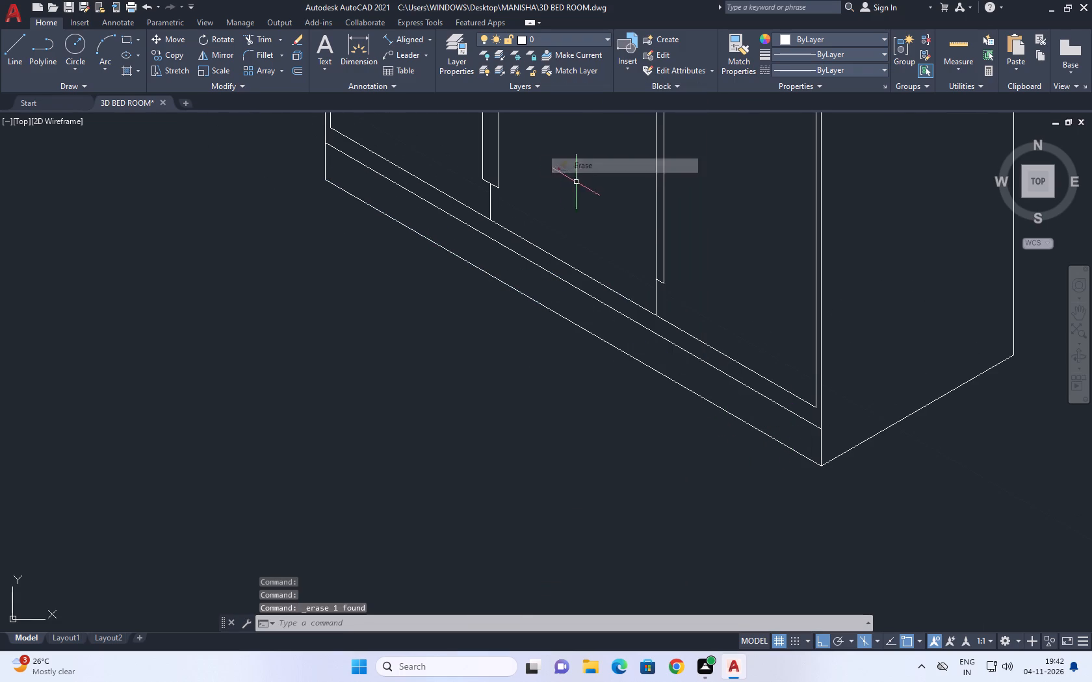
Draw a vertical line from the base strip's upper line down past the wardrobe's bottom edge, near the start of the third panel.
left_click(19, 47)
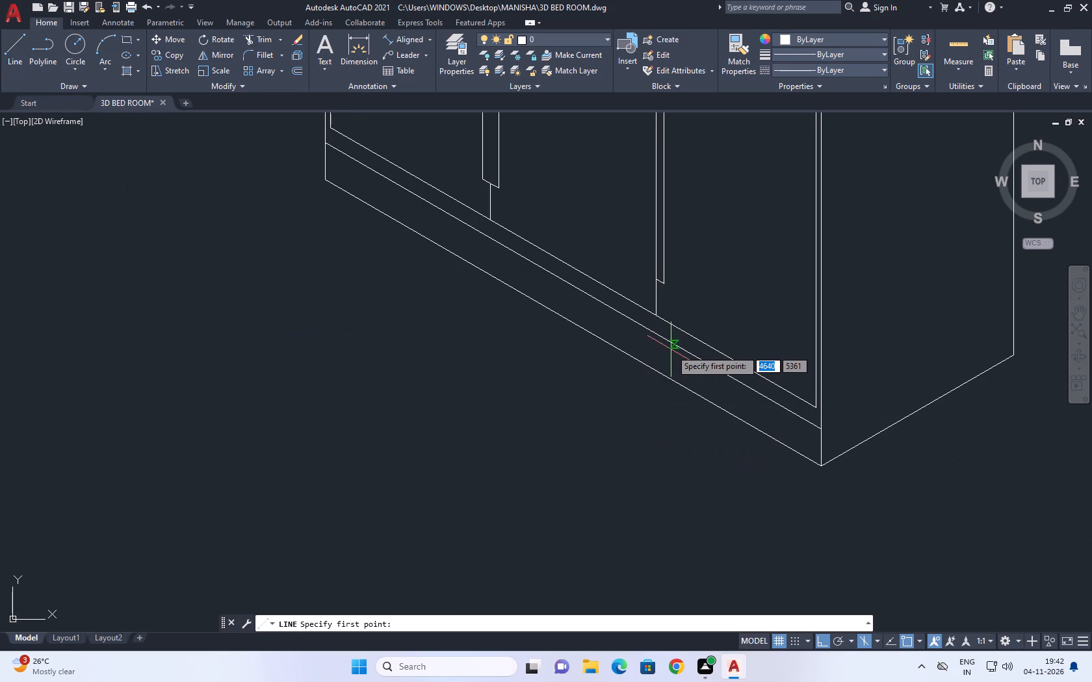
middle_click_drag(675, 352, 689, 379)
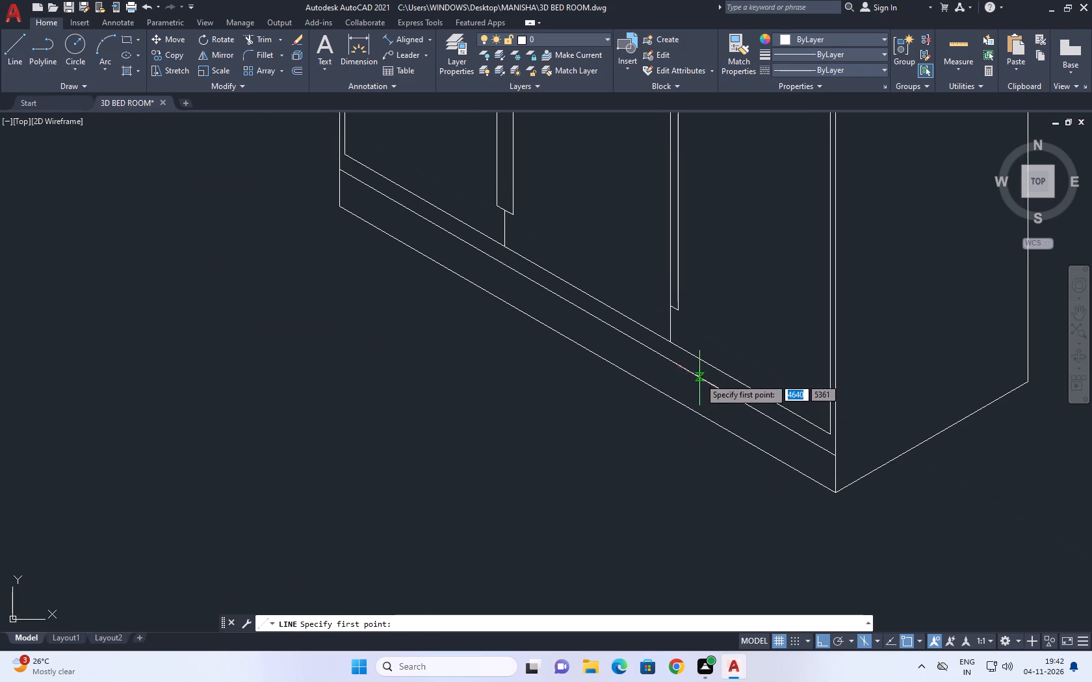
left_click(699, 376)
left_click(698, 475)
right_click(710, 472)
left_click(773, 498)
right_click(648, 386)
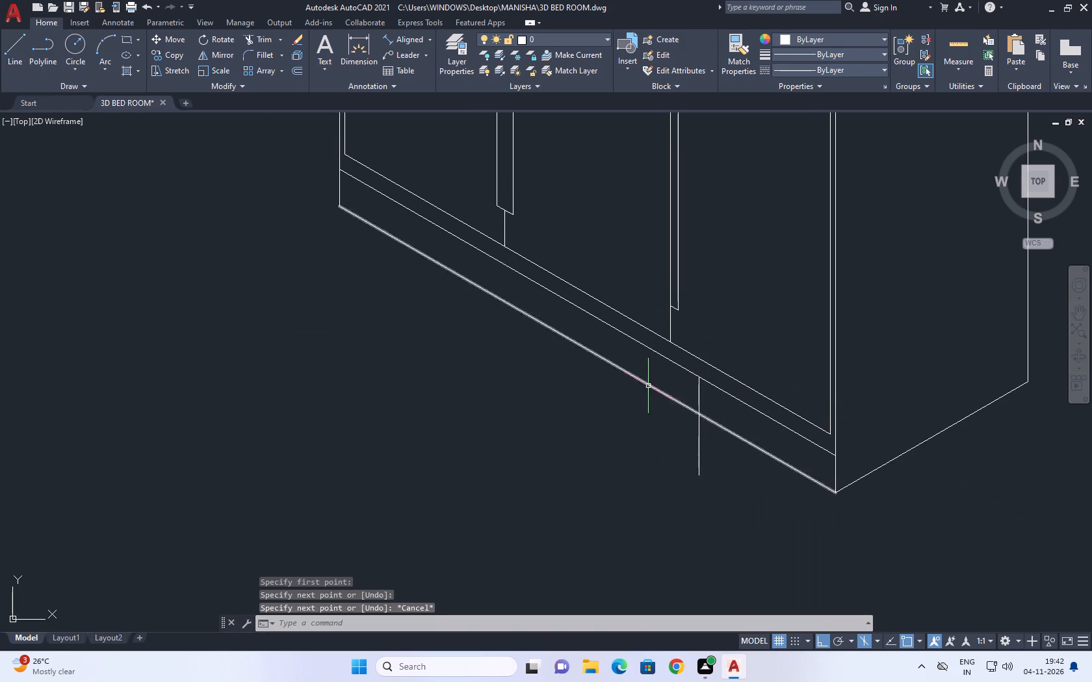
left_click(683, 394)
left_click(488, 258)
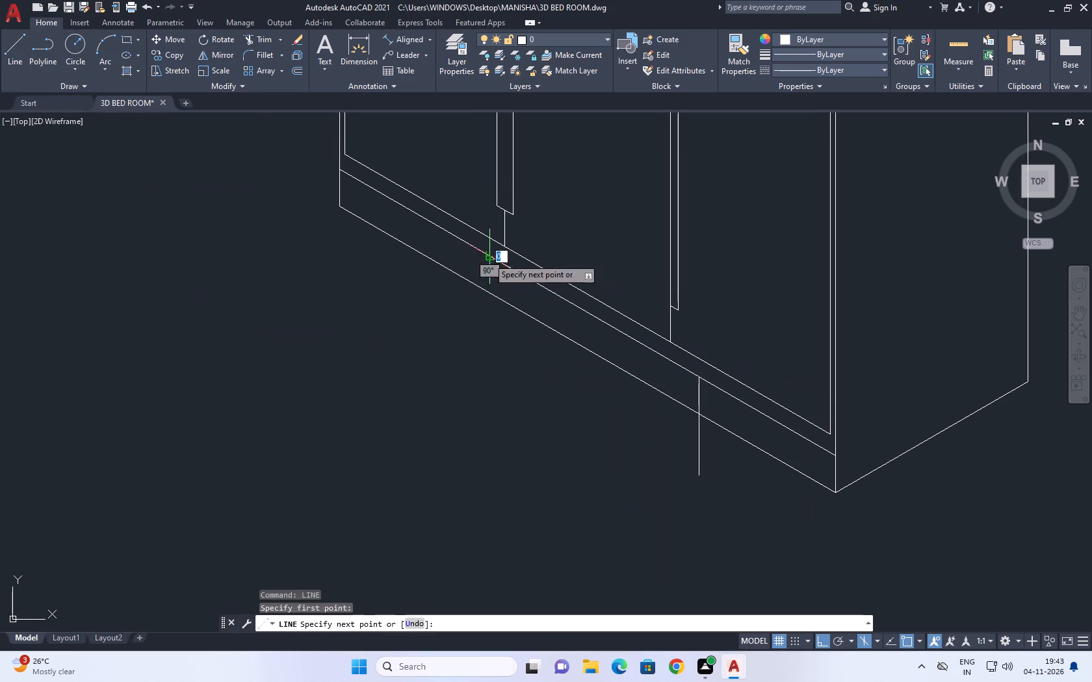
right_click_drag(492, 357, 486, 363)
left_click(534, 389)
Draw a second vertical line from the base strip's upper line past the bottom edge, near the first and second panels' divider.
right_click(497, 283)
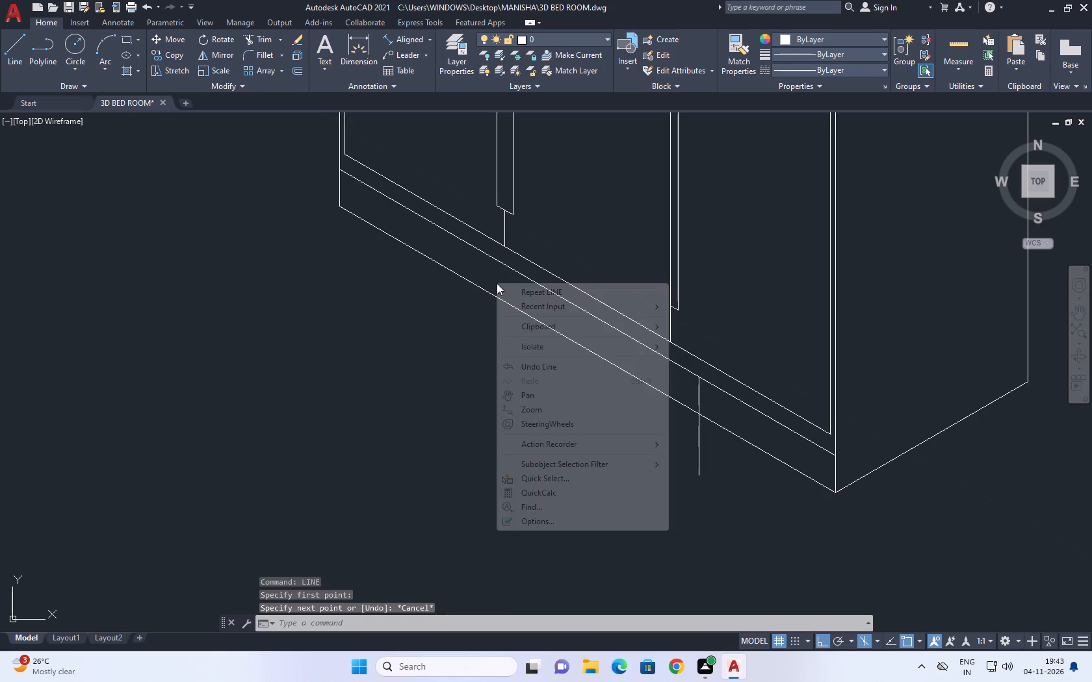
left_click(543, 296)
left_click(495, 261)
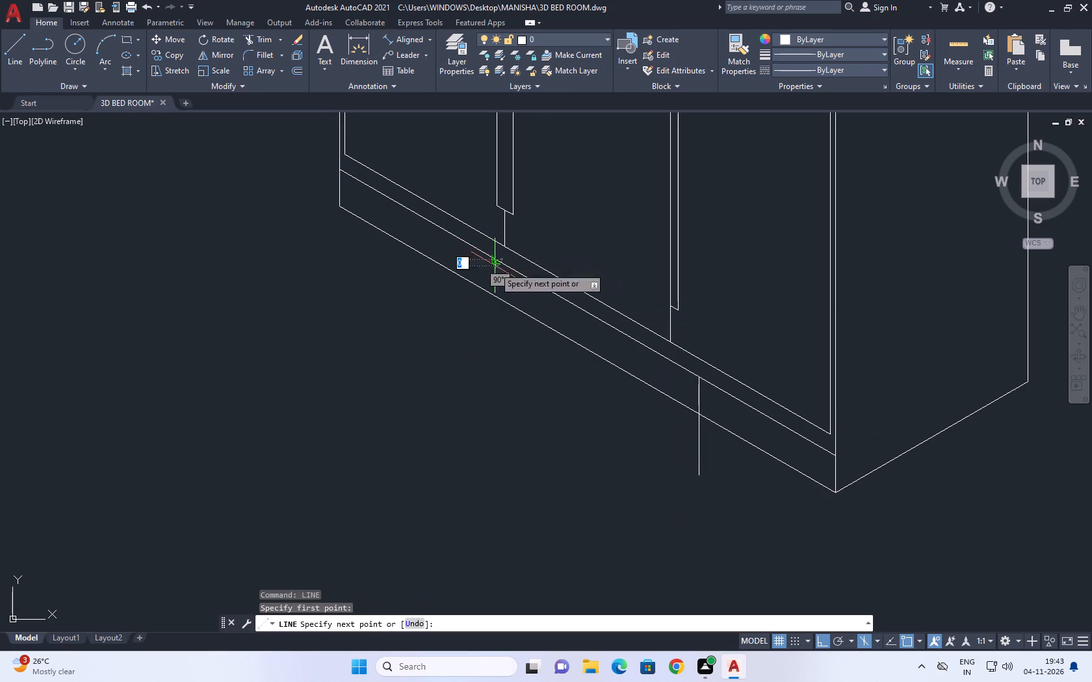
left_click(494, 333)
right_click(500, 331)
left_click(536, 348)
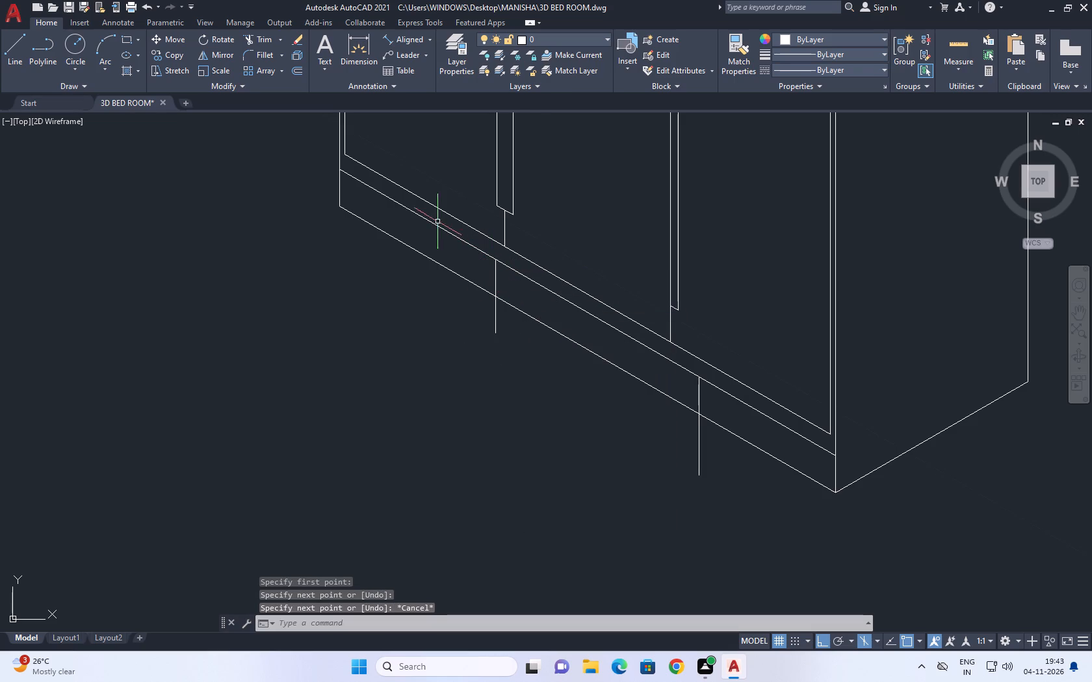
Trim the ends of both vertical base lines that extend below the wardrobe's bottom front edge.
left_click(263, 34)
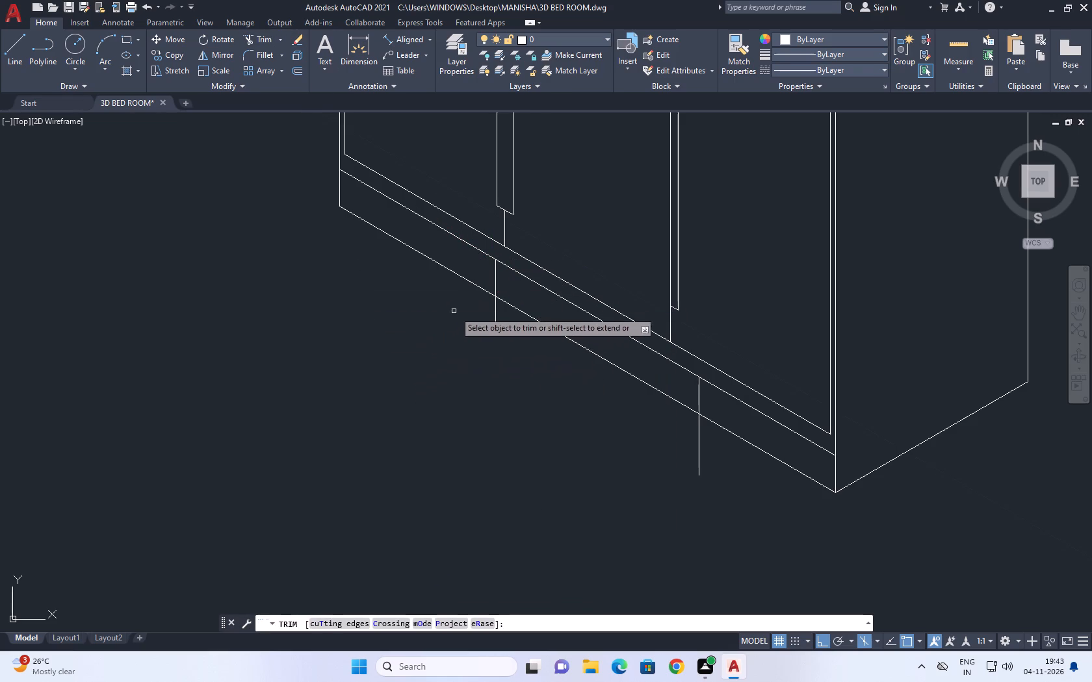
left_click(465, 306)
left_click(749, 481)
right_click(528, 438)
left_click(563, 457)
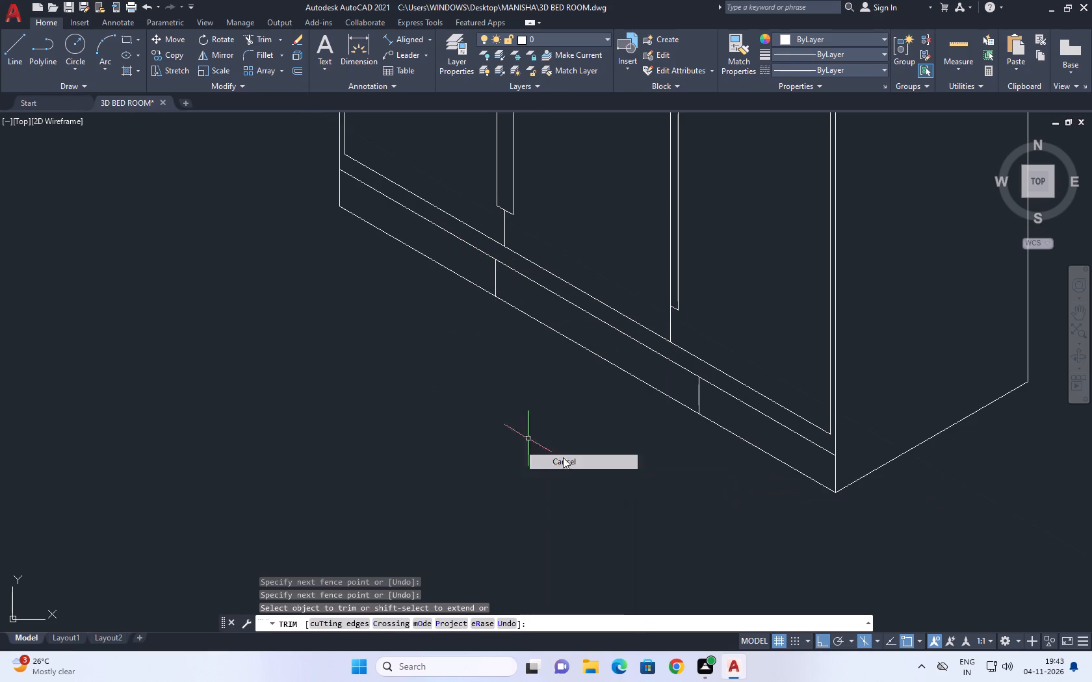
Draw the first two sides of a small isometric rectangle on top of the low platform beside the door, near its front corner.
scroll(582, 446, "down", 2)
middle_click_drag(736, 426, 691, 455)
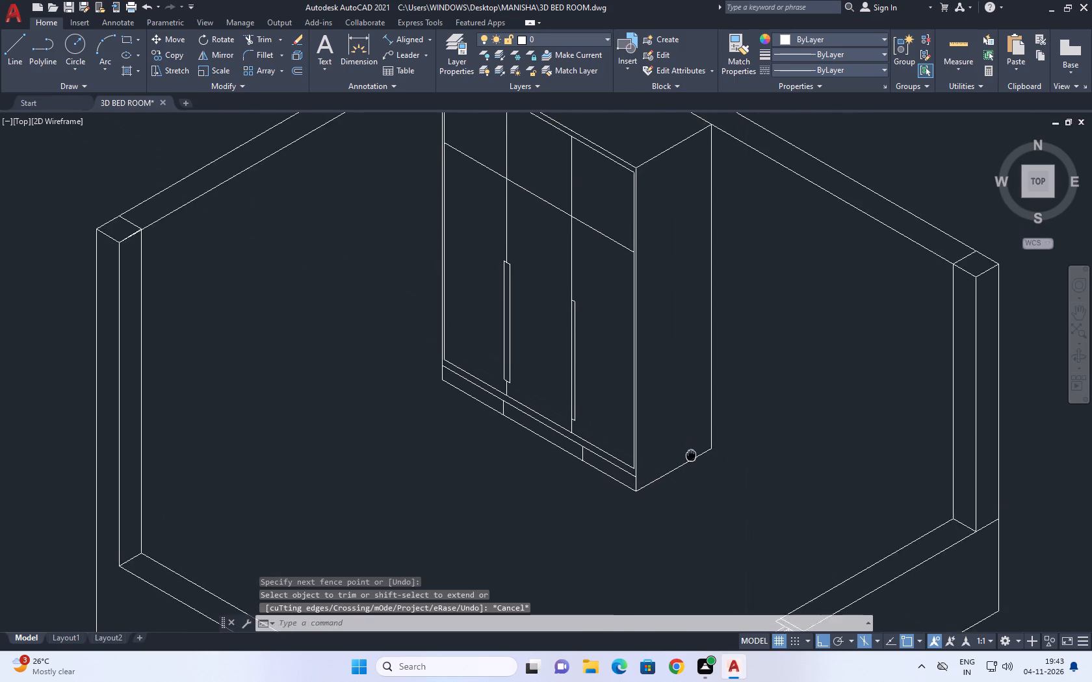
middle_click_drag(691, 455, 686, 488)
scroll(723, 439, "down", 2)
middle_click_drag(746, 471, 745, 471)
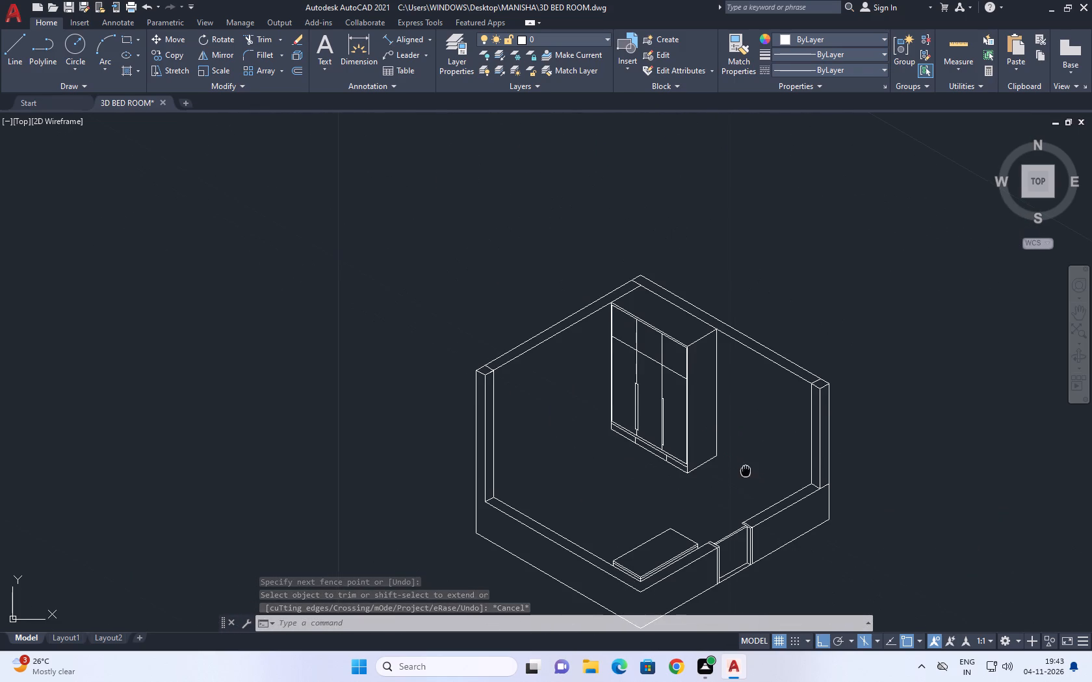
middle_click_drag(745, 471, 875, 395)
middle_click_drag(825, 397, 727, 394)
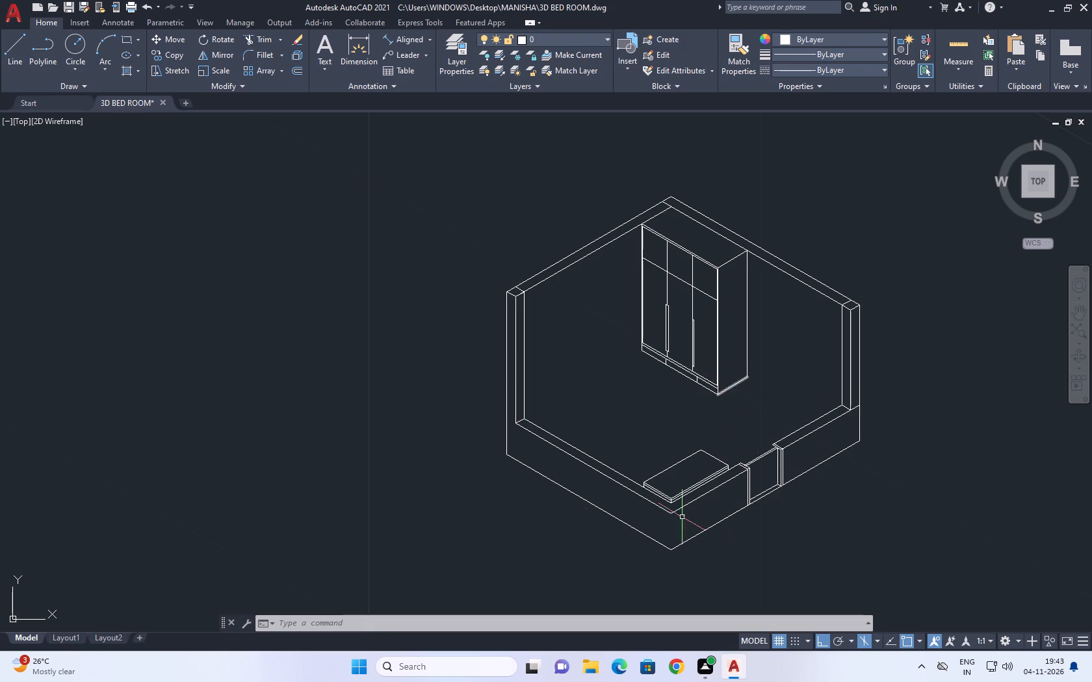
middle_click_drag(619, 518, 625, 470)
middle_click_drag(719, 489, 648, 565)
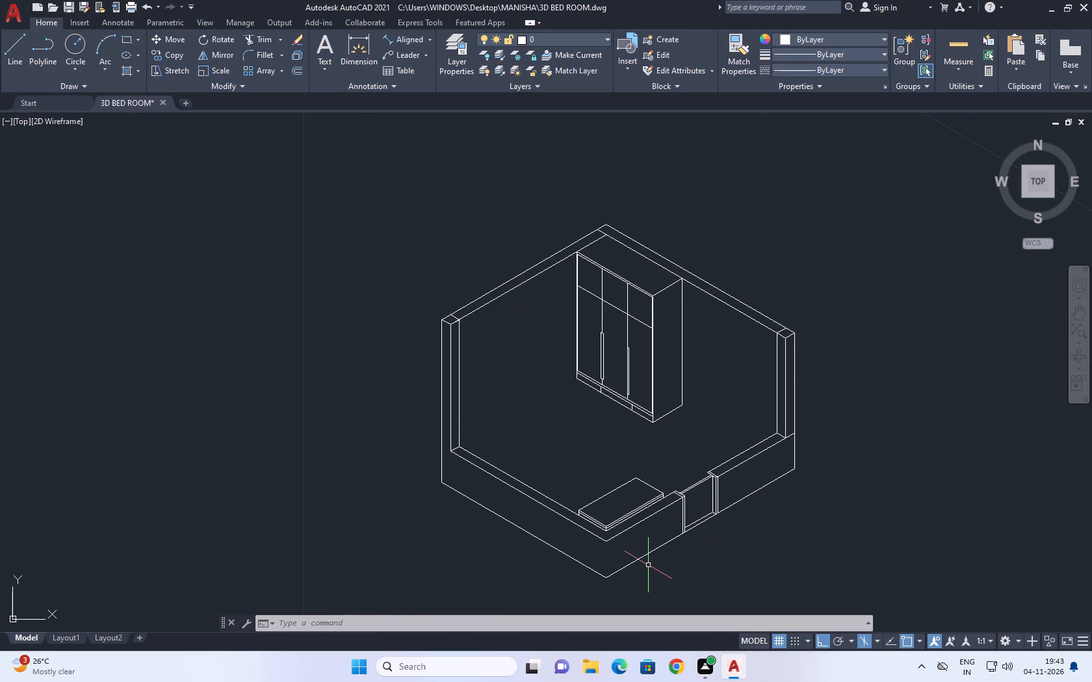
type("L")
key("space")
scroll(611, 501, "up", 3)
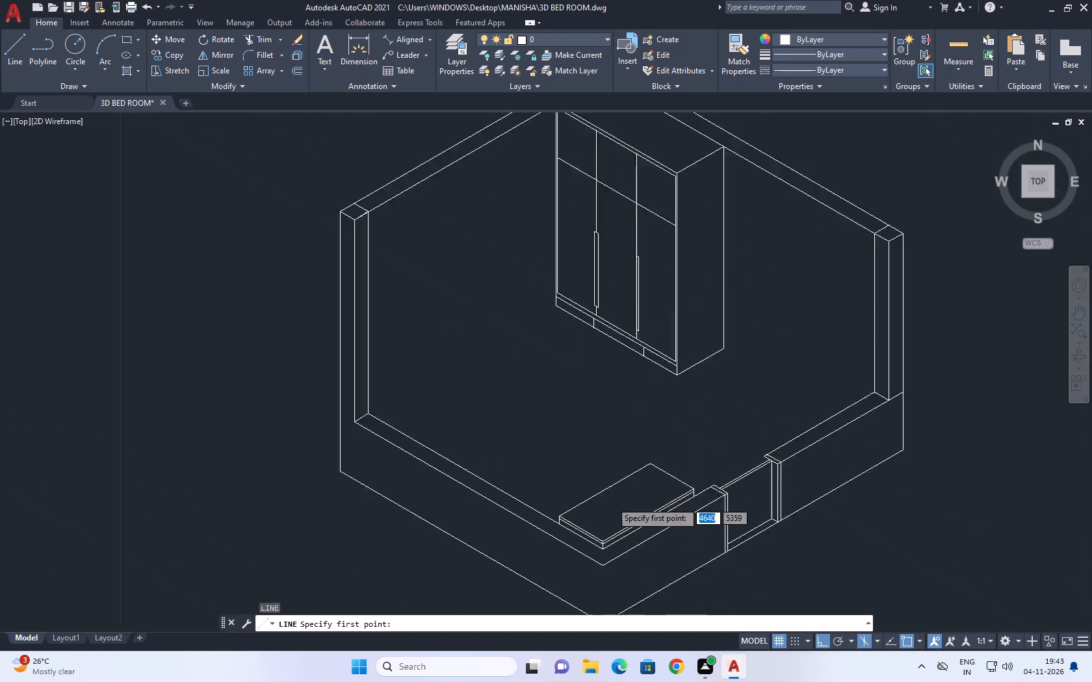
scroll(611, 501, "up", 1)
middle_click_drag(587, 561, 572, 484)
scroll(569, 490, "up", 1)
left_click_drag(576, 500, 572, 492)
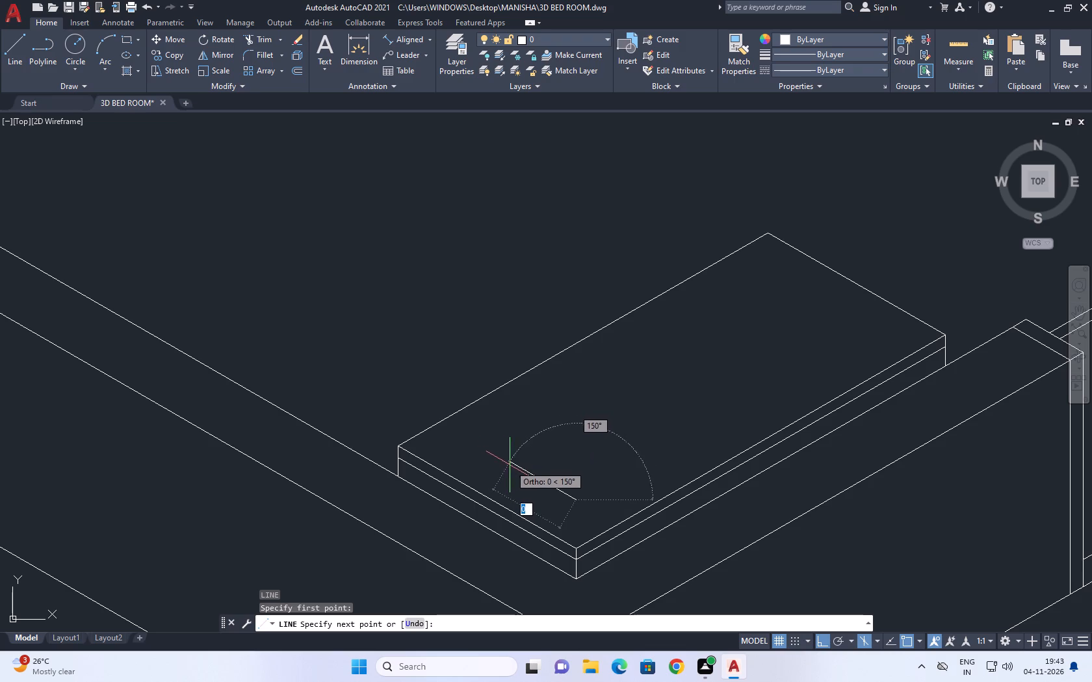
left_click(510, 465)
key("F5")
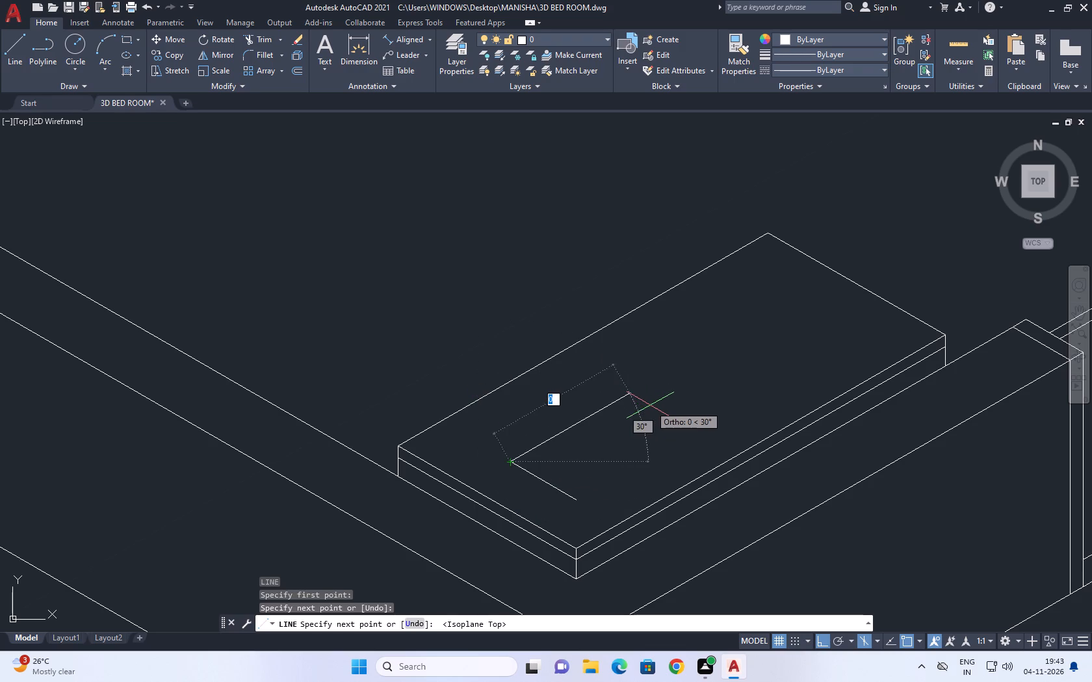
left_click(643, 399)
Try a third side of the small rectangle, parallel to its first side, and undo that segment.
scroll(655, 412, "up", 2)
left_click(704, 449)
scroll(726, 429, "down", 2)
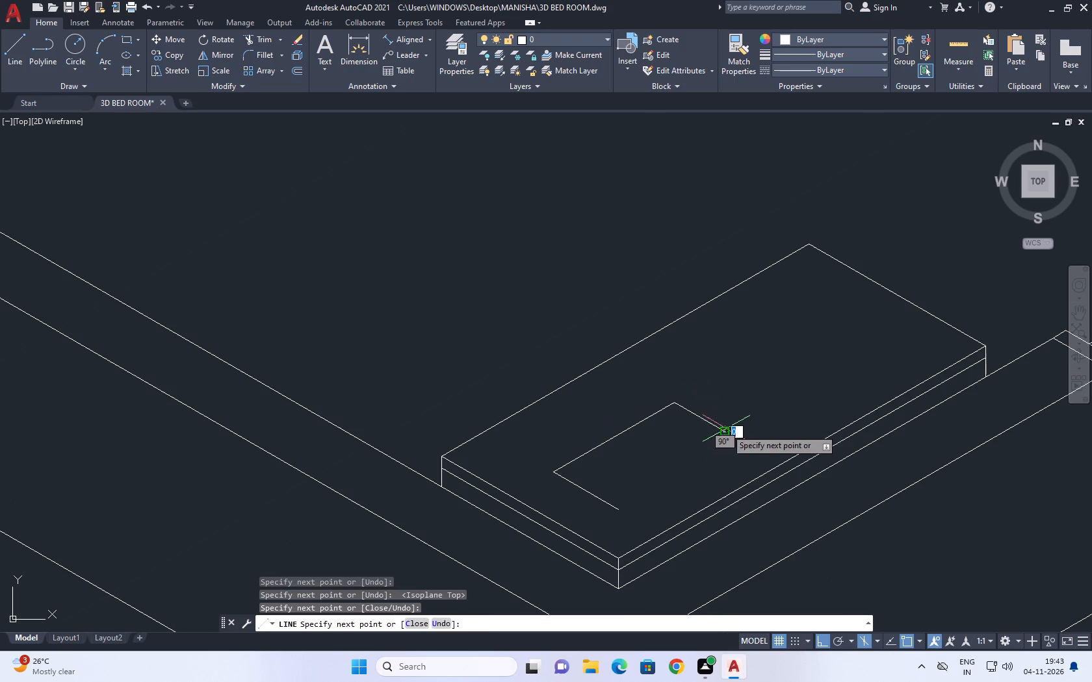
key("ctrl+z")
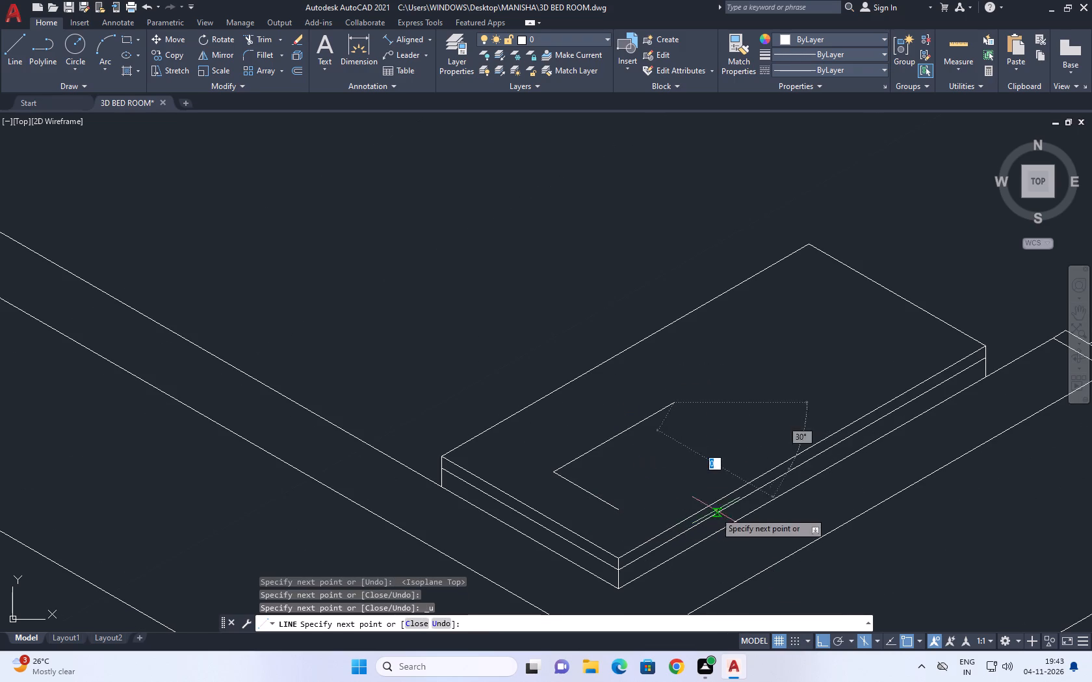
Draw the rectangle's third and fourth sides on the platform top, bringing the last side back near the starting point.
scroll(737, 461, "up", 2)
left_click(750, 438)
scroll(590, 503, "down", 1)
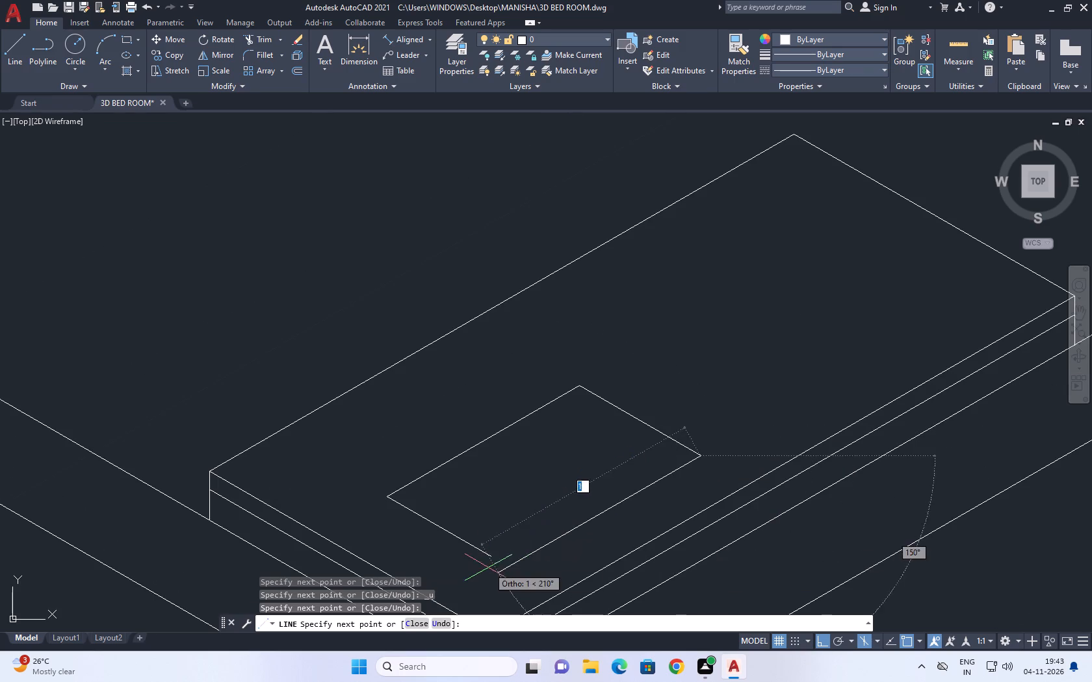
left_click(513, 566)
key("space")
Fillet the rectangle's open front corner so its first and last sides meet in a sharp corner.
key("f")
key("space")
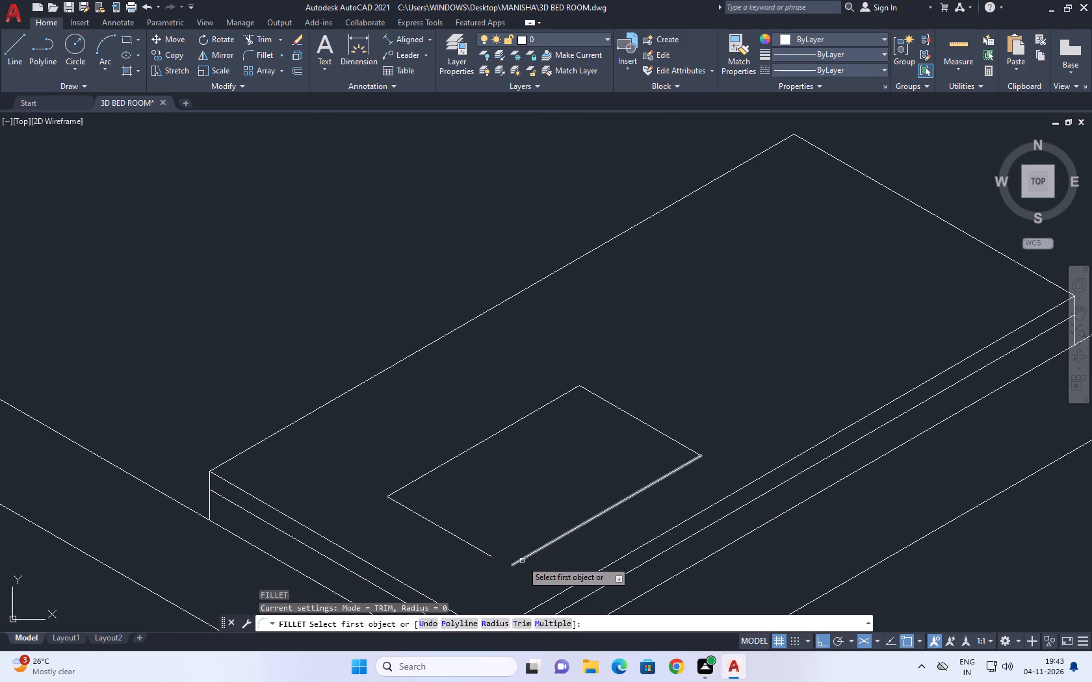
left_click(522, 562)
left_click(480, 550)
Copy all four sides of the small rectangle upward twice at small spacings to make three stacked outlines.
left_click(608, 518)
left_click(560, 491)
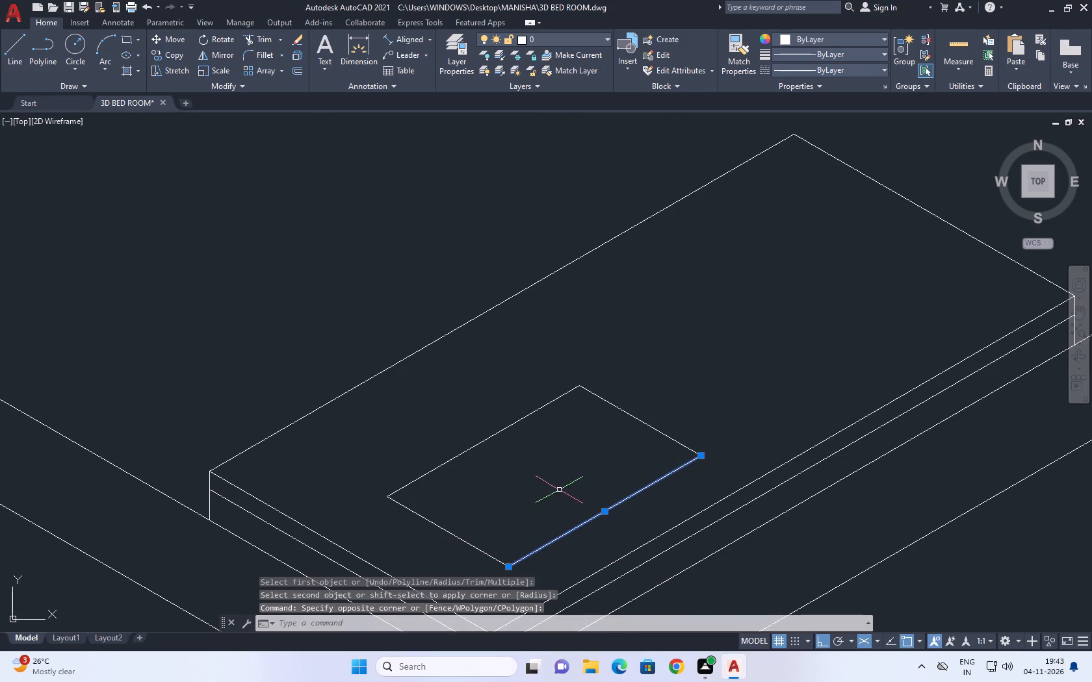
left_click(651, 414)
left_click(565, 424)
left_click_drag(553, 410, 547, 408)
left_click(504, 425)
left_click(468, 531)
left_click(426, 537)
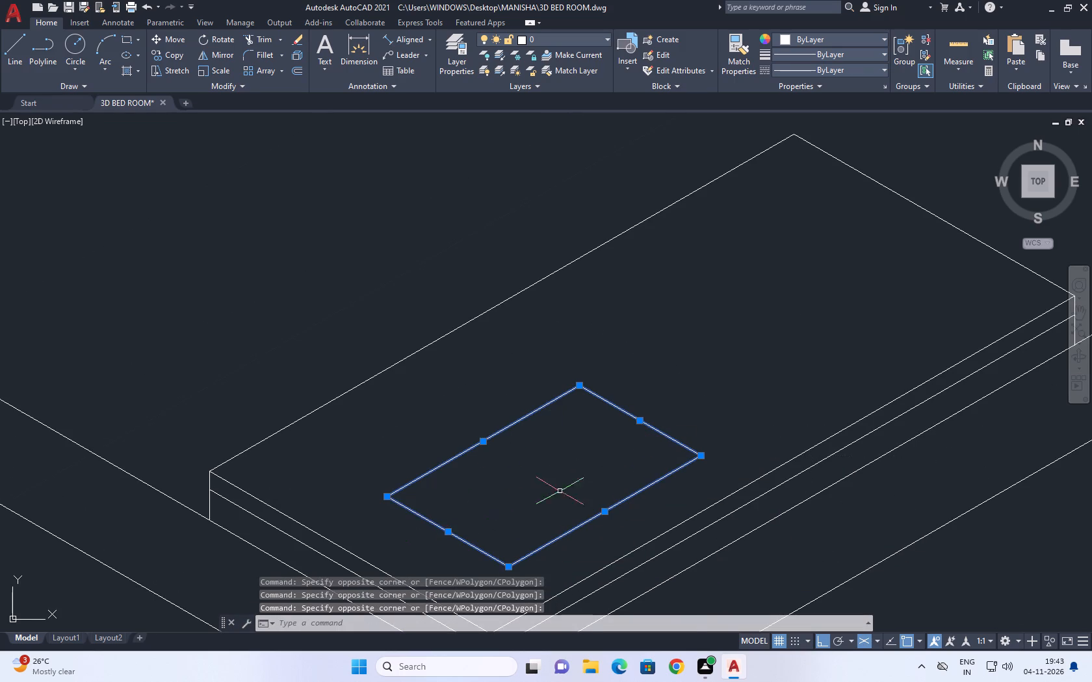
middle_click_drag(562, 490, 510, 482)
type("CO")
key("space")
scroll(502, 545, "up", 1)
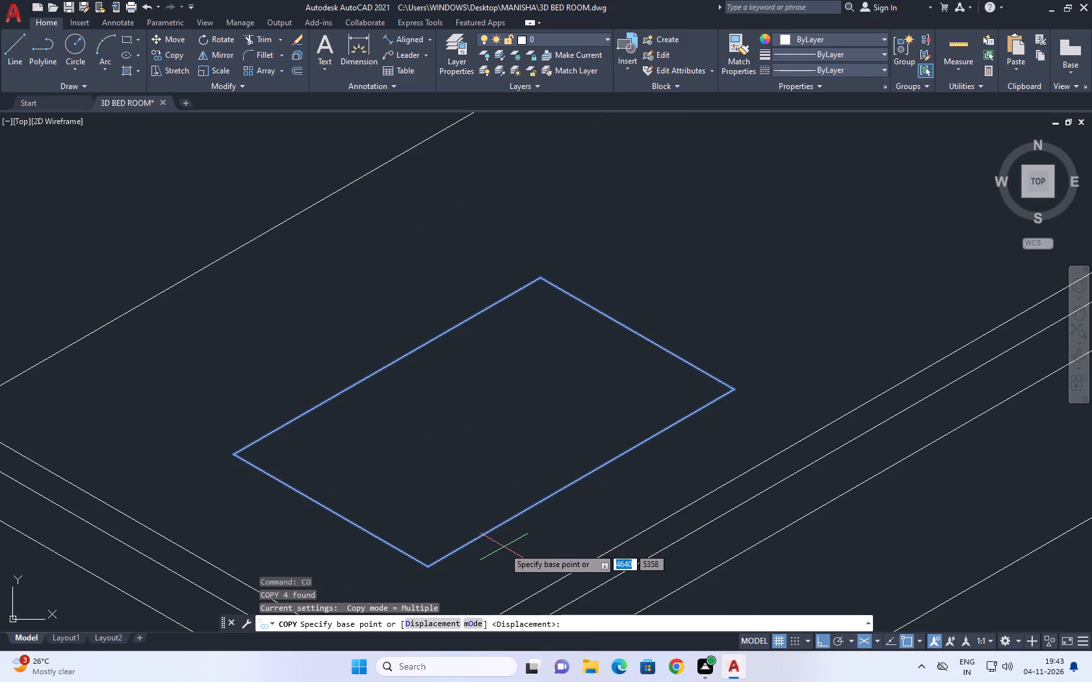
left_click(504, 548)
key("F5")
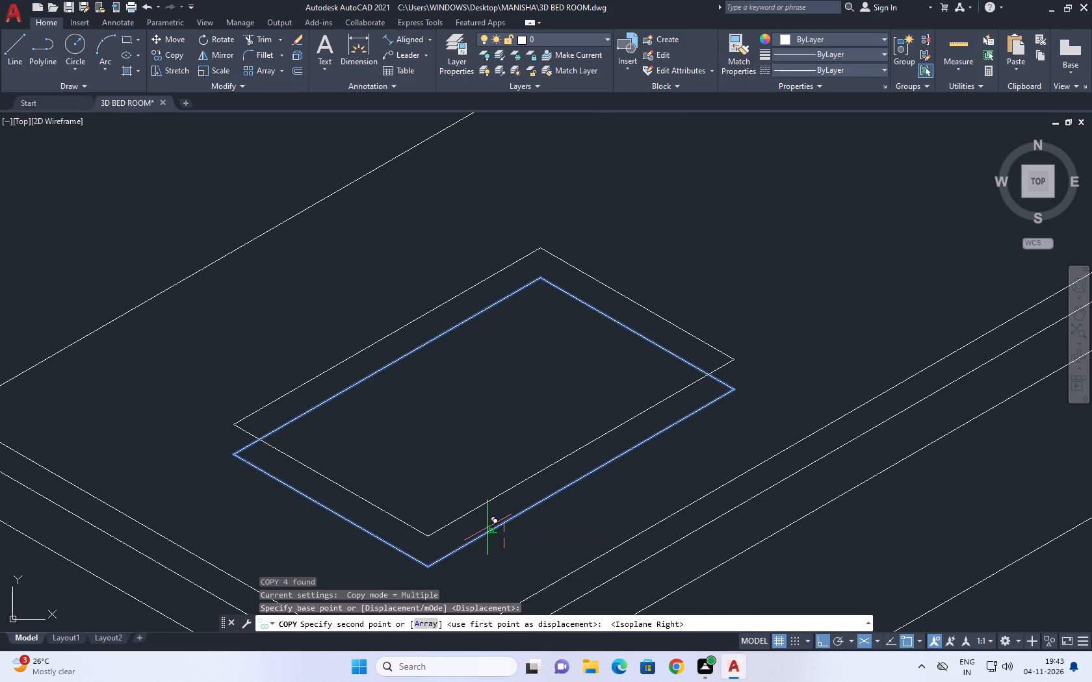
left_click(486, 538)
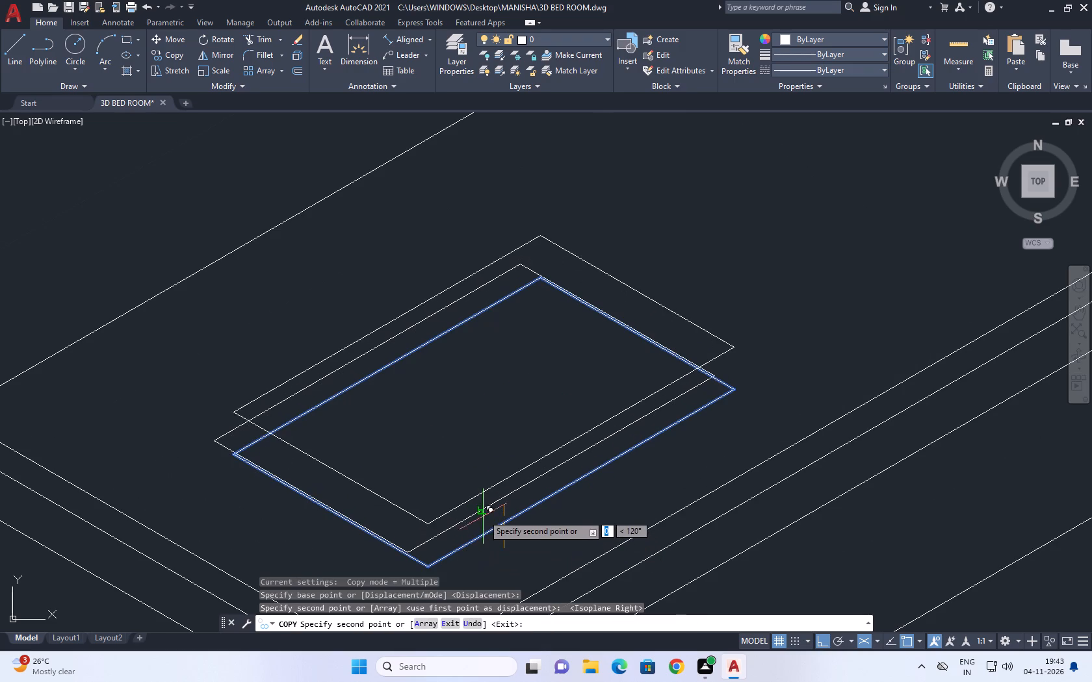
key("ctrl+z")
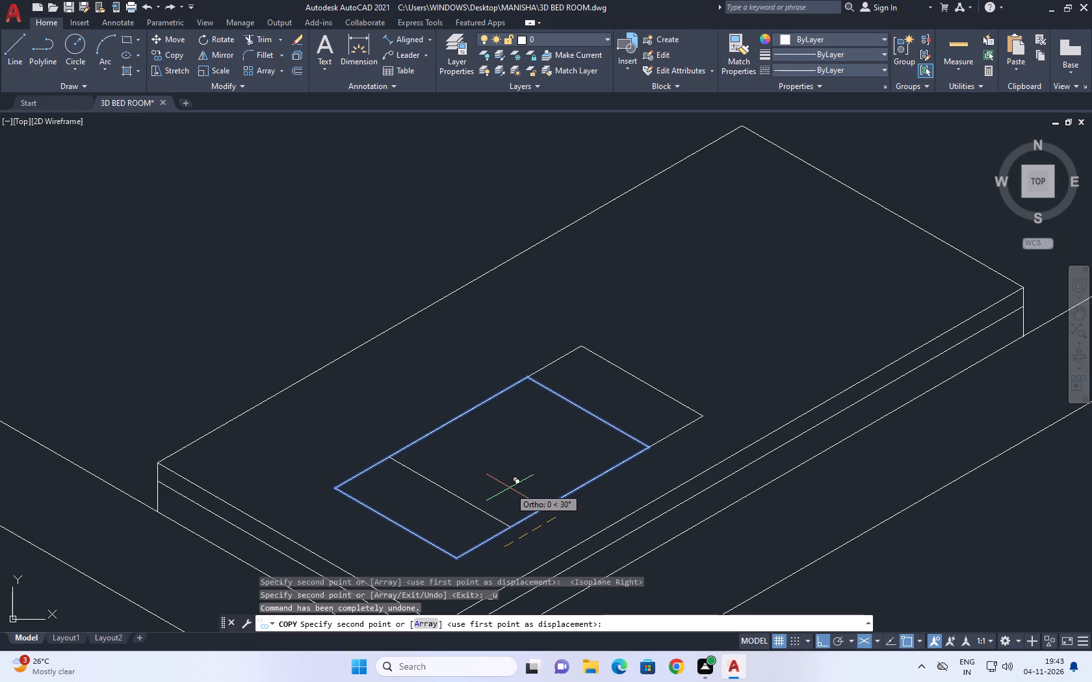
key("F5")
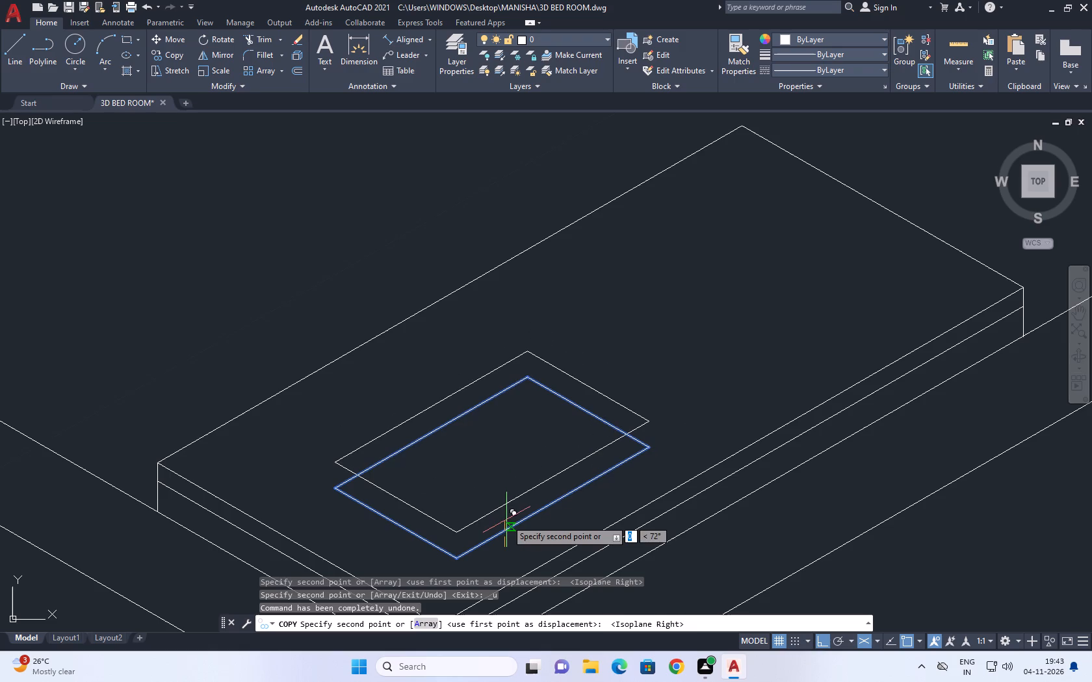
middle_click_drag(503, 529, 498, 427)
scroll(499, 429, "up", 2)
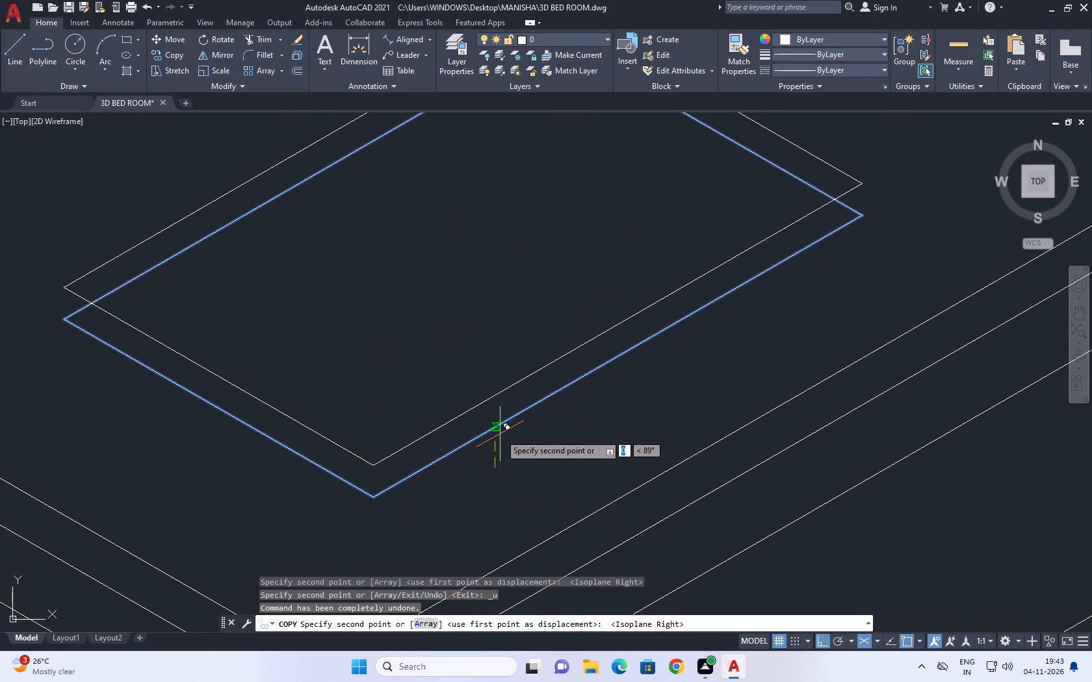
left_click(500, 434)
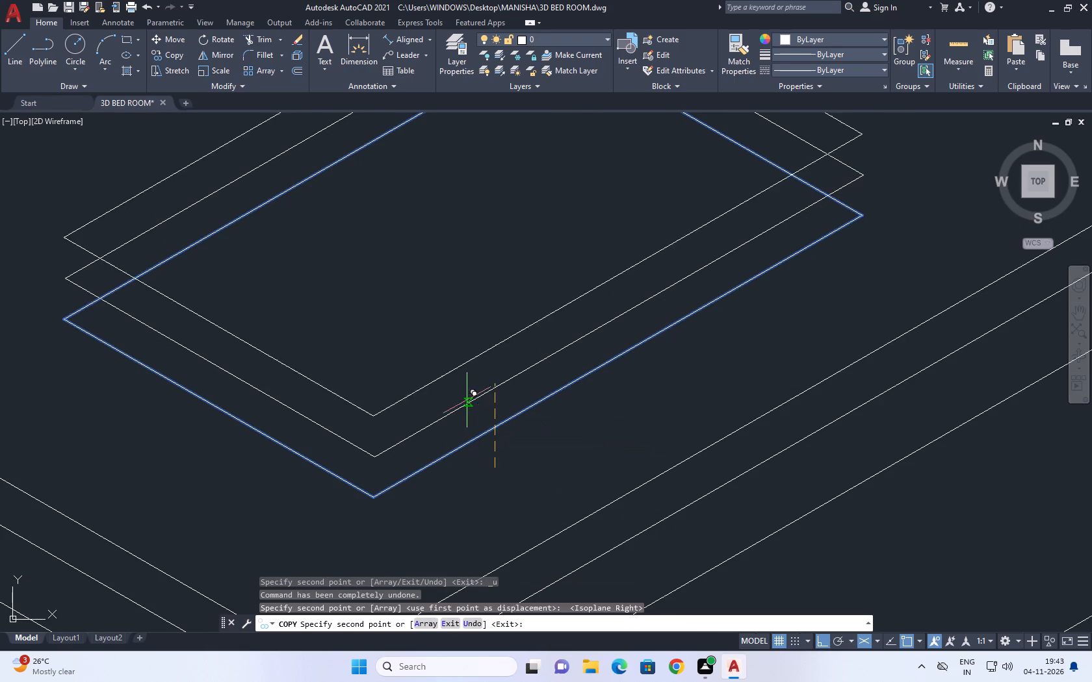
left_click(473, 390)
key("Escape")
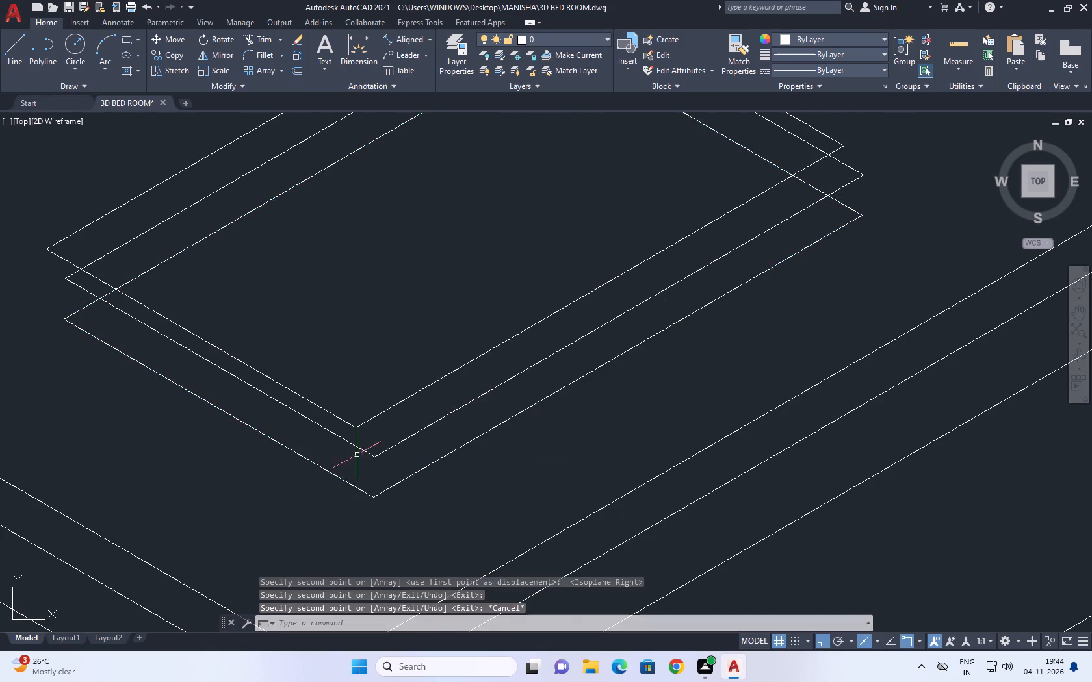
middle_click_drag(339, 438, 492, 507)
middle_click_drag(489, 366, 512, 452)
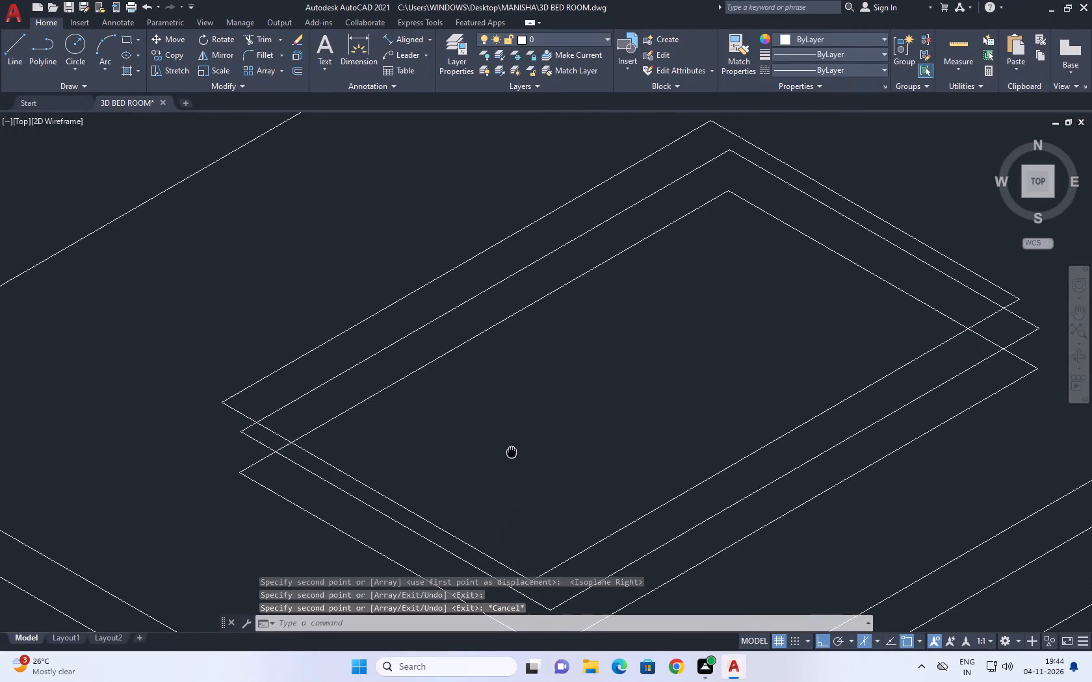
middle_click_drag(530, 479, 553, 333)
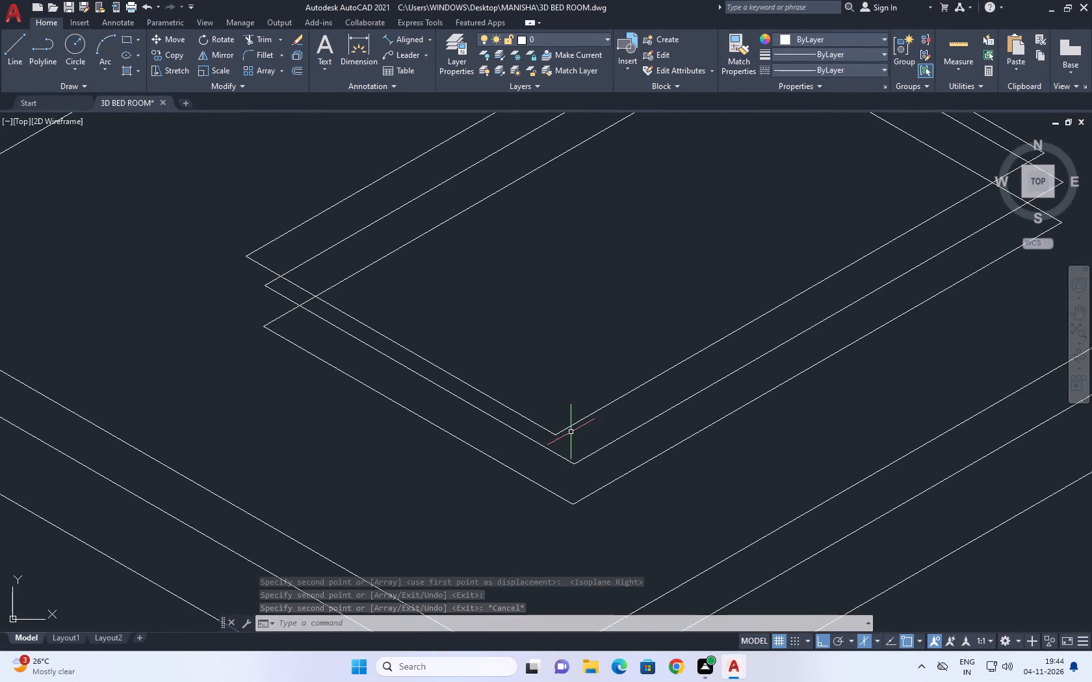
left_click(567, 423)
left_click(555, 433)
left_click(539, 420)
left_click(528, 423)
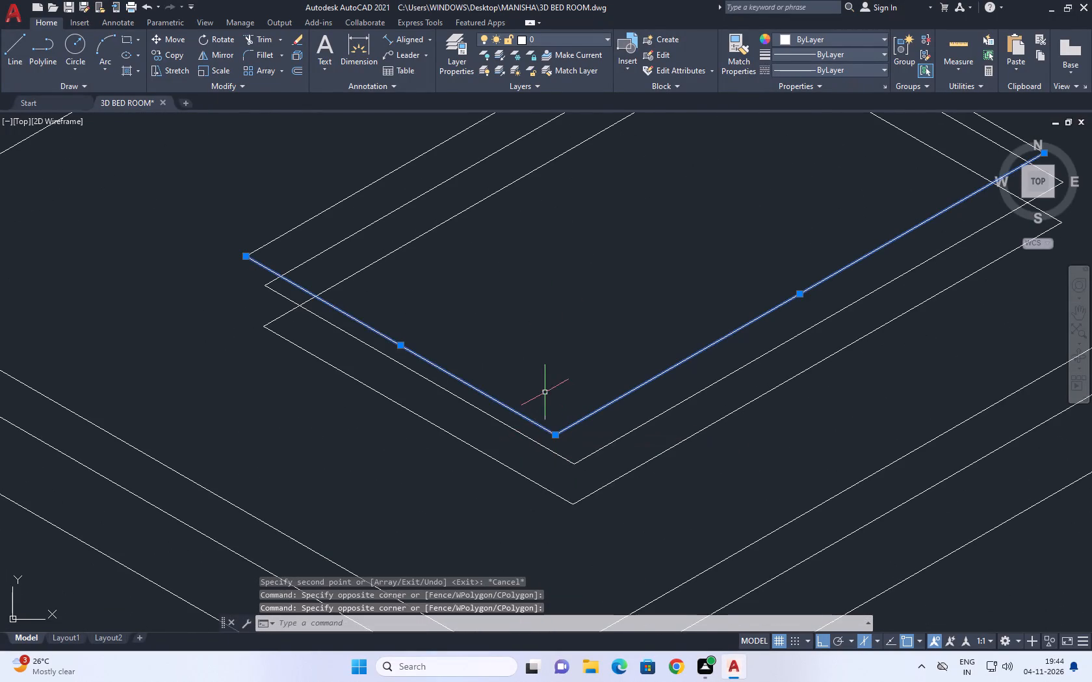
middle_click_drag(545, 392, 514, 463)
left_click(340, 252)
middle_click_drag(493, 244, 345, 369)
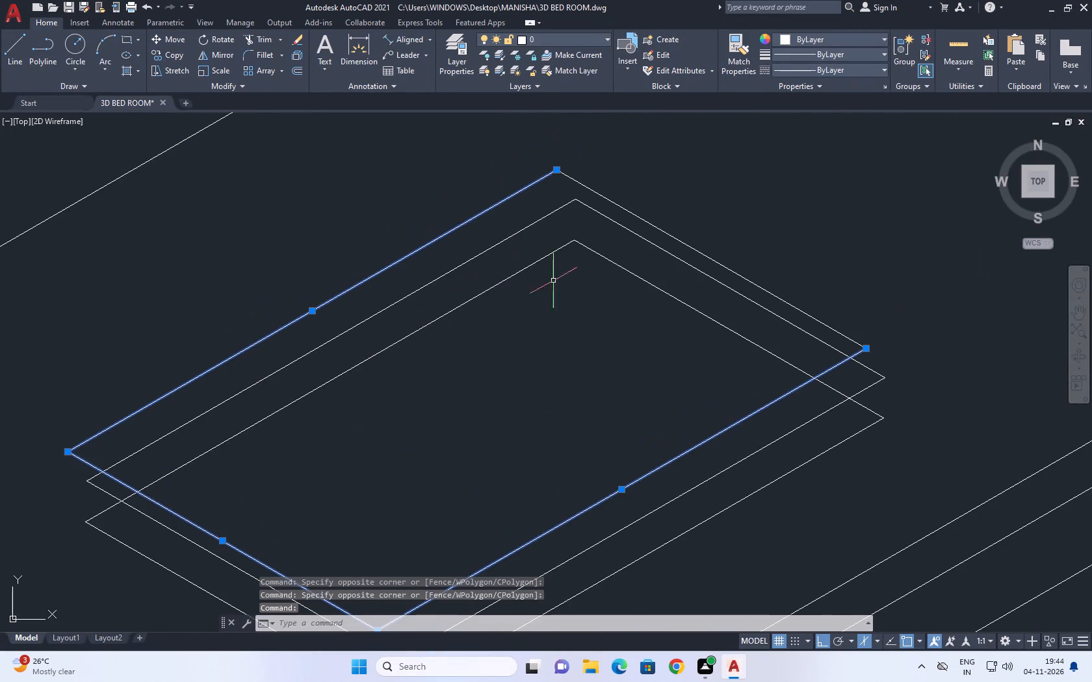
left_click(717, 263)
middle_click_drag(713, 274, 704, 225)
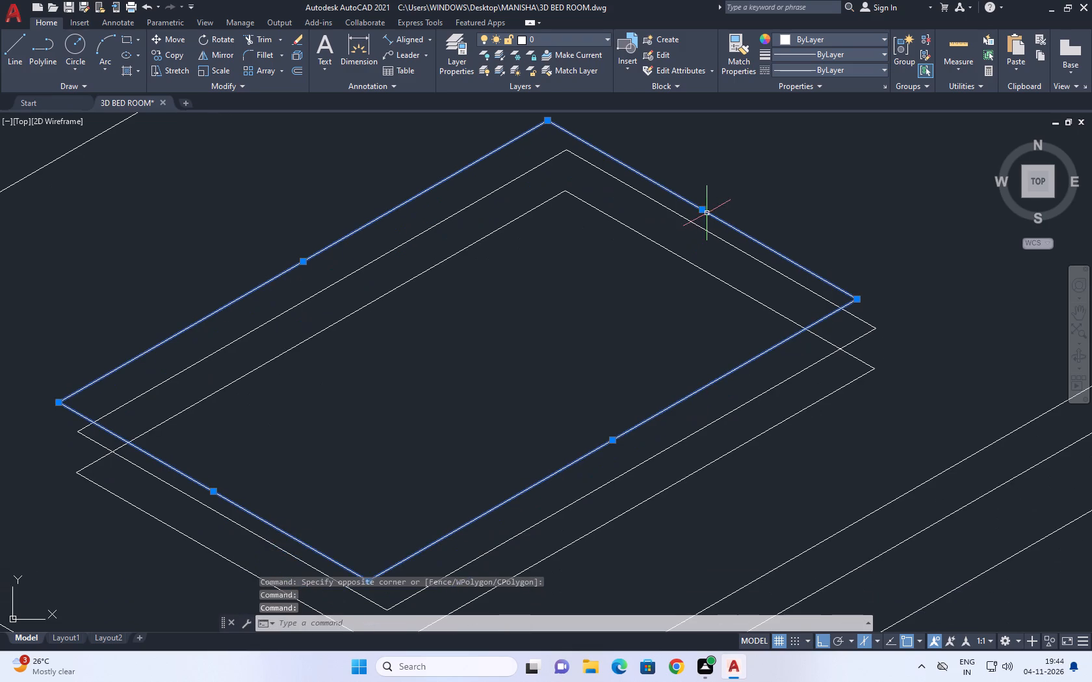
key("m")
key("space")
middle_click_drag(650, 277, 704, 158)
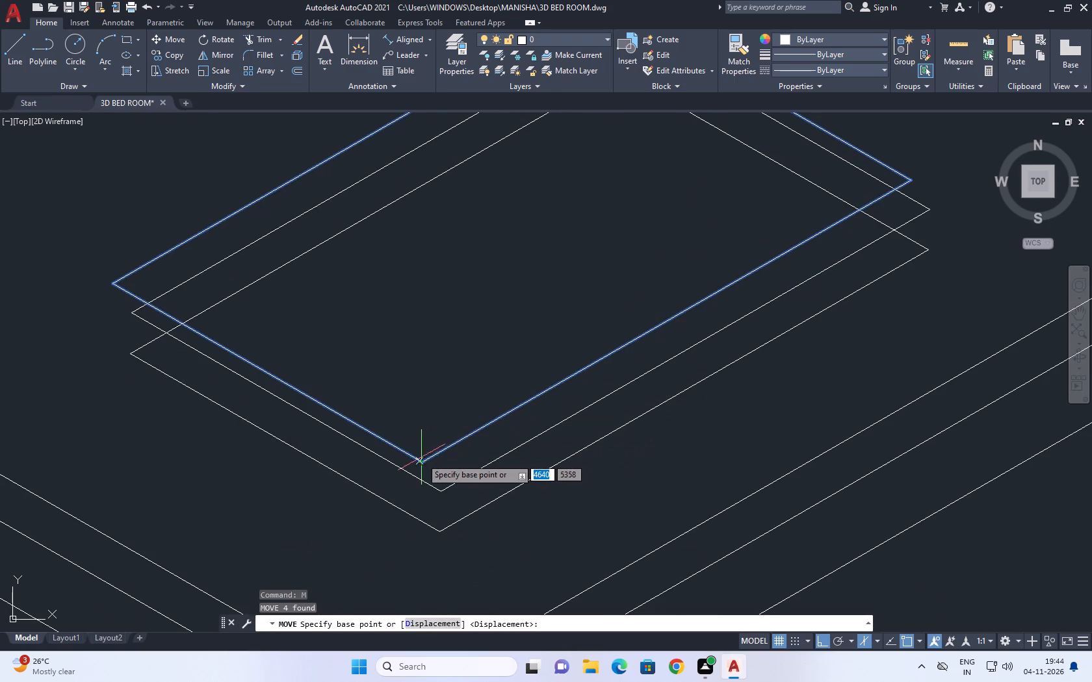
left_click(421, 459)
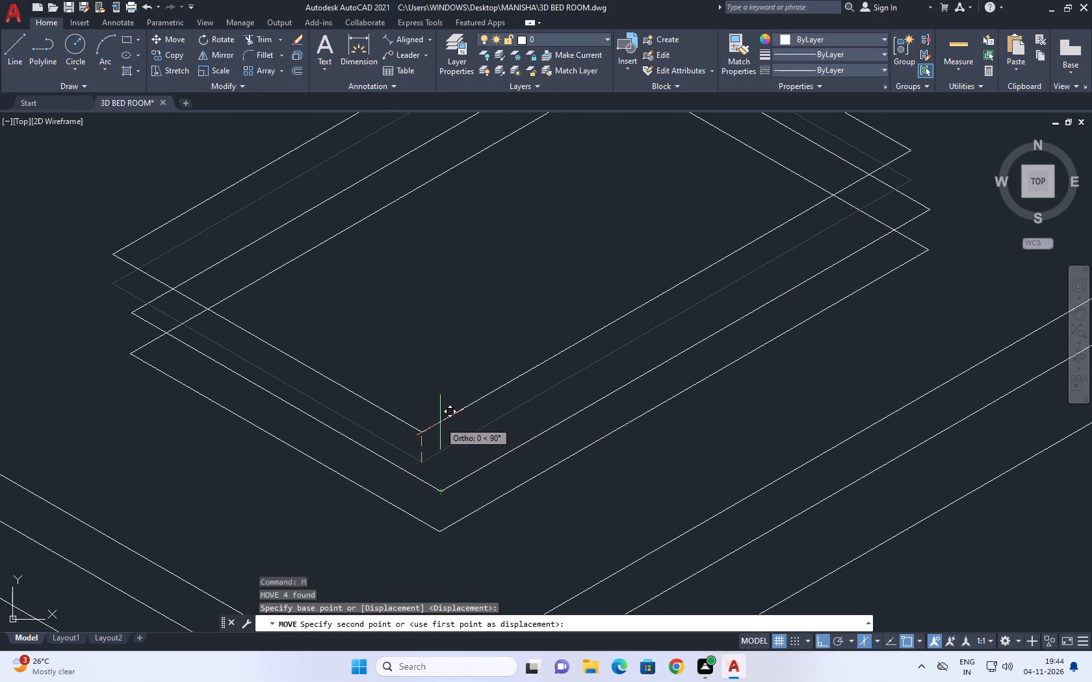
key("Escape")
Delete all four sides of the topmost outline of the small stacked object.
left_click(448, 440)
left_click(420, 457)
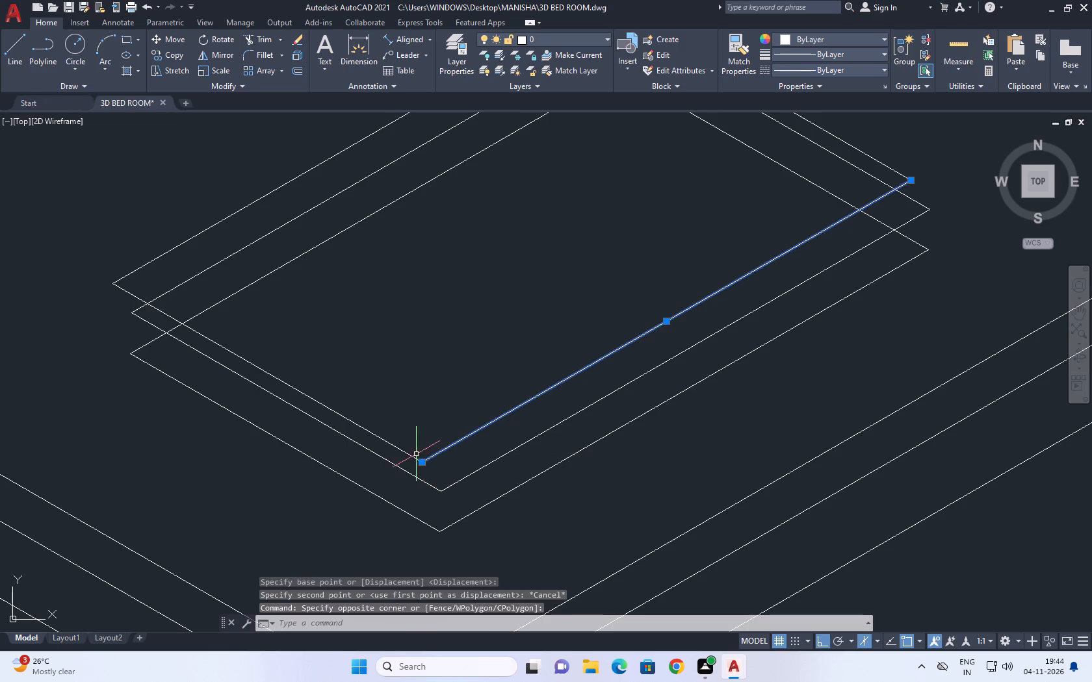
left_click(406, 455)
key("Delete")
middle_click_drag(555, 335, 521, 459)
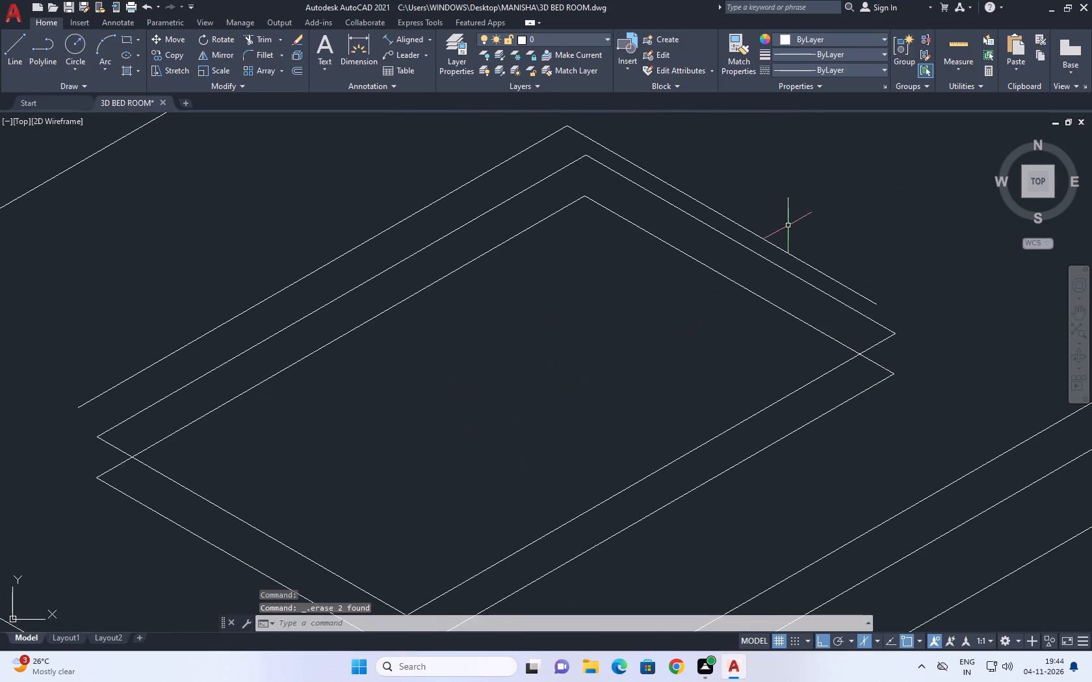
left_click(773, 244)
left_click_drag(508, 171, 500, 170)
left_click(474, 166)
key("Delete")
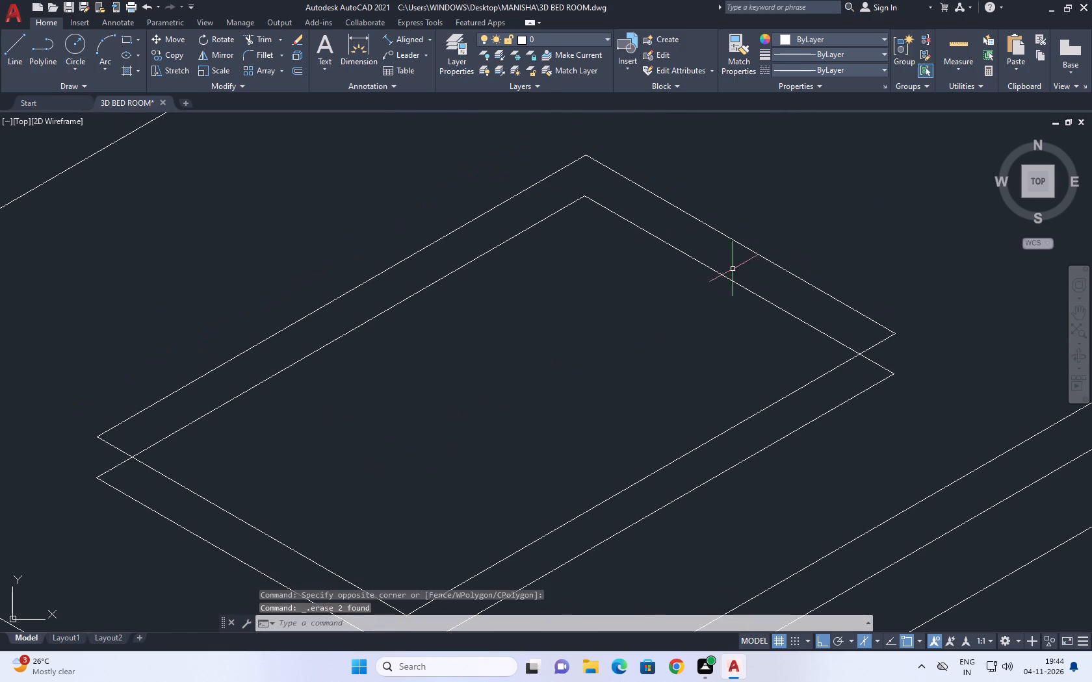
Copy the four sides of the upper remaining outline straight up, at a slightly larger spacing than between the two existing outlines.
middle_click_drag(787, 291, 775, 197)
left_click(634, 383)
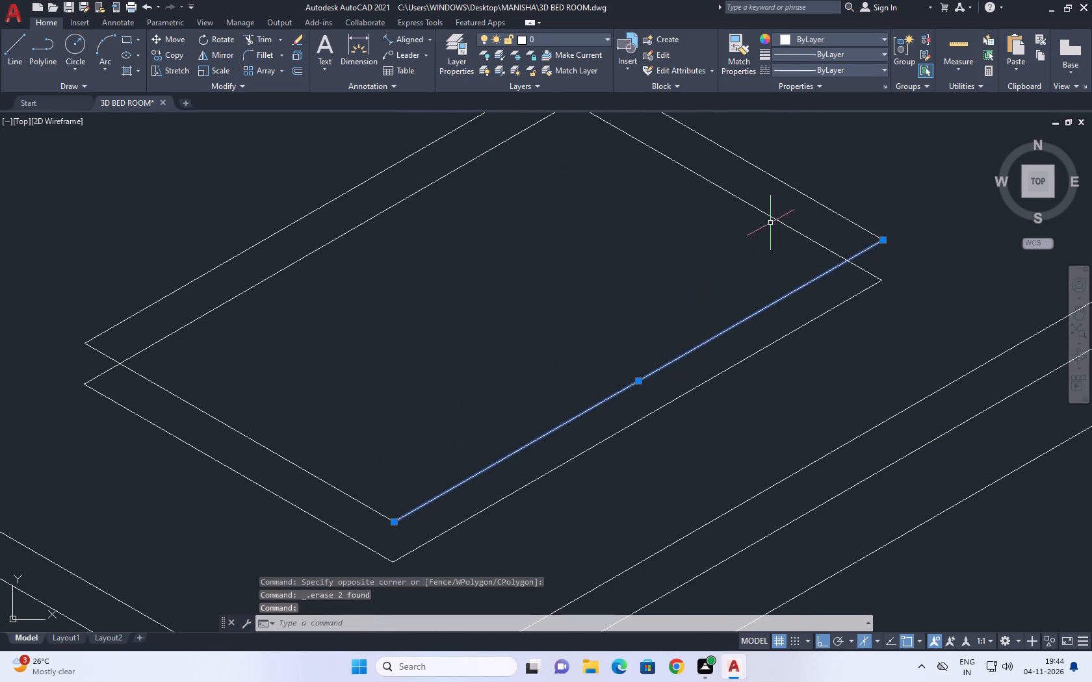
left_click(814, 194)
left_click(791, 195)
middle_click_drag(564, 242, 709, 299)
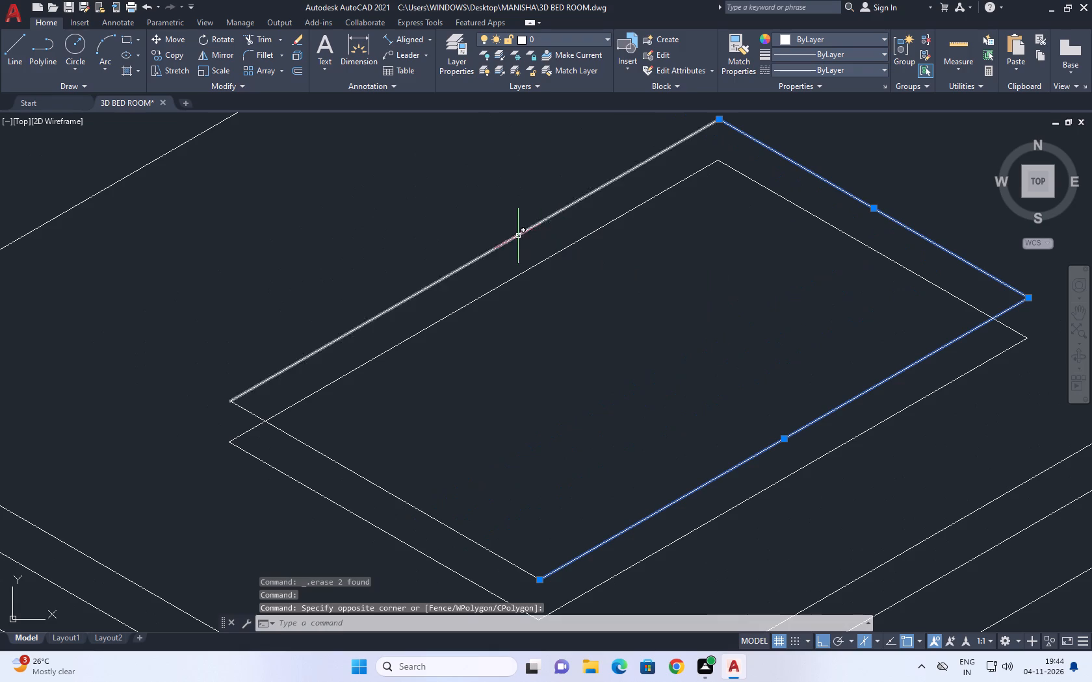
left_click(517, 242)
left_click(483, 228)
middle_click_drag(487, 253, 493, 147)
left_click(436, 379)
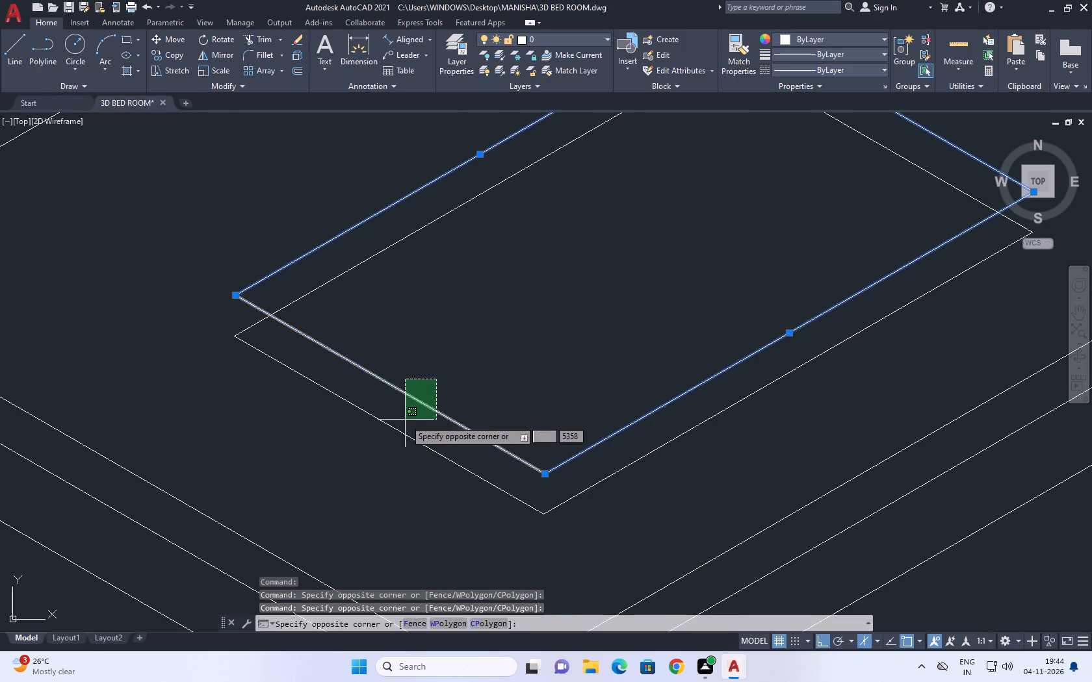
left_click(405, 420)
middle_click_drag(499, 405, 428, 399)
key("c")
key("o")
key("space")
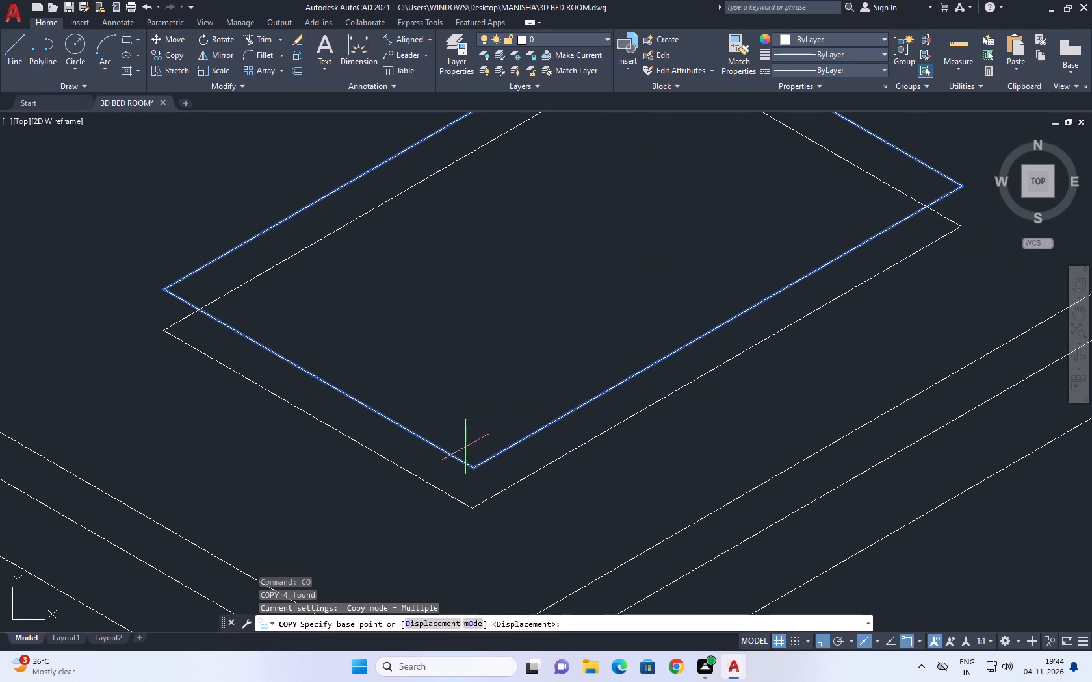
left_click(473, 465)
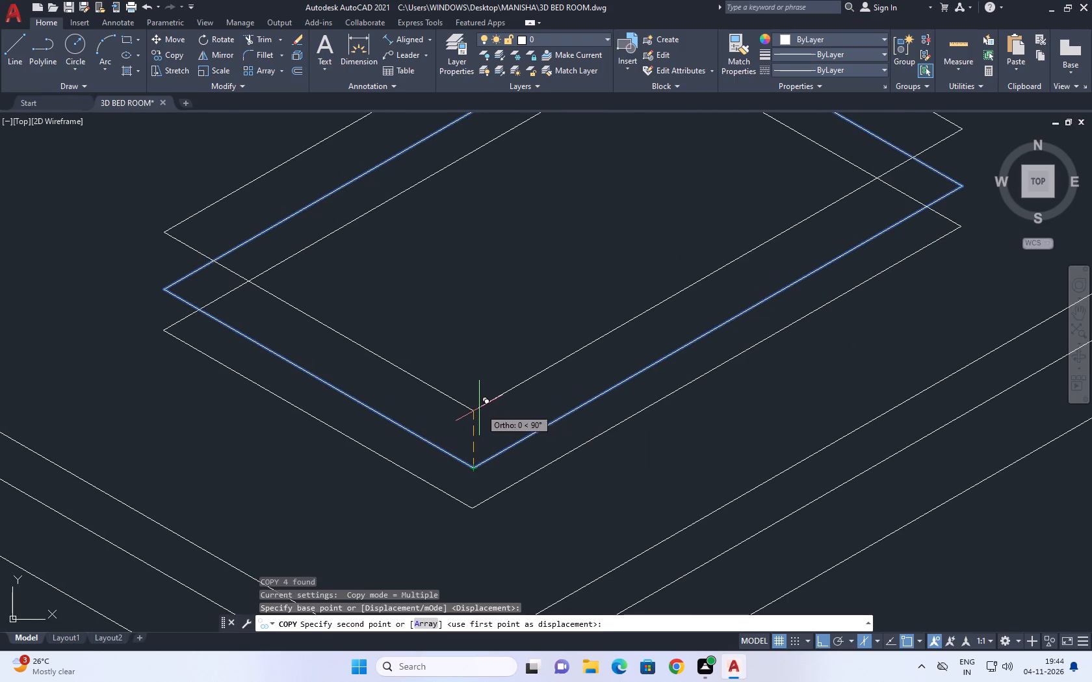
left_click(476, 409)
key("Escape")
Draw connecting lines down the front corner, from the top outline through the middle one to the bottom outline.
middle_click_drag(383, 301, 383, 310)
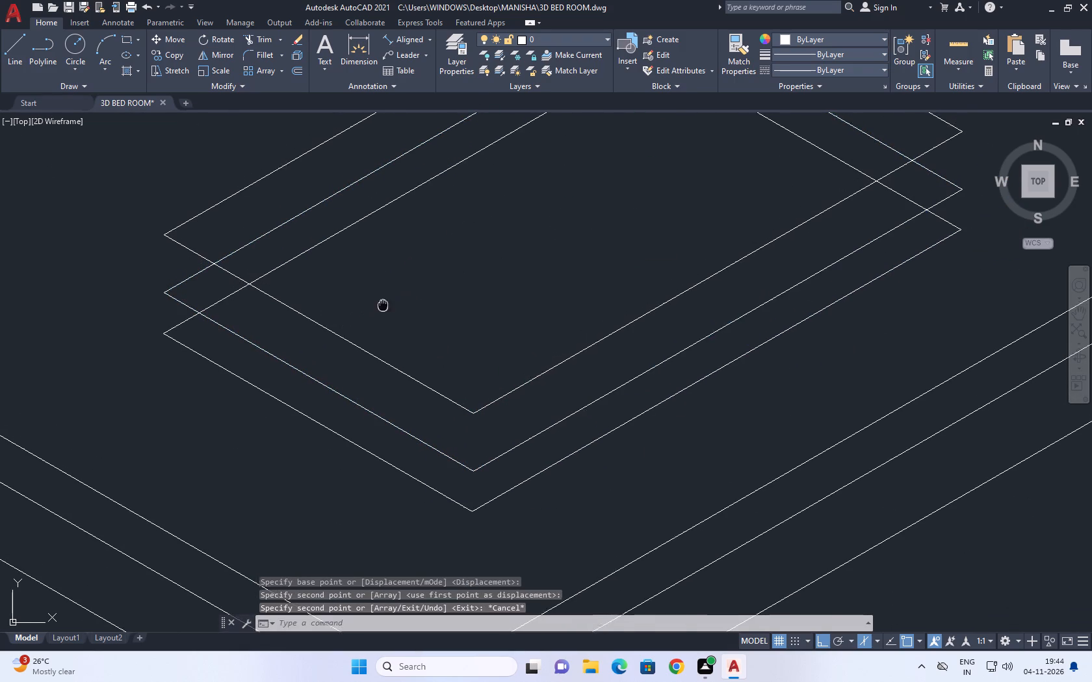
middle_click_drag(383, 310, 397, 345)
key("l")
key("space")
middle_click_drag(486, 419, 492, 301)
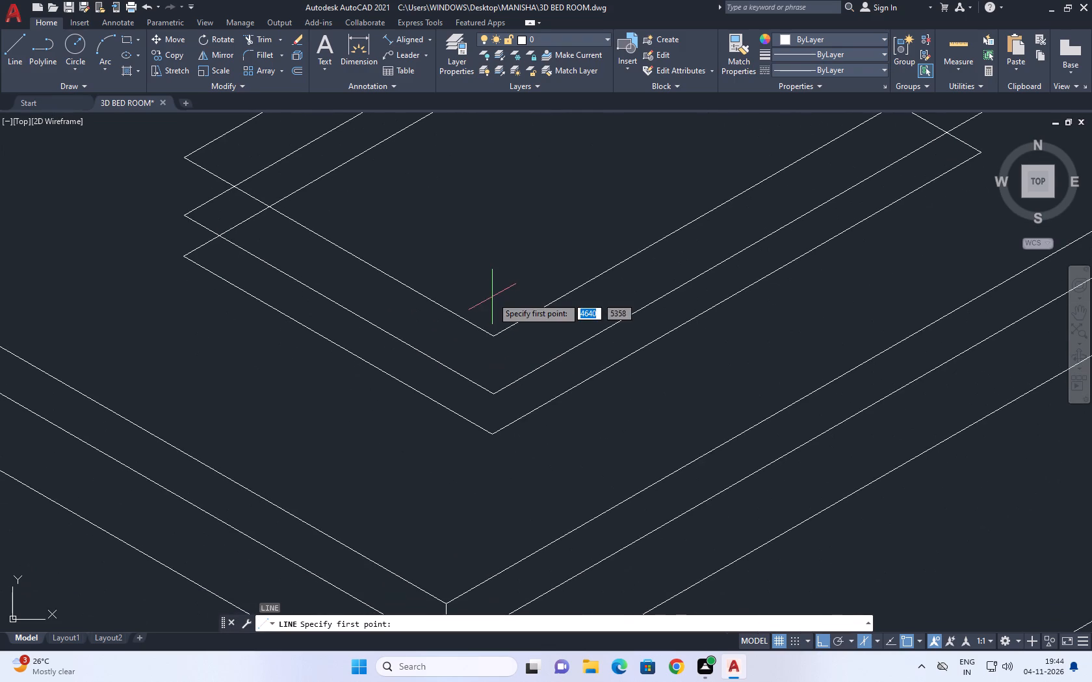
left_click(494, 331)
left_click(491, 389)
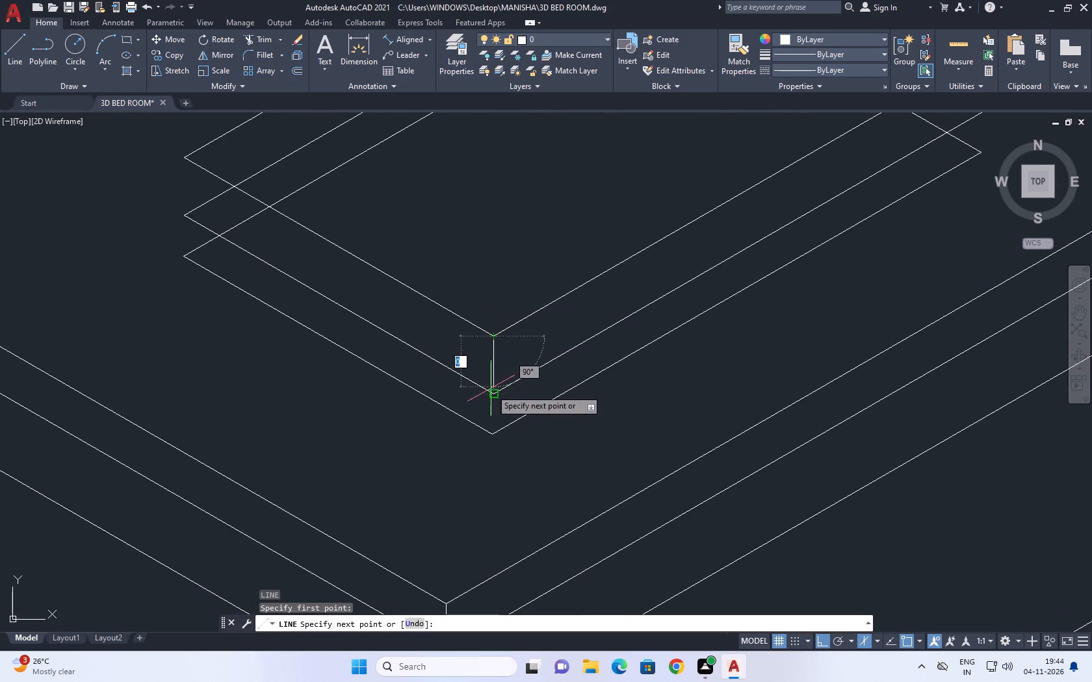
left_click(489, 434)
scroll(543, 349, "down", 2)
key("space")
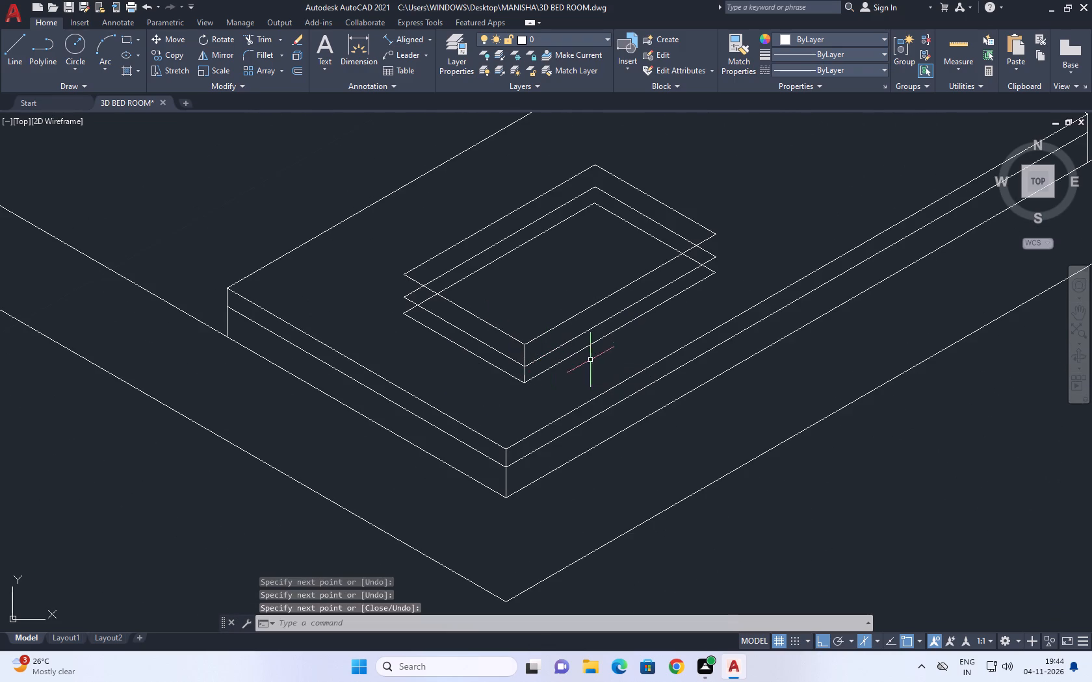
Delete the slanted lower segment between the middle and bottom outlines at the front corner.
scroll(517, 349, "up", 4)
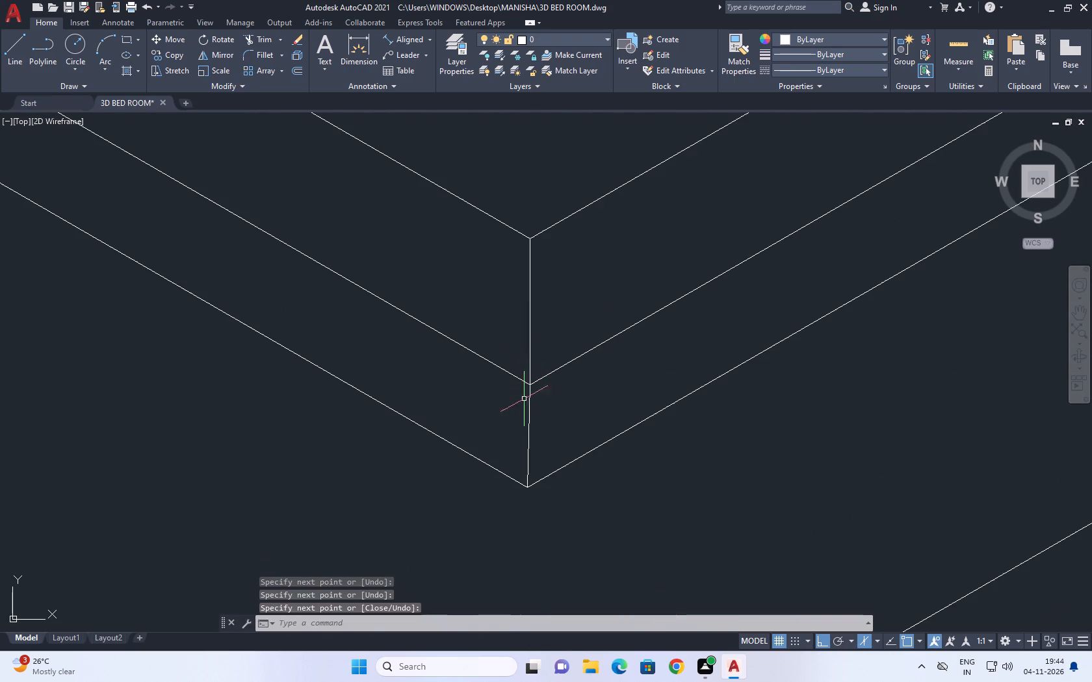
left_click(532, 423)
left_click(512, 414)
key("Delete")
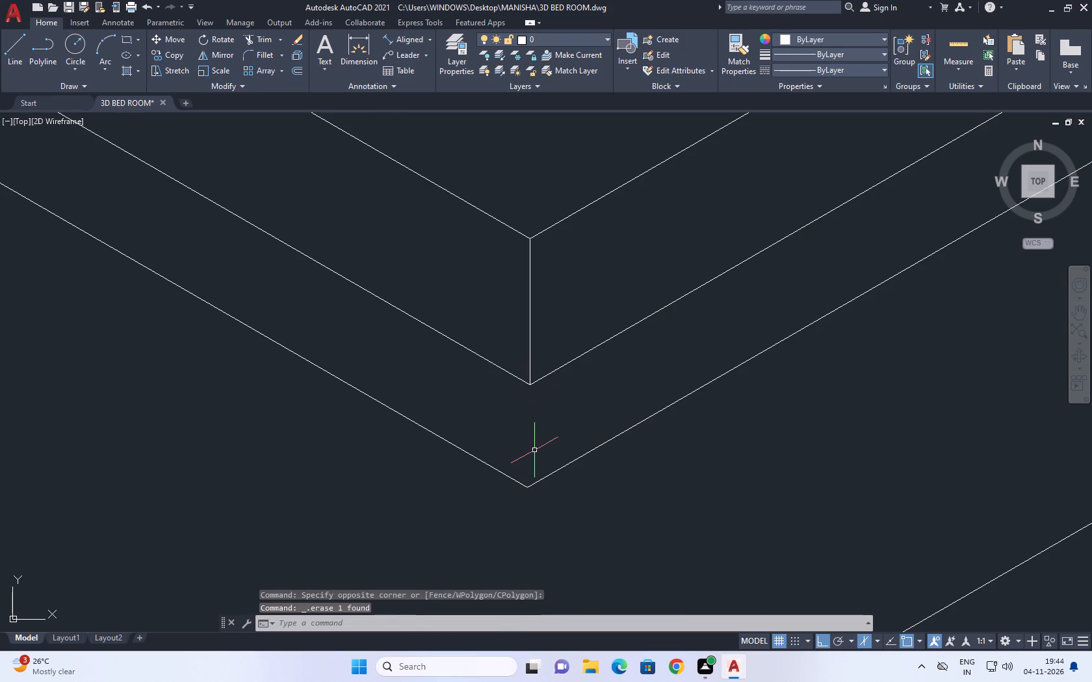
Draw a true vertical line from the bottom outline's front corner up to just past the middle outline.
key("l")
key("space")
left_click(530, 486)
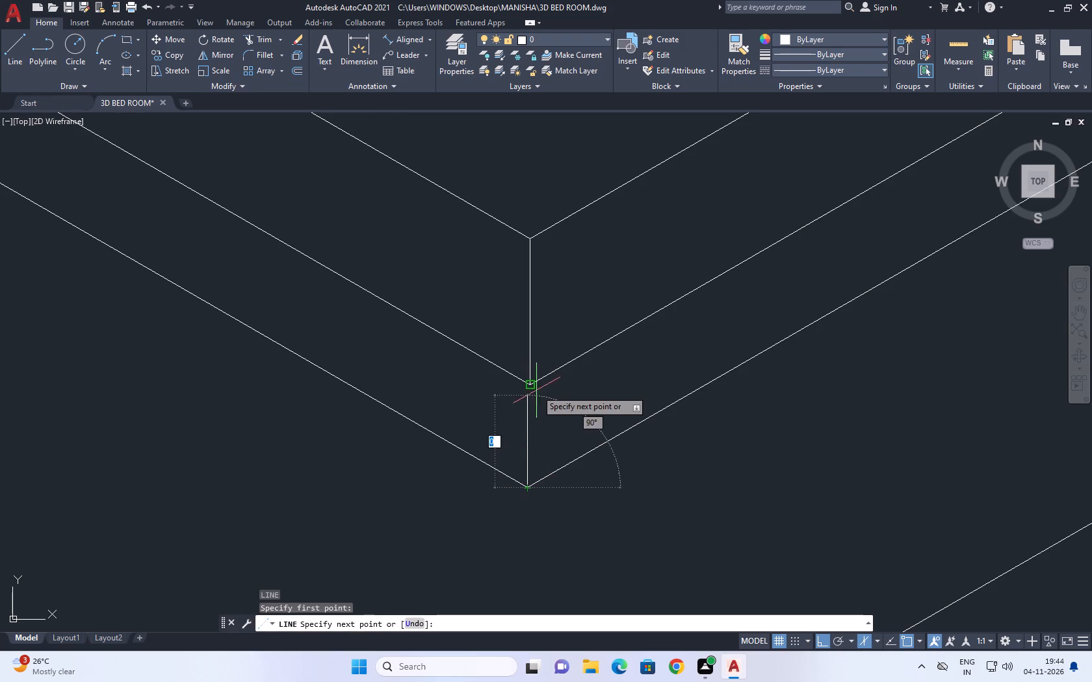
scroll(529, 385, "up", 4)
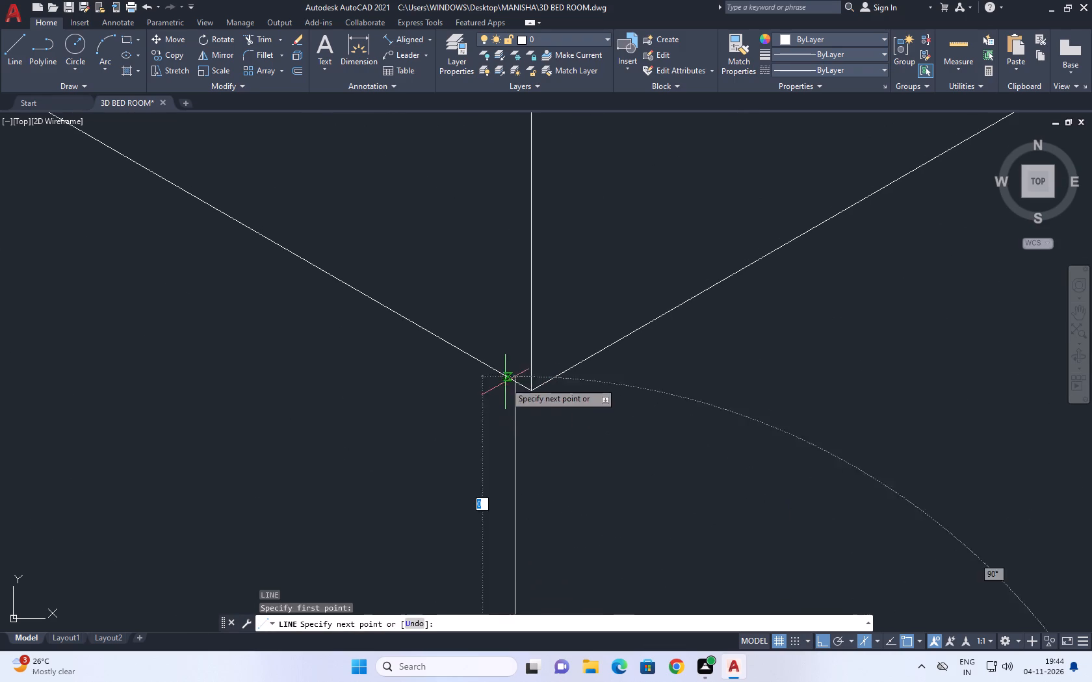
left_click(512, 347)
scroll(551, 373, "down", 3)
key("Escape")
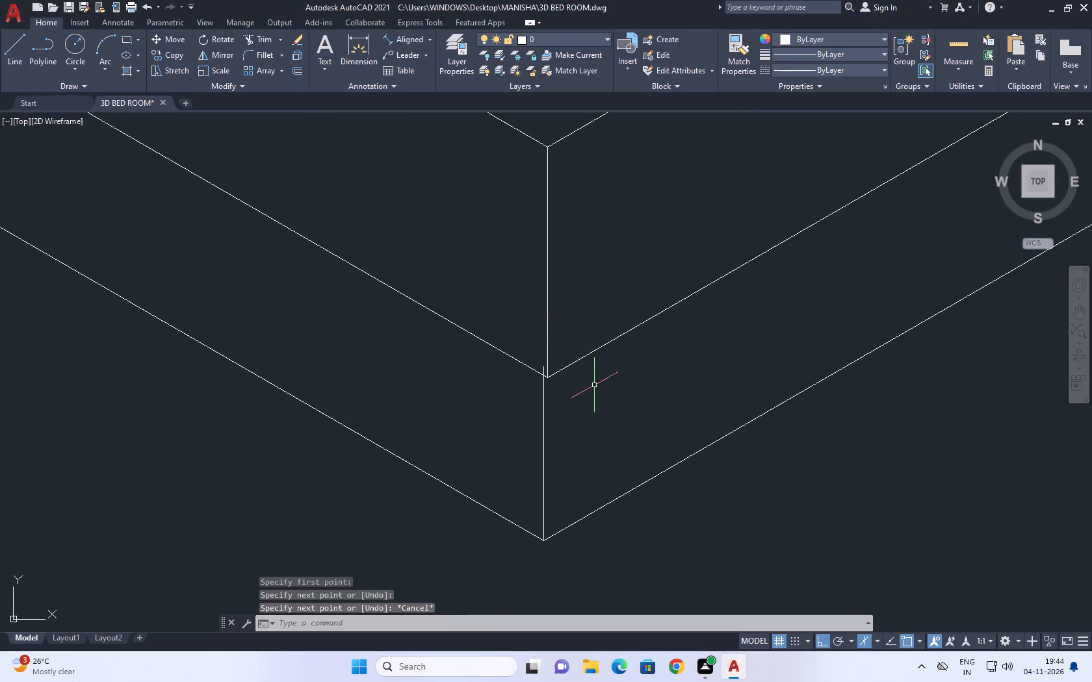
Trim the front vertical line's overhang above the middle outline's edge.
scroll(549, 373, "up", 3)
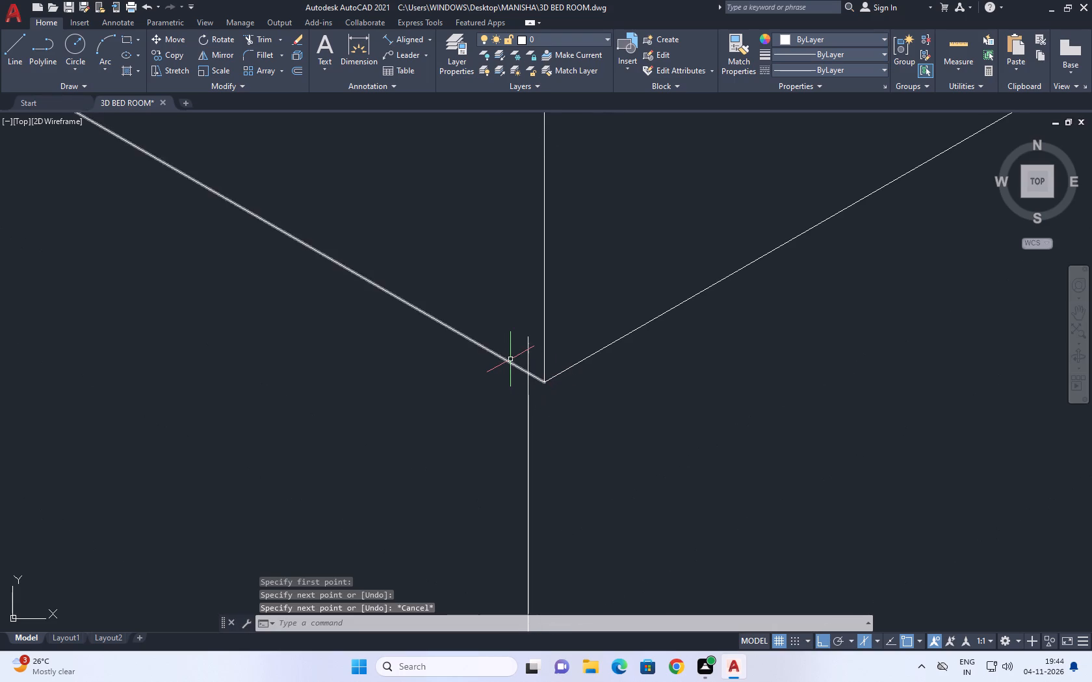
type("TR")
key("space")
left_click(528, 359)
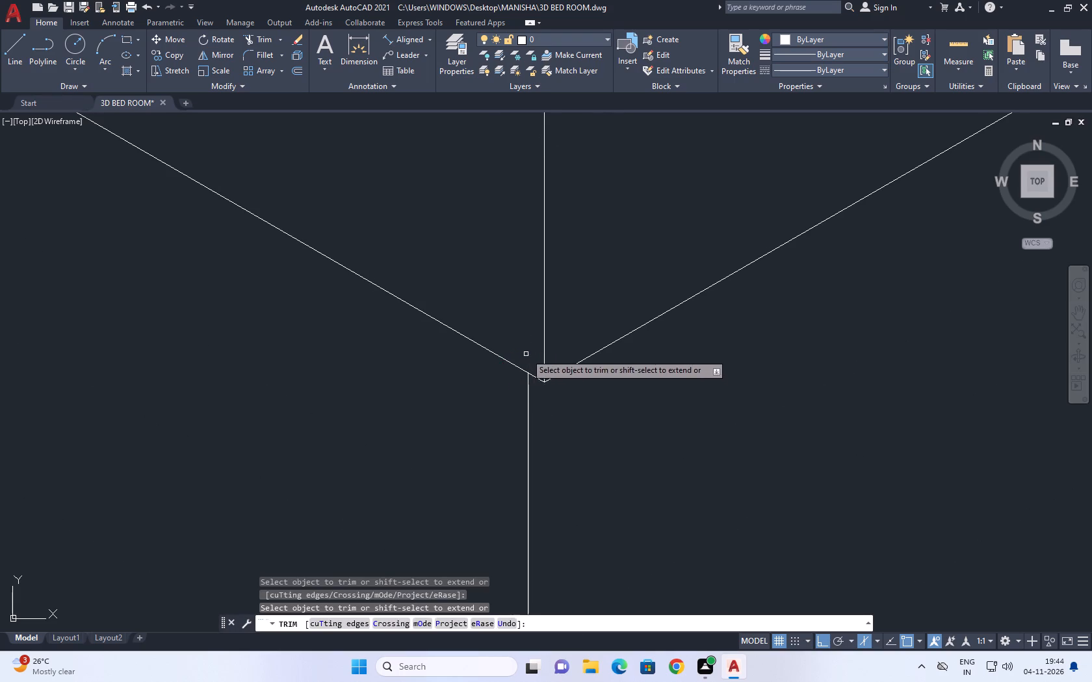
key("space")
scroll(519, 343, "down", 8)
middle_click_drag(560, 342, 564, 381)
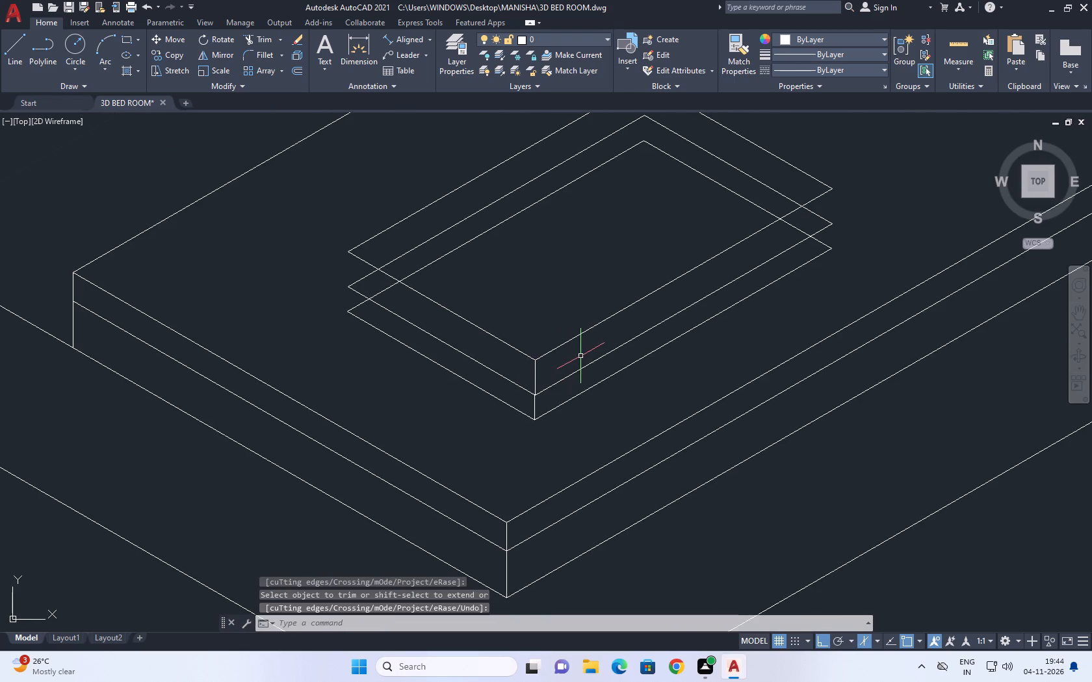
Draw the vertical edge joining the top and middle outlines at the object's right-hand corner.
type("L")
key("space")
scroll(841, 170, "up", 2)
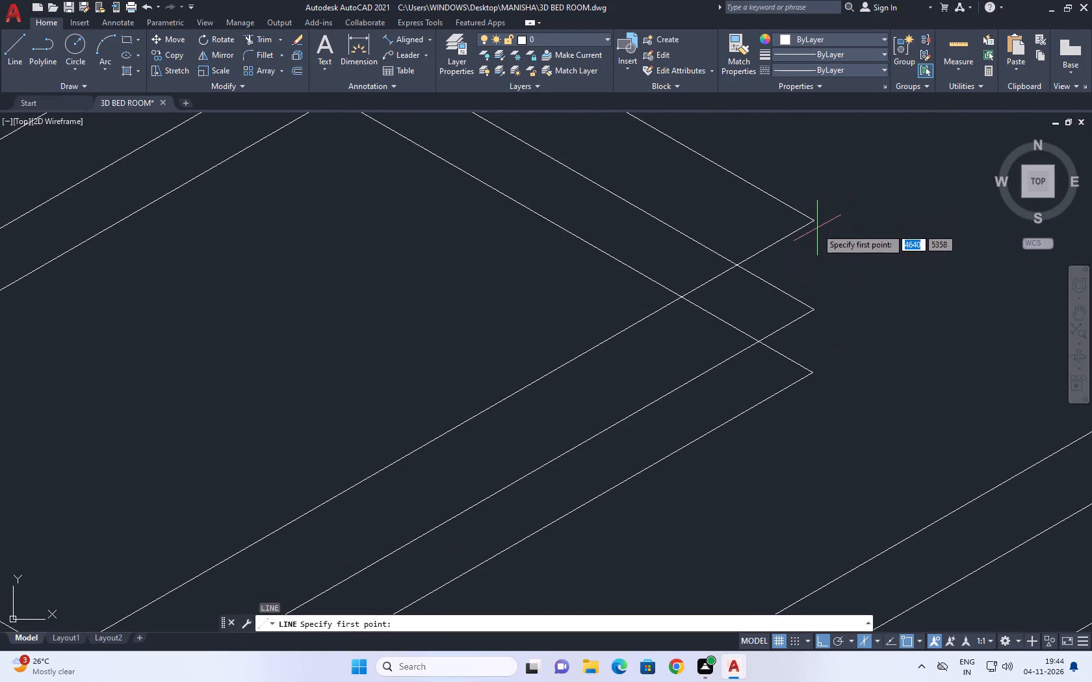
left_click(814, 220)
left_click(813, 312)
key("space")
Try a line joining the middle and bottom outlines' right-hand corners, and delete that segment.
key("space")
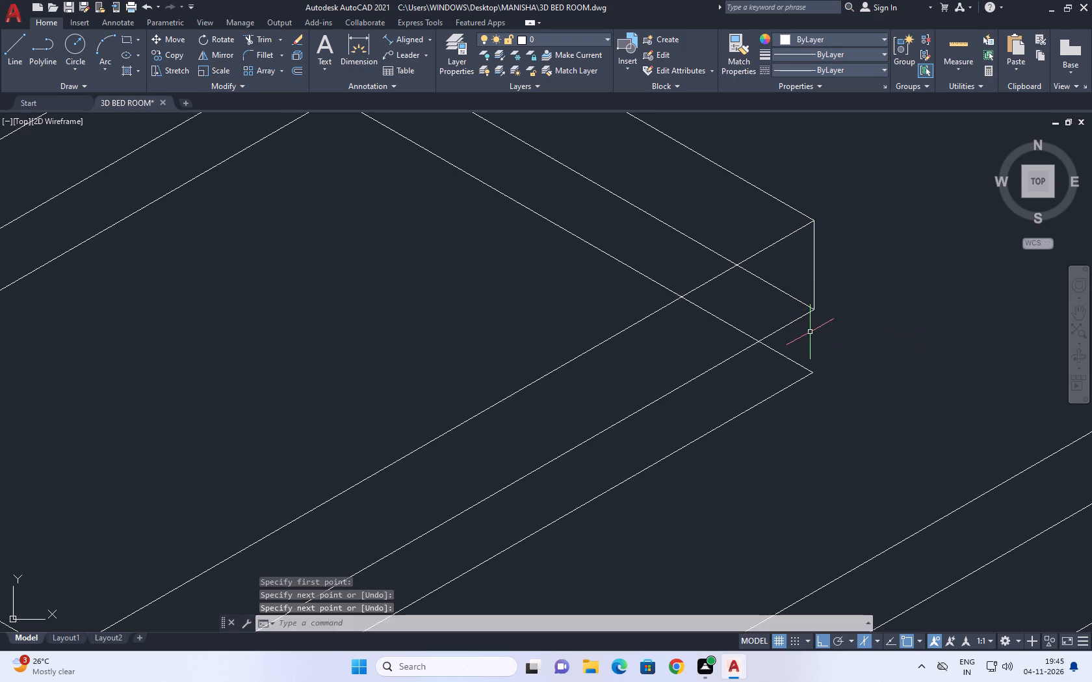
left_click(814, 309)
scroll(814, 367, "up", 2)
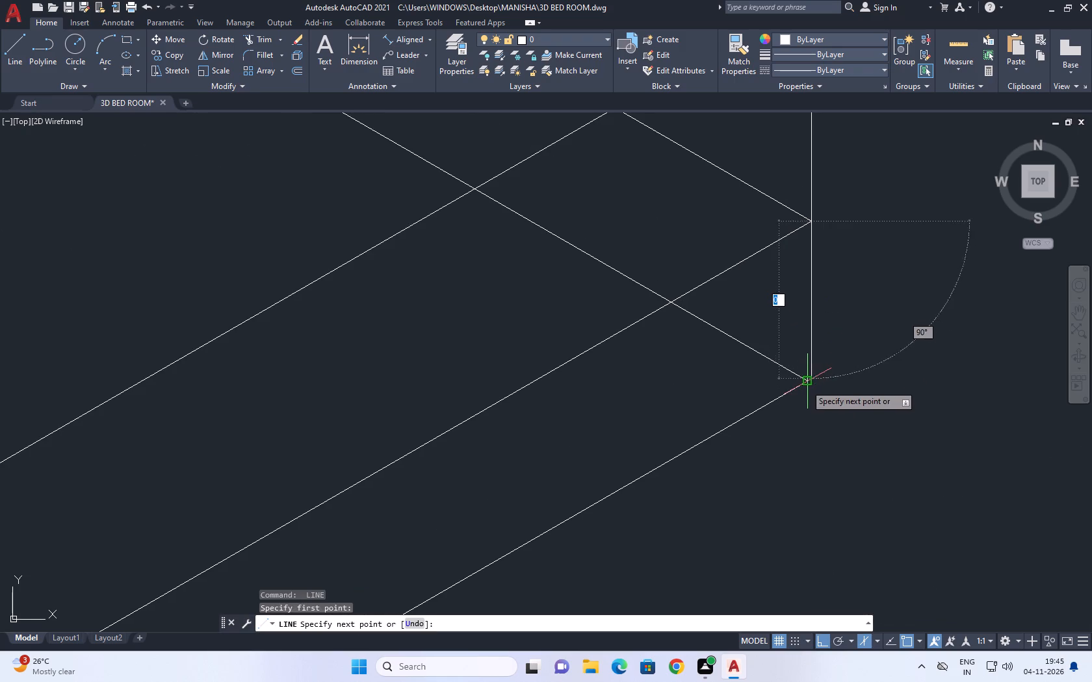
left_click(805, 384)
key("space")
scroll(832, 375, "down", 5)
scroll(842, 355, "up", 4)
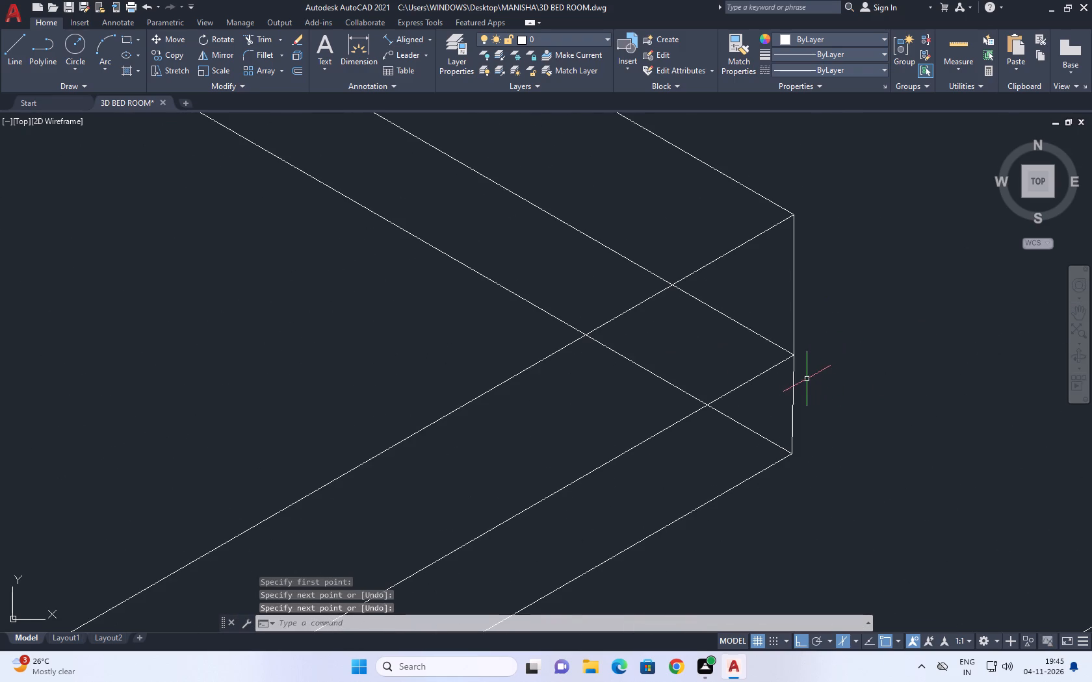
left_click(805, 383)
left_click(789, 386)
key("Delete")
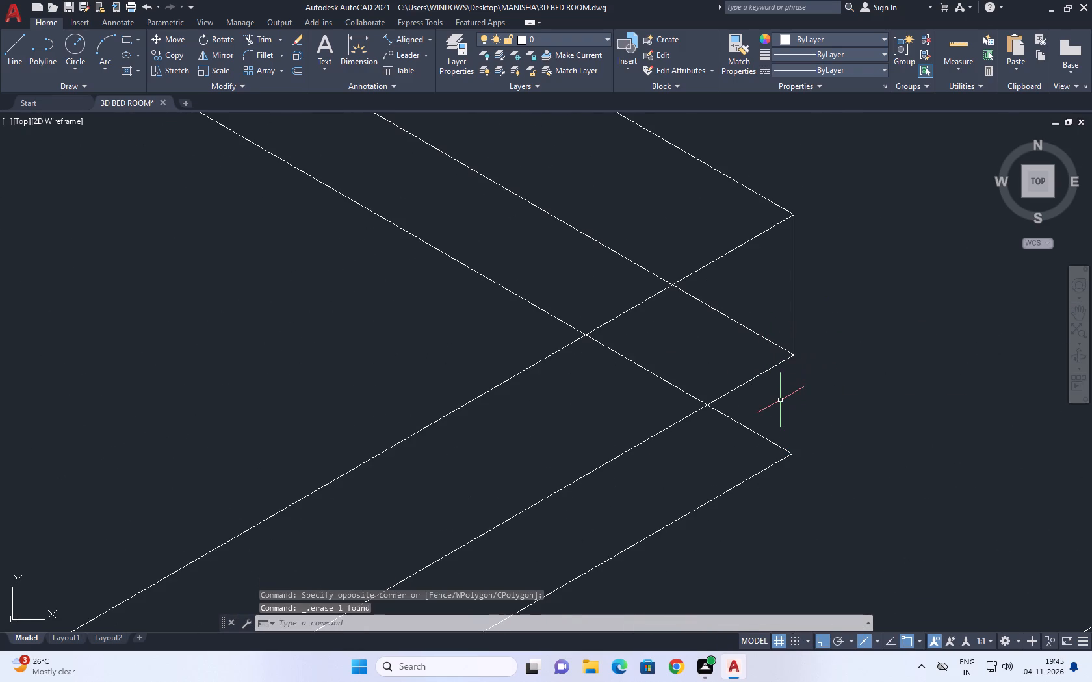
Draw a true vertical line from the bottom outline's right-hand corner up to just past the middle outline.
key("l")
key("space")
left_click(789, 451)
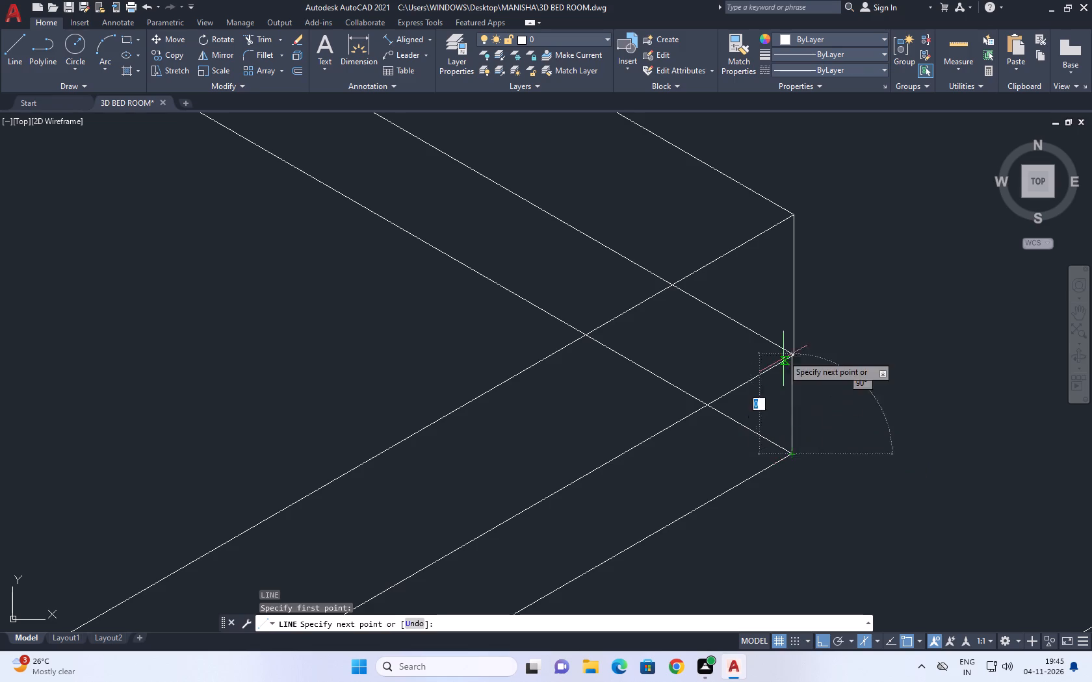
scroll(782, 351, "up", 2)
left_click(788, 302)
key("Escape")
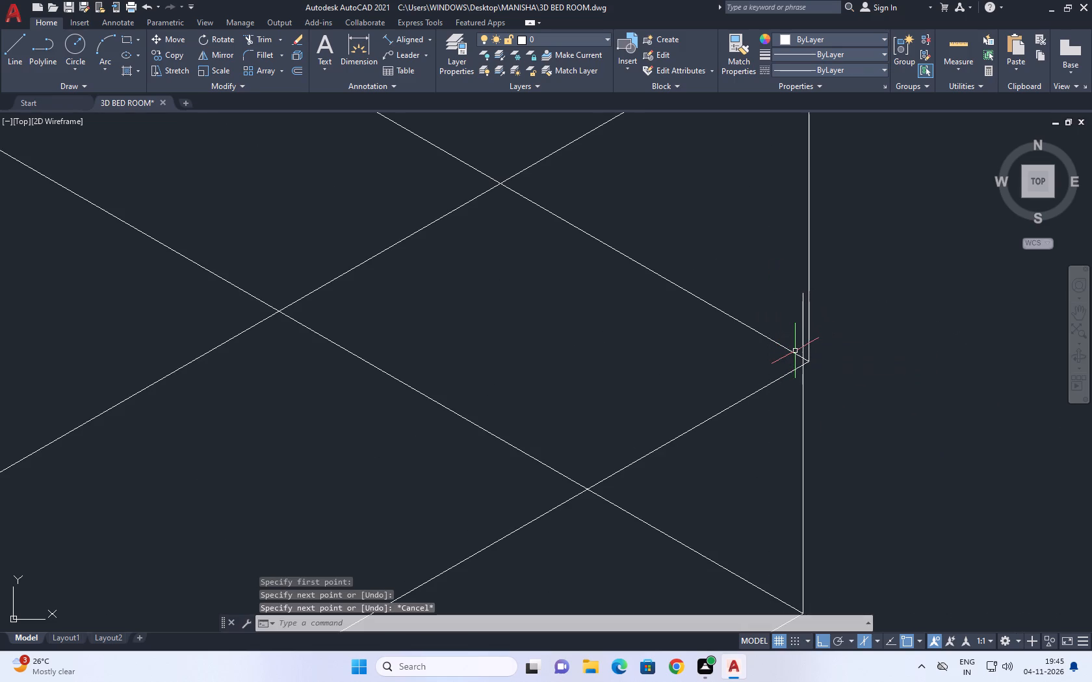
Trim the right-hand vertical line's overhang above the middle outline's edge.
type("TR")
key("space")
scroll(799, 355, "up", 1)
left_click(801, 335)
left_click(805, 327)
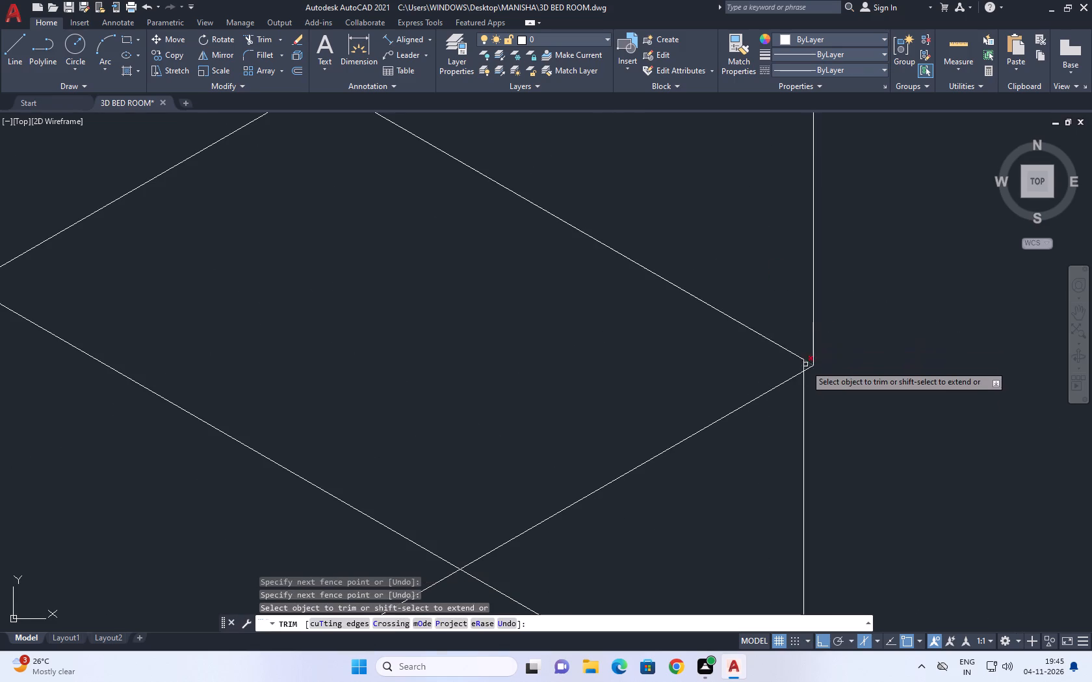
Trim the remaining piece of the lower right-hand vertical line that pokes inside the middle outline's corner.
scroll(805, 365, "up", 2)
left_click(800, 369)
left_click(776, 367)
scroll(770, 339, "down", 11)
key("space")
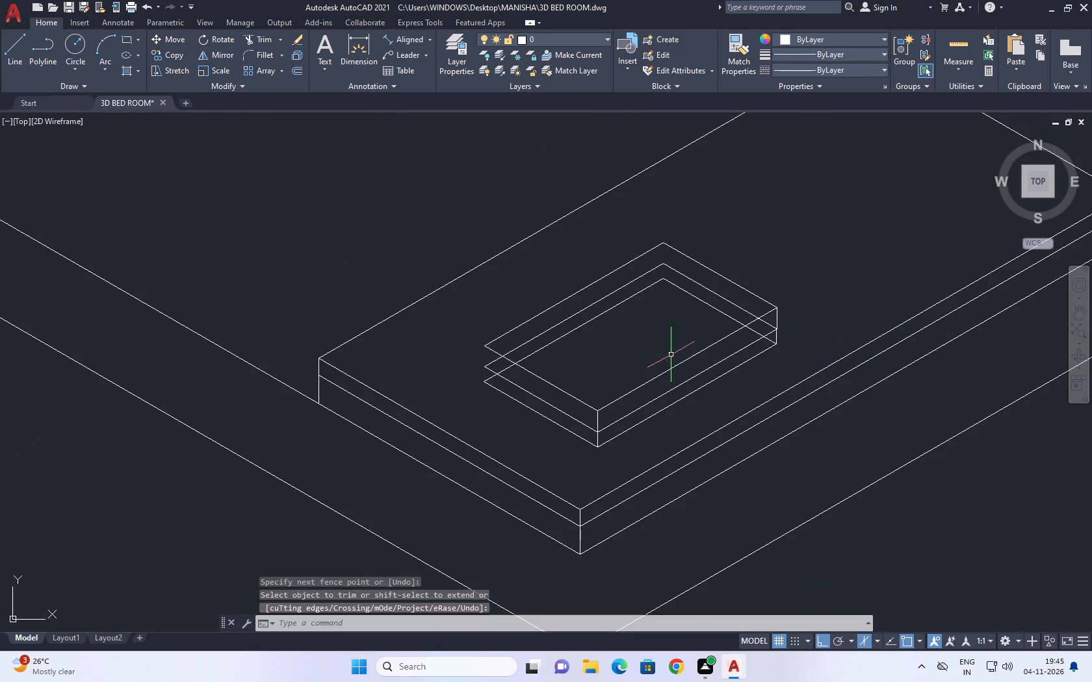
Draw a line joining the middle and bottom outlines at the stacked object's left-hand corner.
scroll(467, 385, "up", 2)
middle_click_drag(461, 373, 523, 388)
key("l")
key("space")
scroll(590, 405, "up", 2)
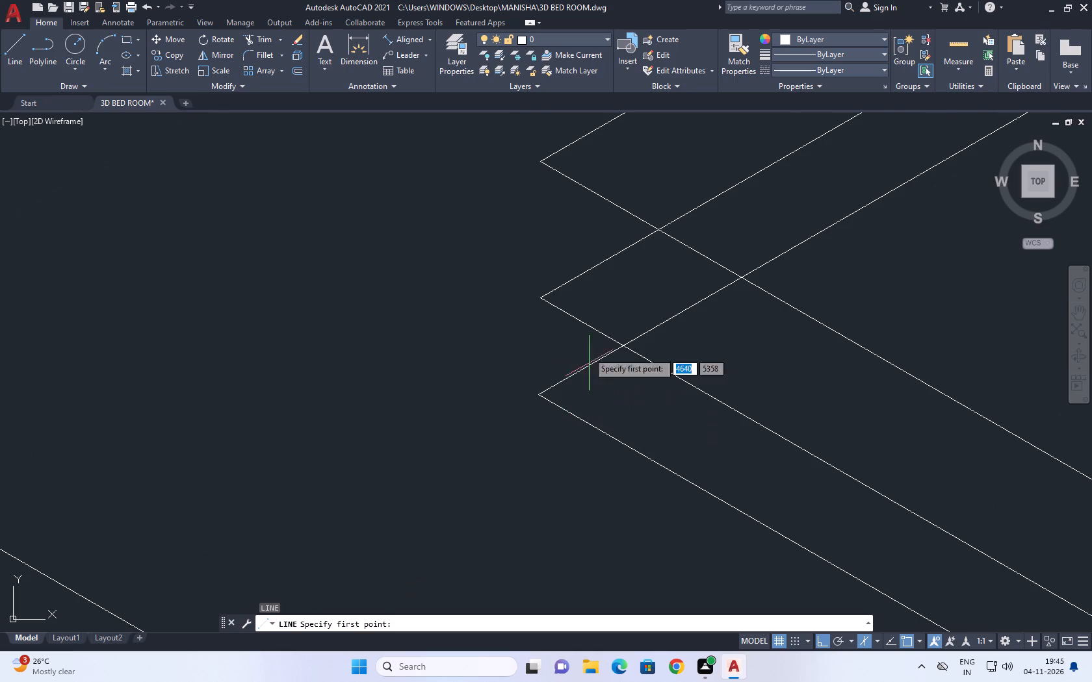
left_click_drag(541, 297, 540, 305)
left_click(537, 398)
key("space")
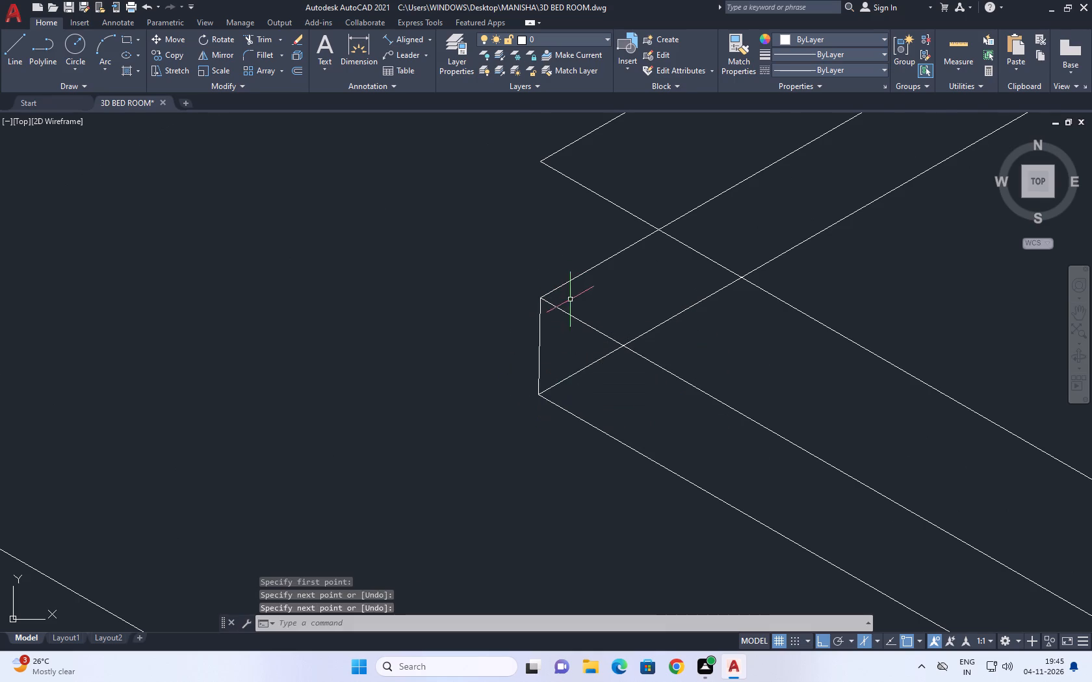
Draw the vertical edge joining the top and middle outlines at the object's left-hand corner.
middle_click_drag(569, 298, 568, 385)
scroll(568, 385, "up", 1)
key("space")
left_click(523, 168)
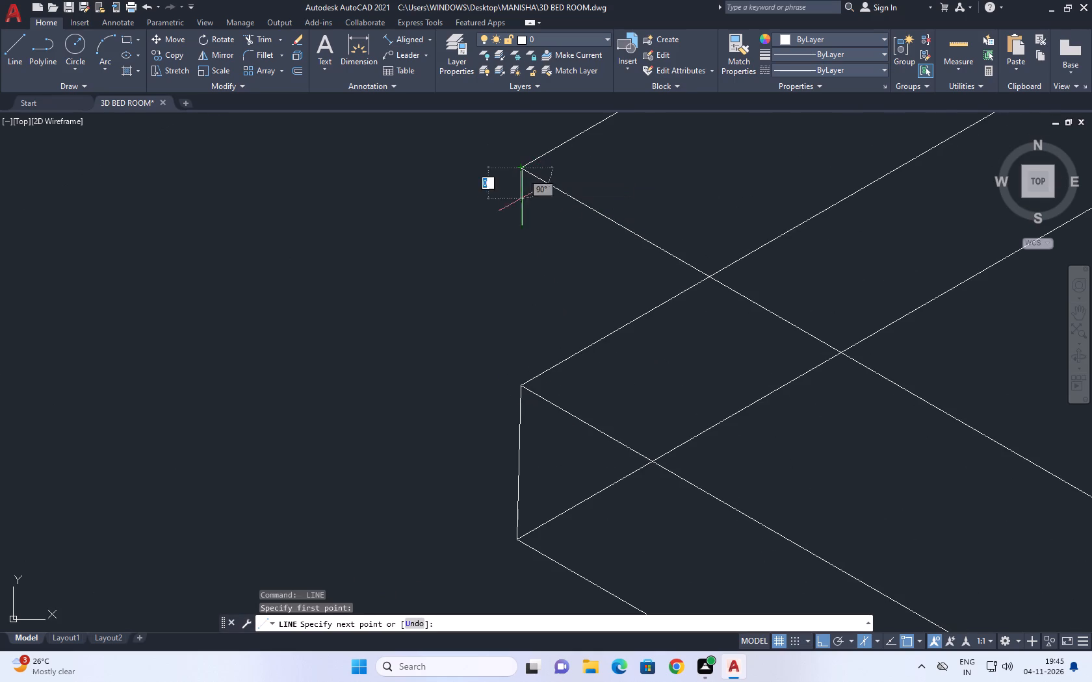
left_click(524, 389)
key("space")
scroll(475, 331, "down", 4)
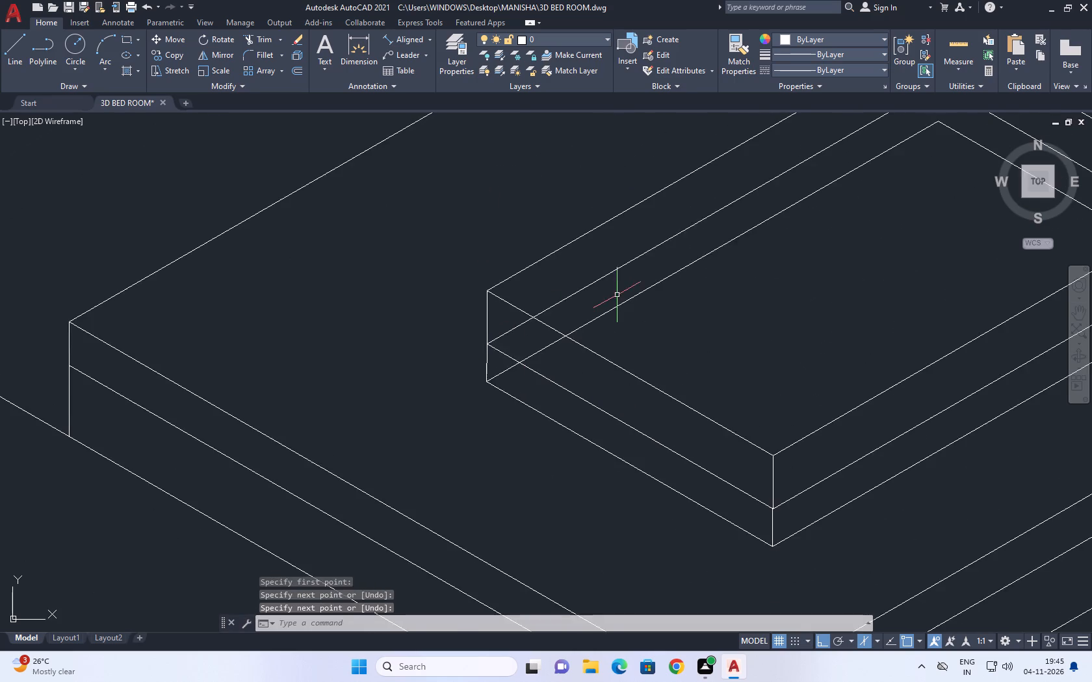
Delete the hidden back-left edges of the object's middle and bottom outlines.
middle_click_drag(618, 294, 571, 350)
left_click_drag(633, 293, 630, 306)
left_click_drag(599, 333, 595, 345)
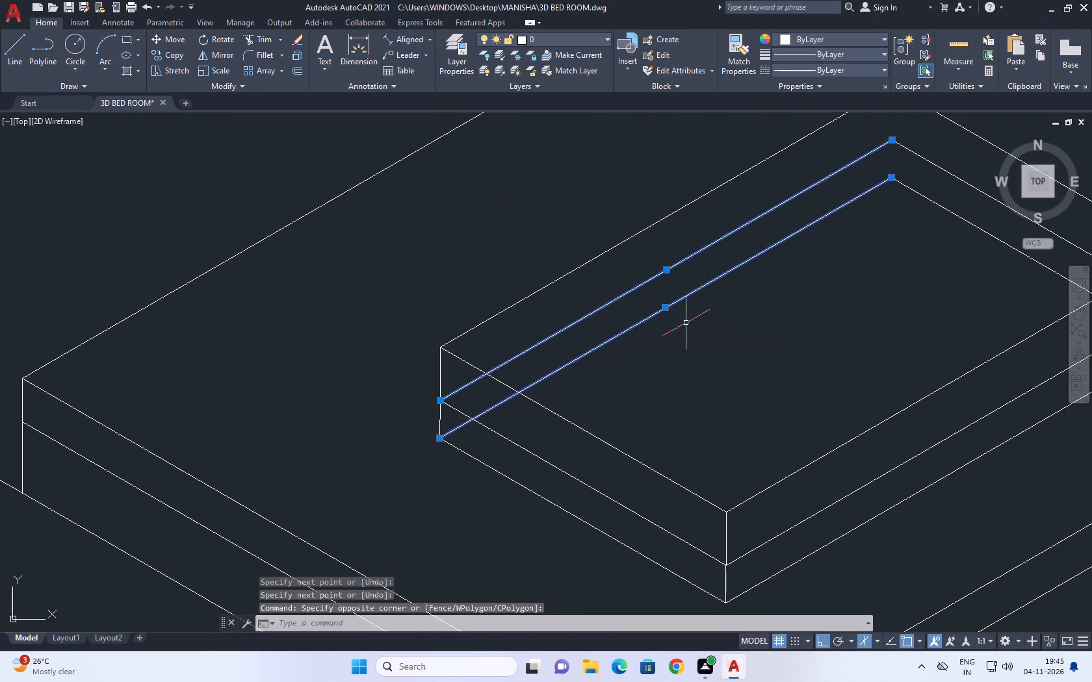
middle_click_drag(668, 324, 610, 332)
key("Delete")
Delete the hidden back-right edges of the object's middle and bottom outlines.
scroll(604, 344, "down", 2)
middle_click_drag(746, 314, 725, 341)
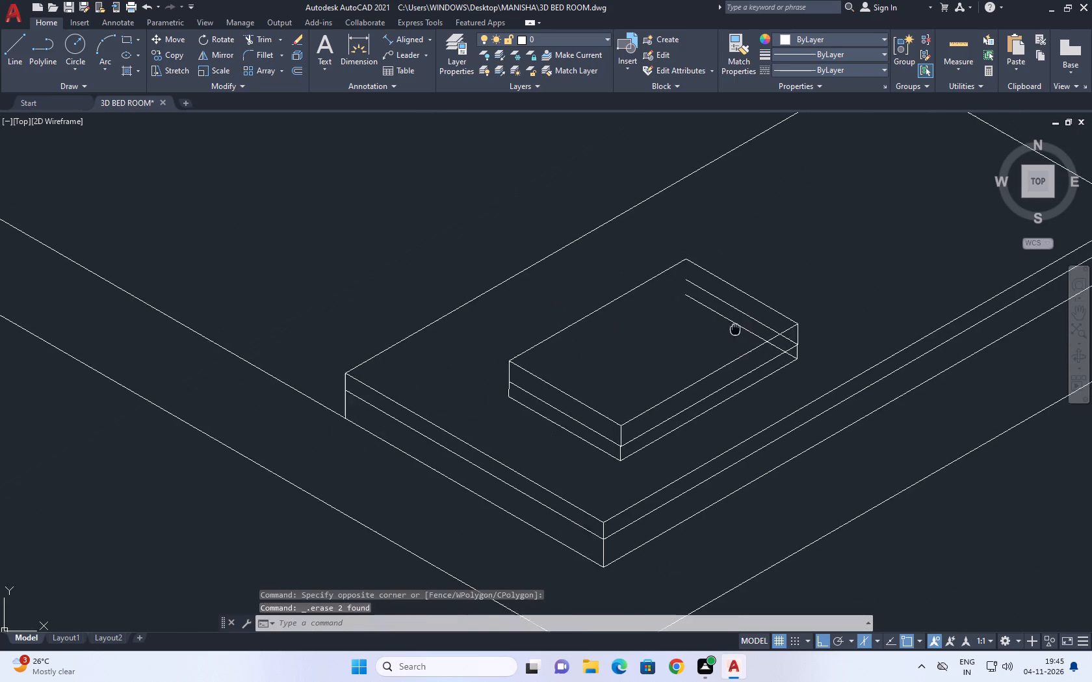
middle_click_drag(725, 341, 720, 346)
scroll(719, 339, "up", 2)
left_click(722, 312)
left_click_drag(662, 346, 659, 354)
key("Delete")
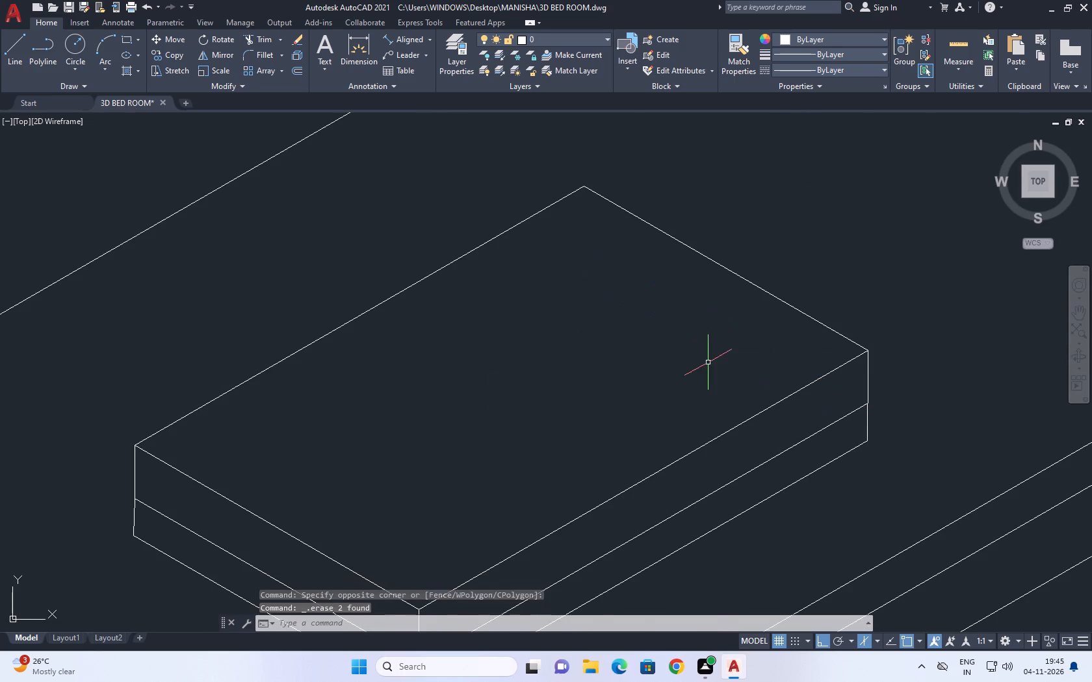
With Ortho off, draw a four-point spline on the platform beside the stacked object as a vase's curved left profile.
scroll(712, 365, "down", 2)
middle_click_drag(727, 376, 583, 432)
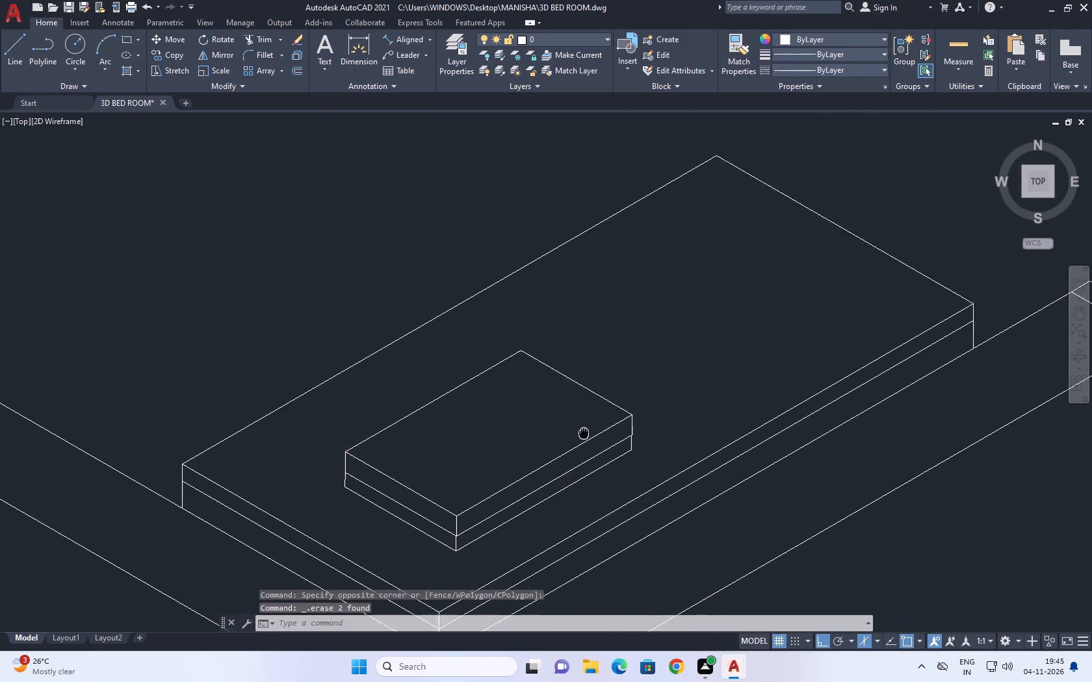
middle_click_drag(583, 432, 569, 435)
type("SP")
key("l")
key("space")
left_click(728, 380)
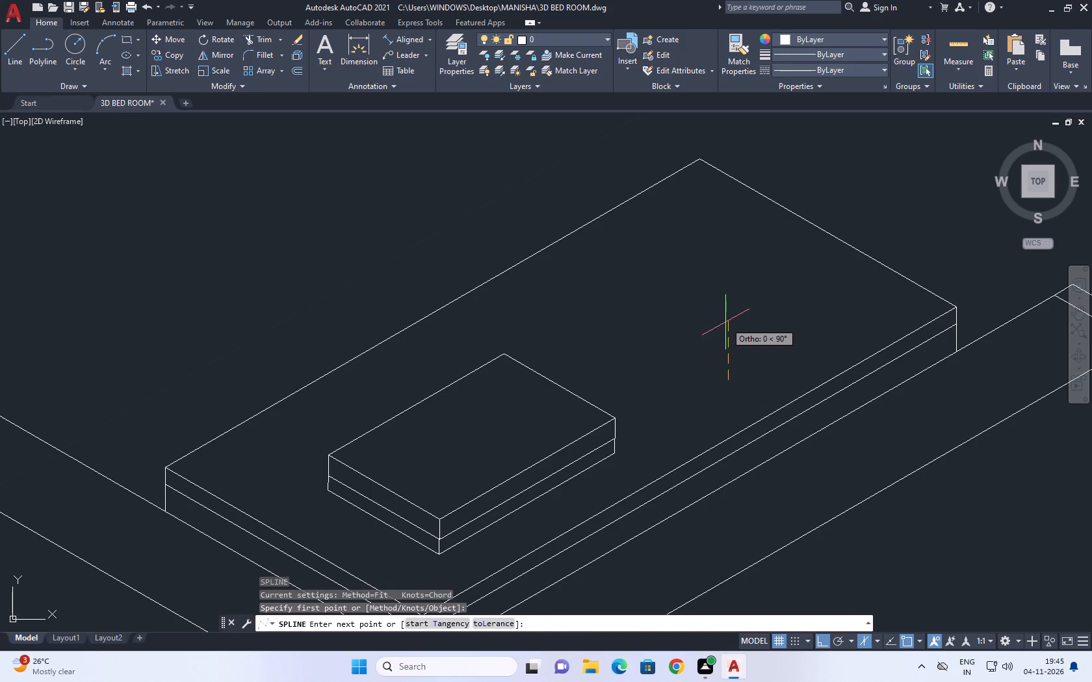
key("F8")
left_click(695, 327)
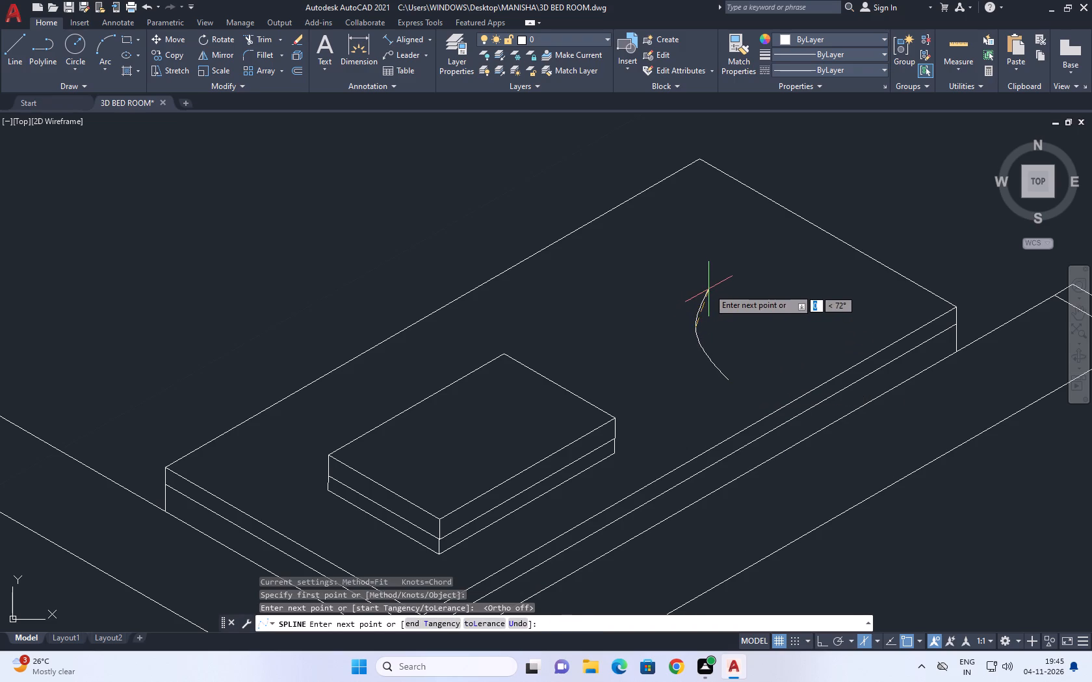
left_click(711, 280)
left_click(721, 238)
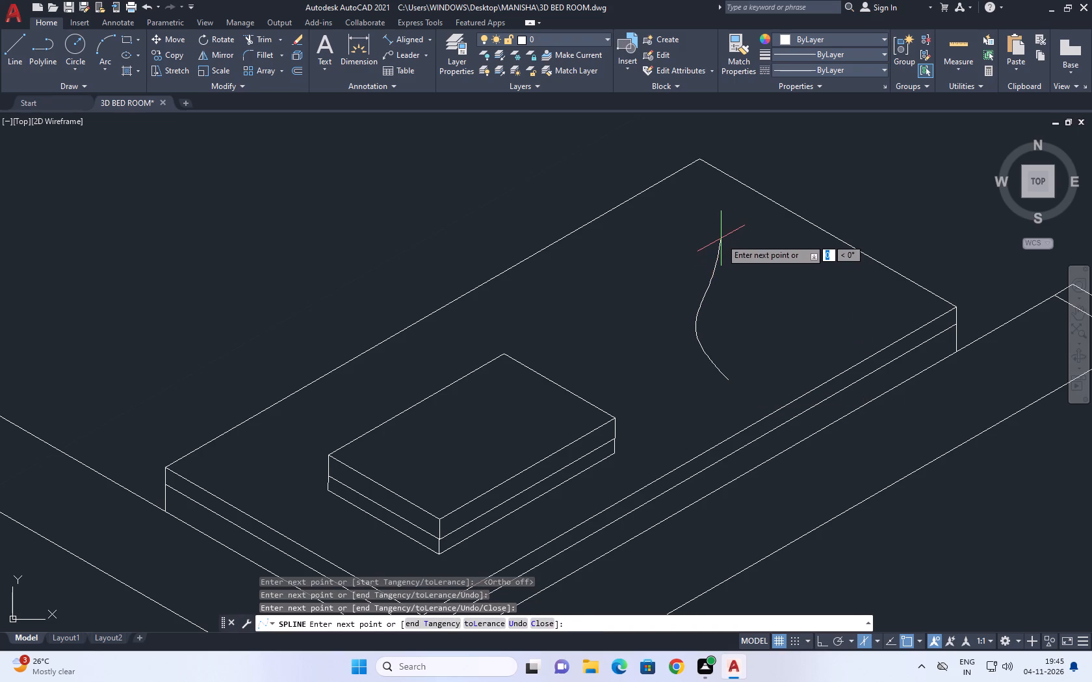
key("space")
middle_click_drag(736, 381, 669, 383)
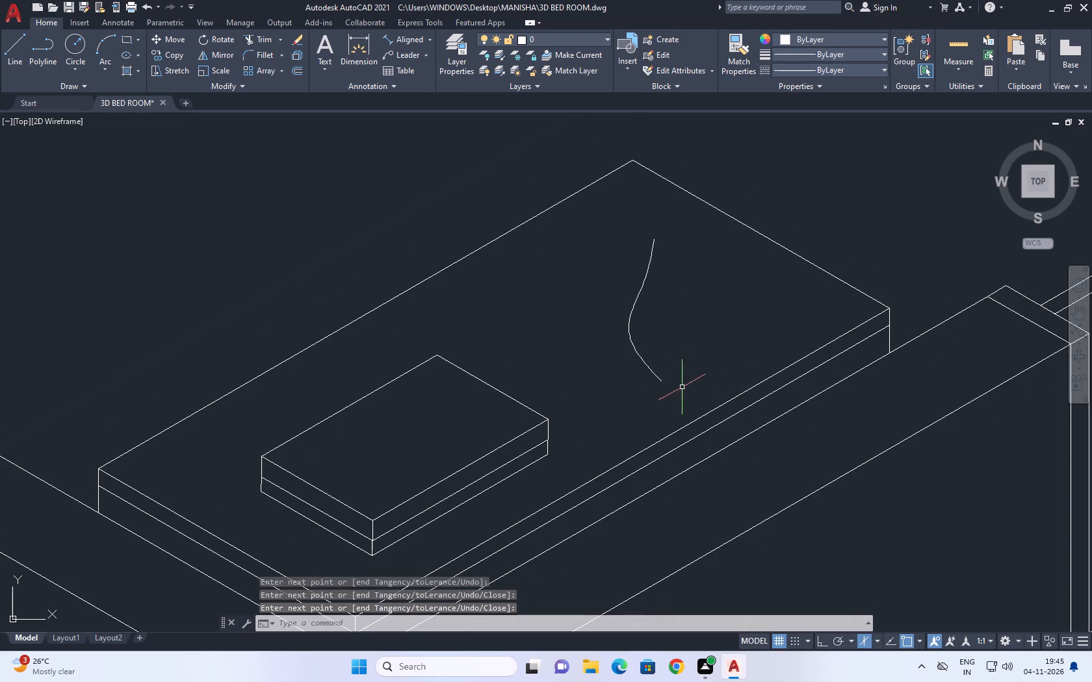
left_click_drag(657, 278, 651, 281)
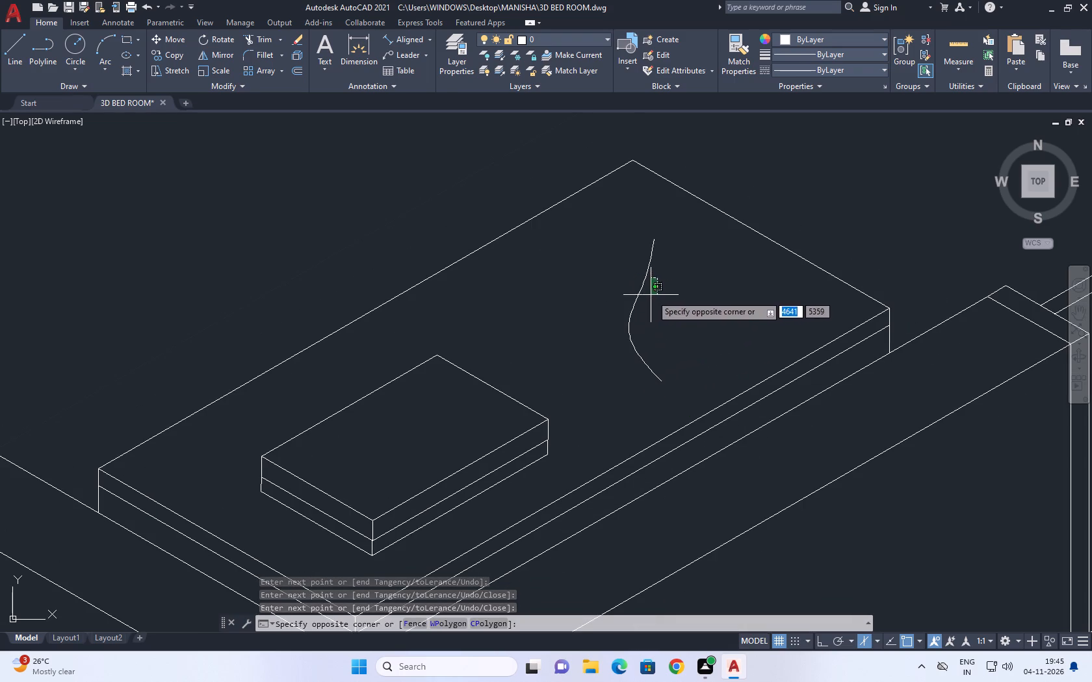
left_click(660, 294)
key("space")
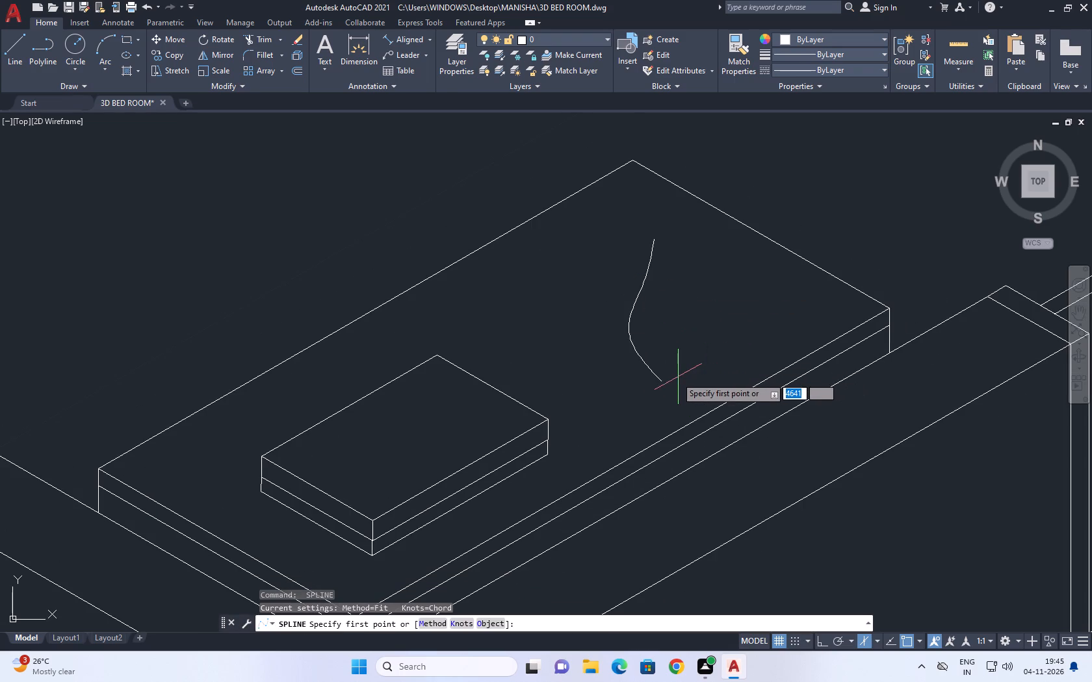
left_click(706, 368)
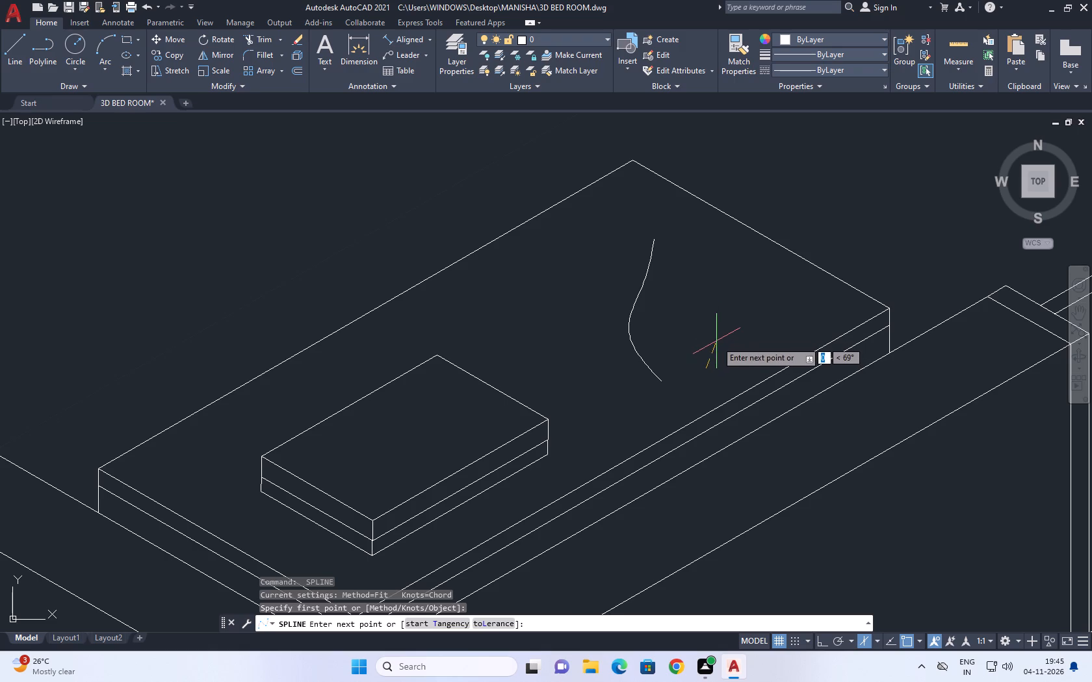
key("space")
Draw a four-point spline as the vase's right profile, bulging outward opposite the left curve.
key("space")
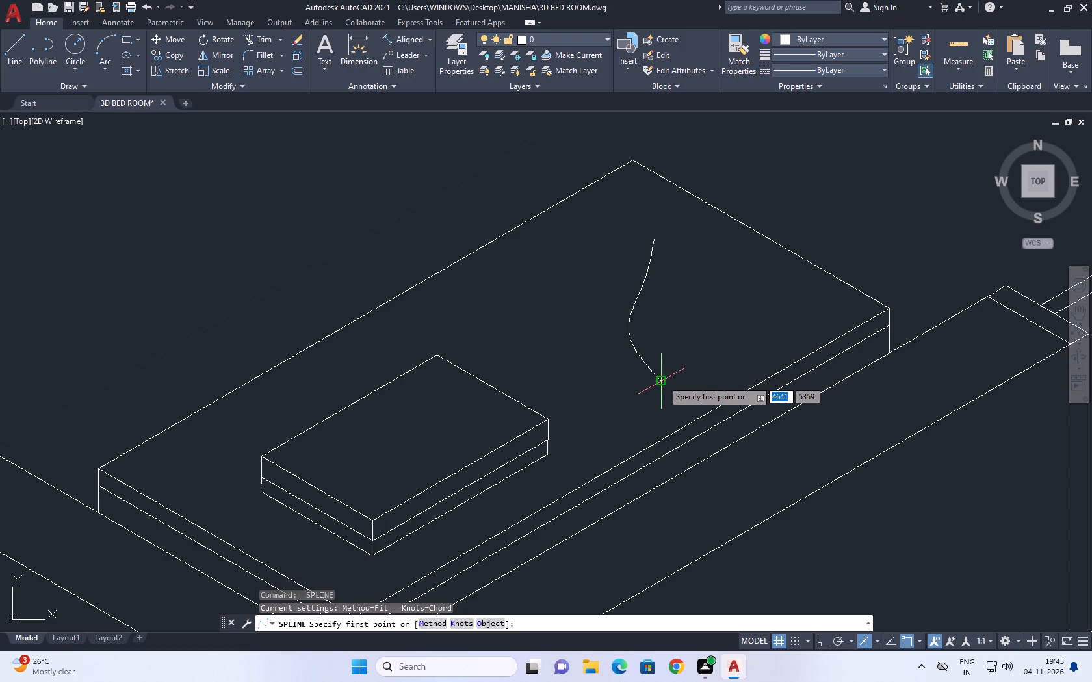
left_click(690, 376)
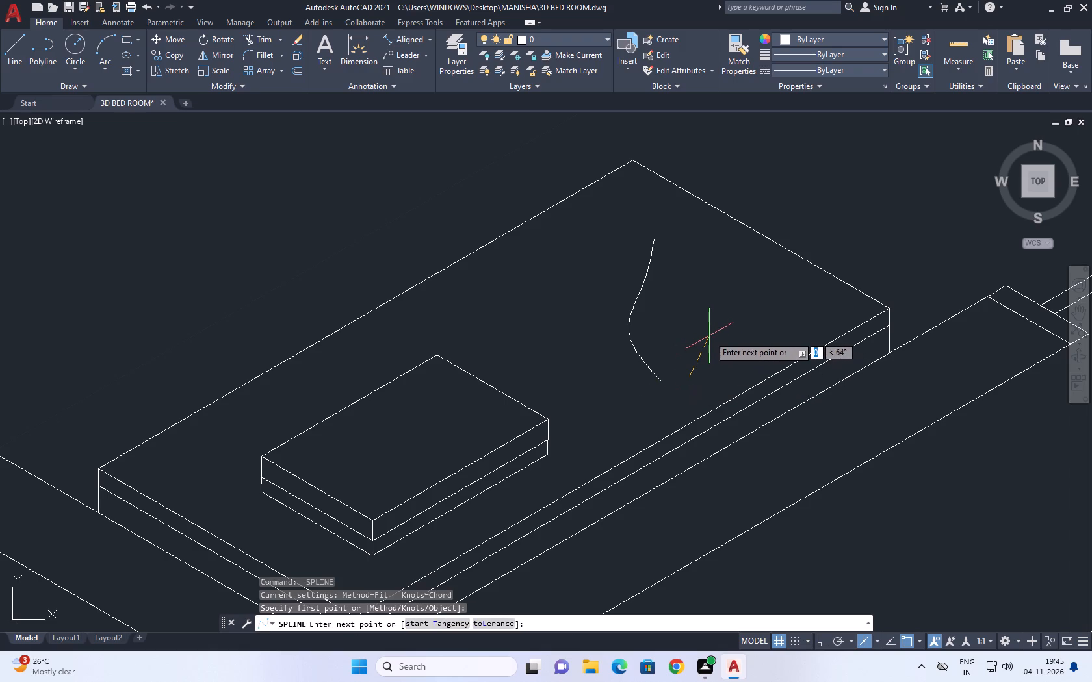
left_click(712, 331)
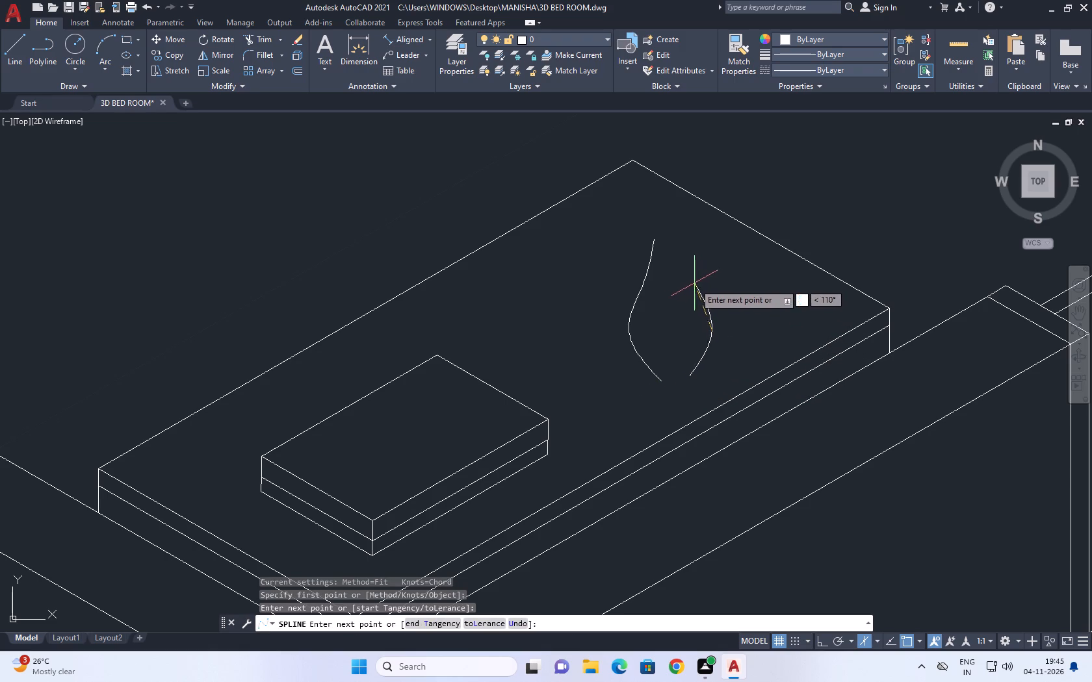
left_click(689, 279)
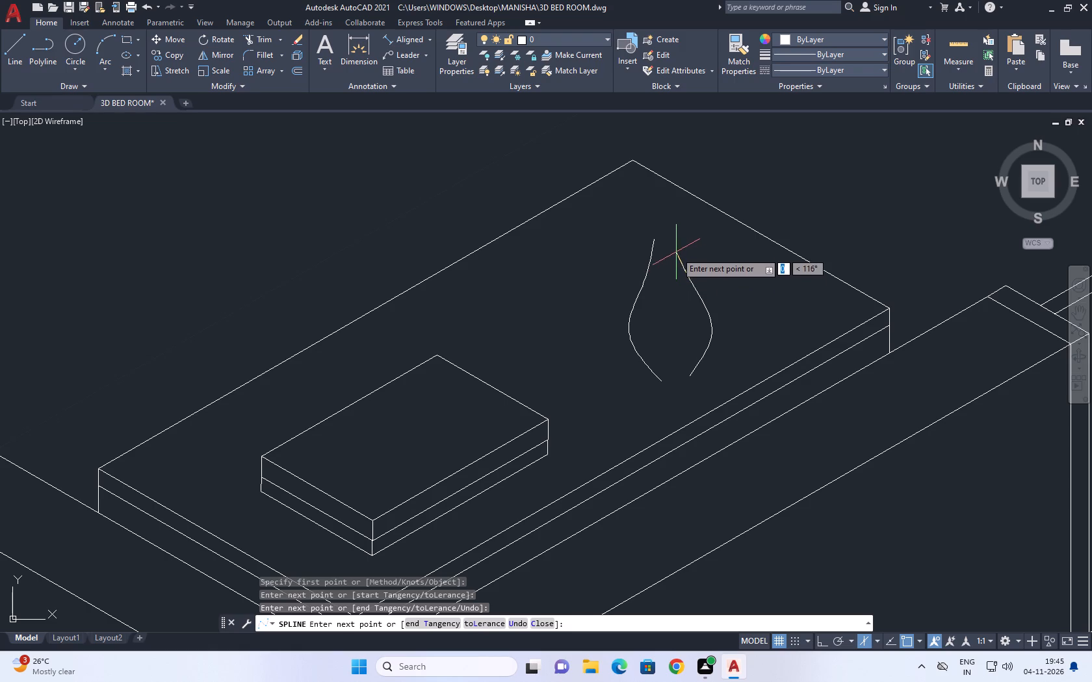
left_click(677, 247)
key("space")
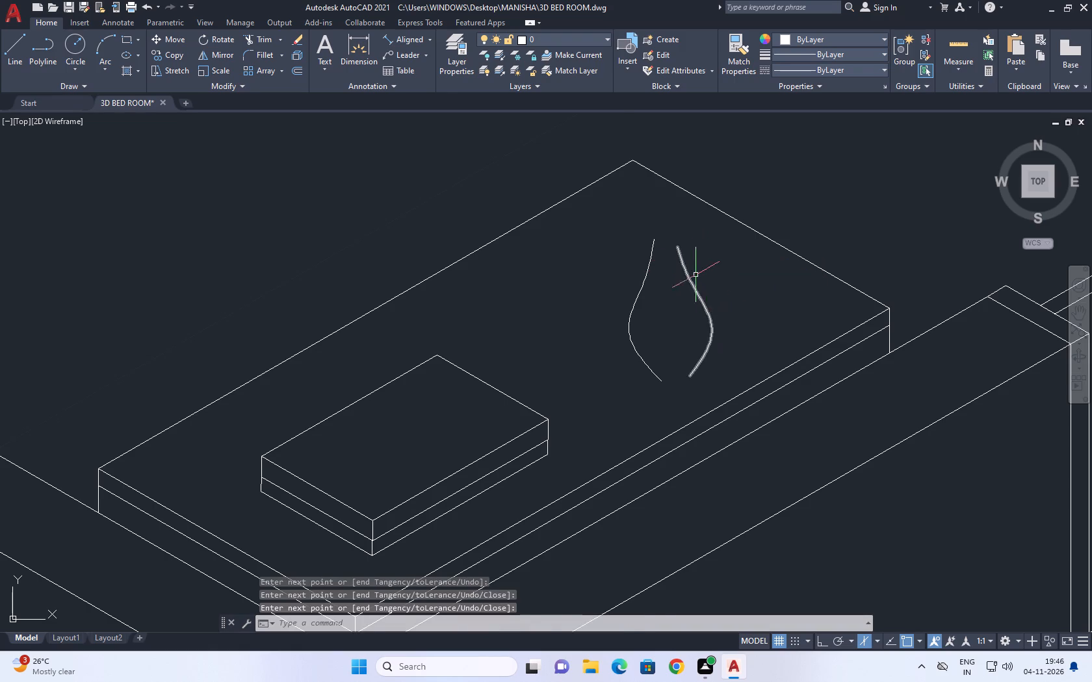
Stretch the right spline's top end upward to nearly the height of the left spline's top.
scroll(688, 260, "up", 1)
left_click(684, 247)
left_click(664, 274)
scroll(665, 257, "up", 3)
middle_click_drag(674, 231, 675, 368)
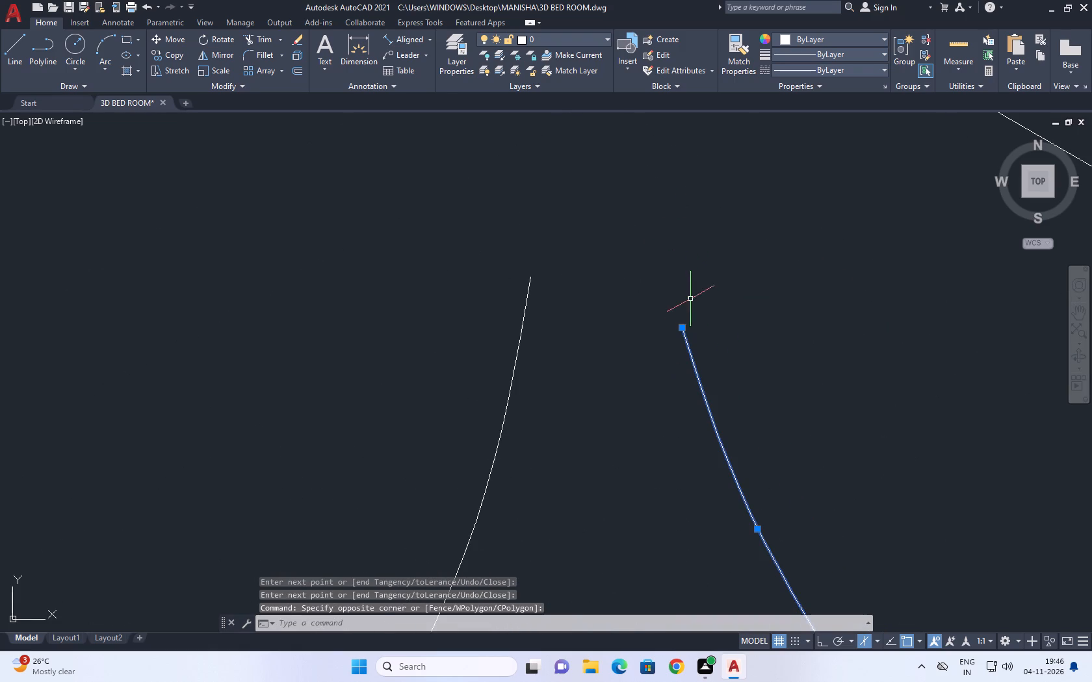
left_click(684, 328)
left_click(684, 300)
scroll(694, 273, "down", 4)
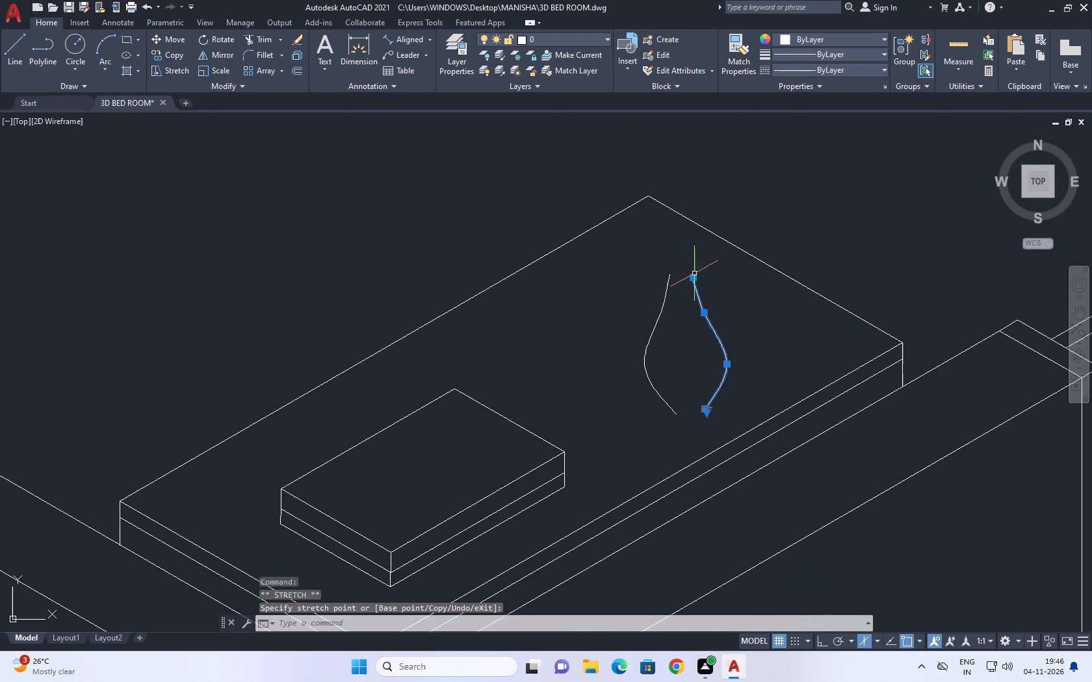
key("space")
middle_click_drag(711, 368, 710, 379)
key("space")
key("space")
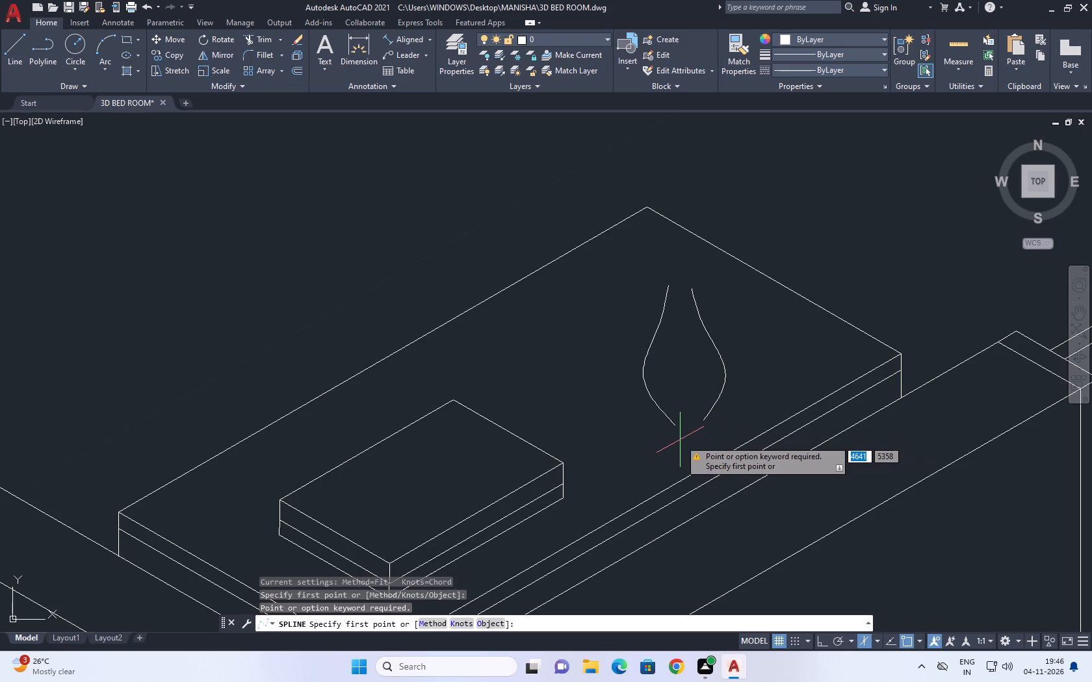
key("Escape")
Draw a nearly horizontal base line from the left curve's lower end to just below the right curve's lower end.
key("l")
key("space")
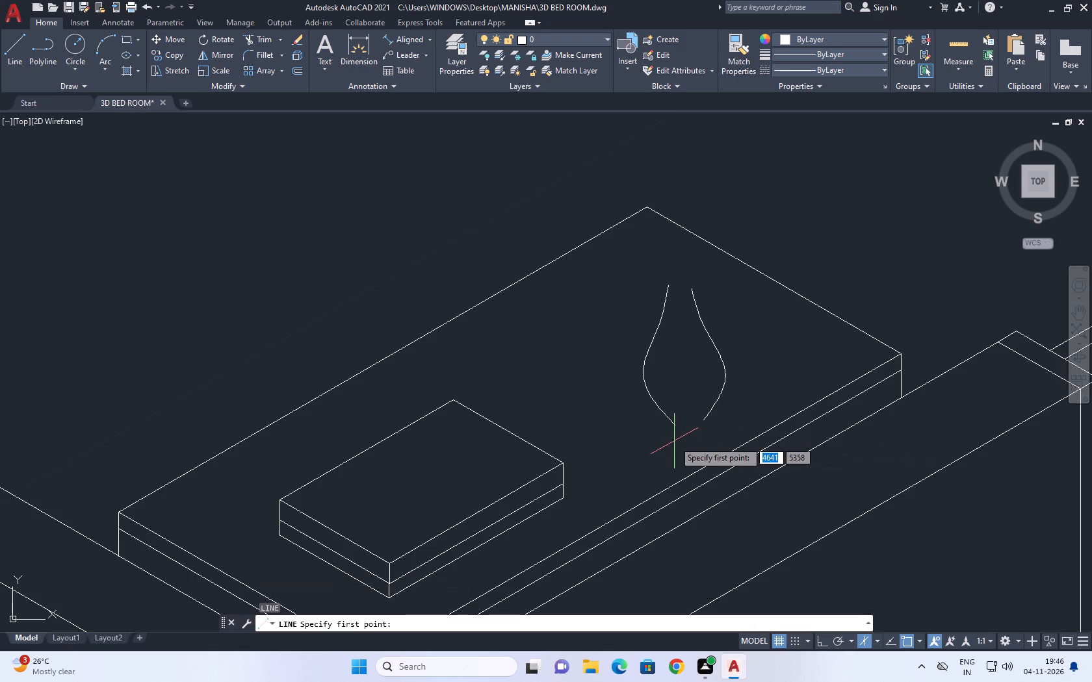
scroll(672, 445, "up", 2)
left_click(673, 418)
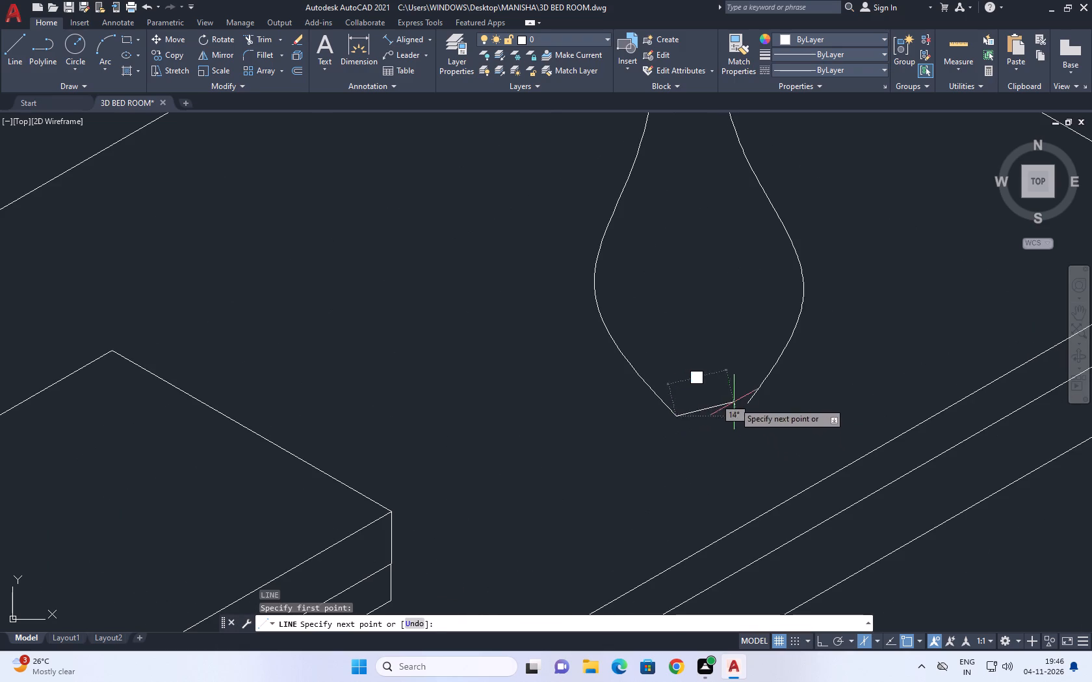
scroll(744, 411, "up", 4)
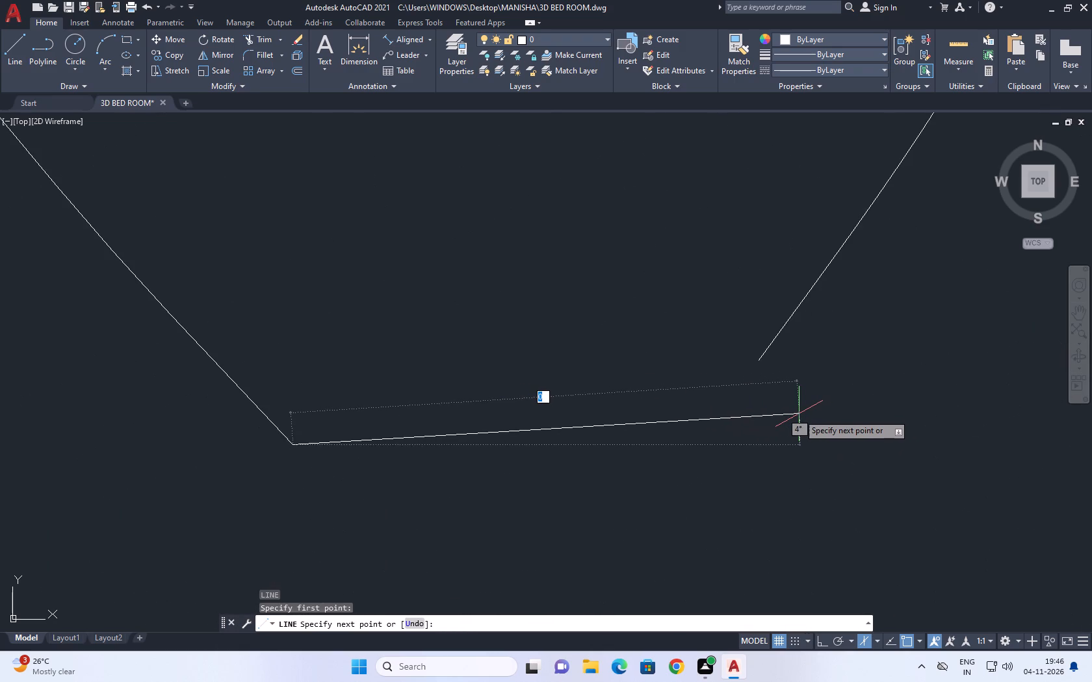
key("F5")
key("F8")
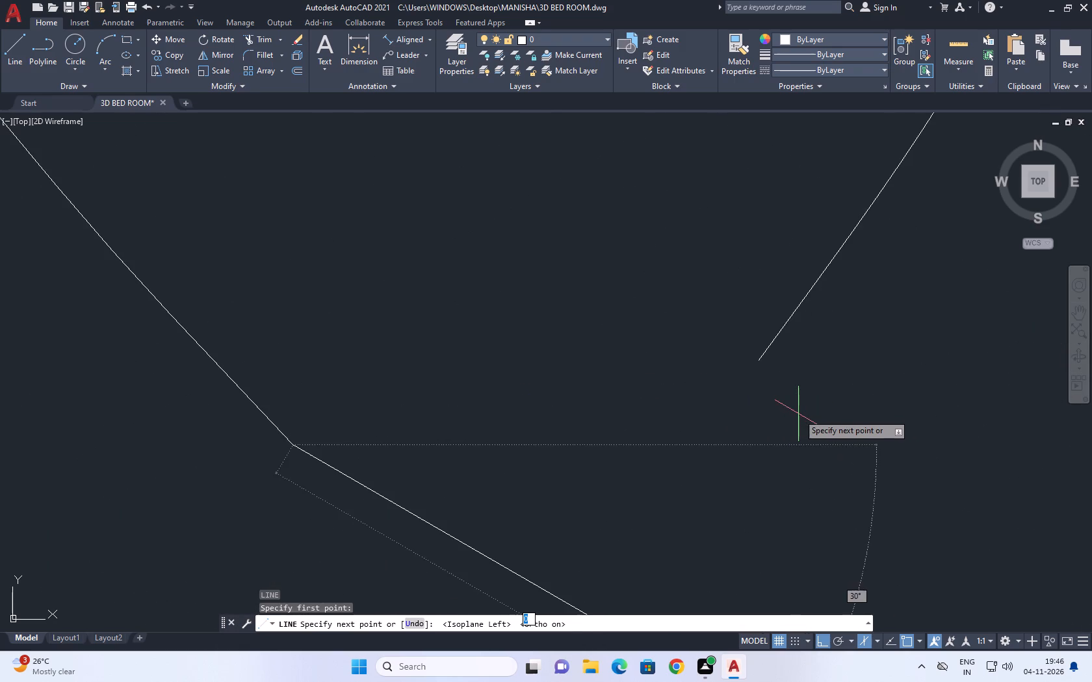
key("F5")
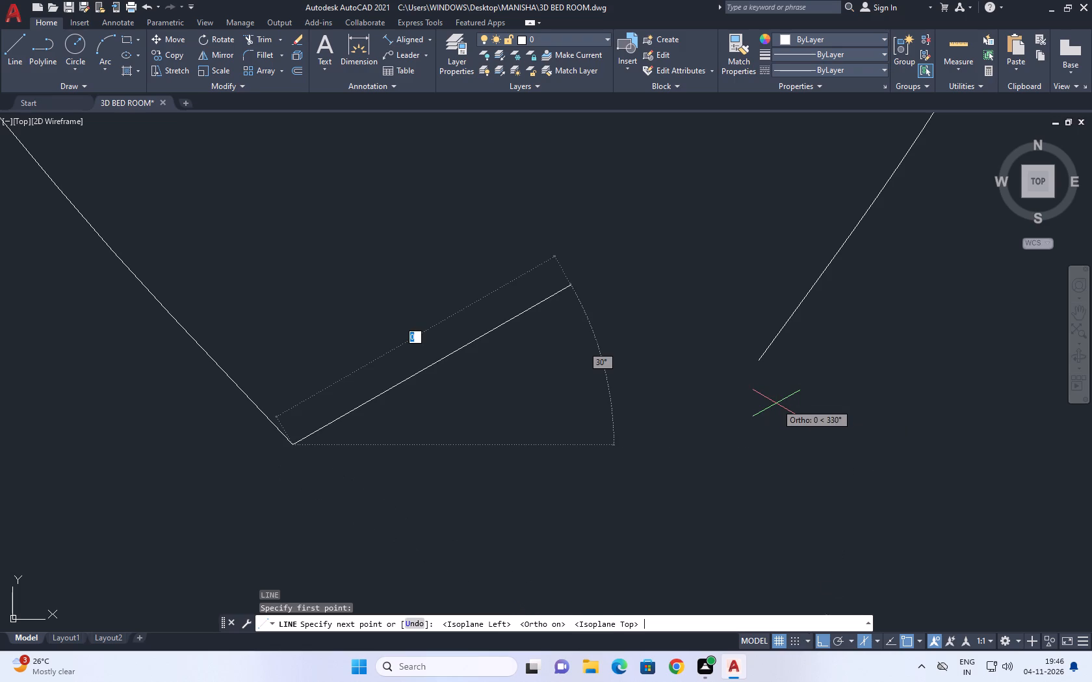
key("F8")
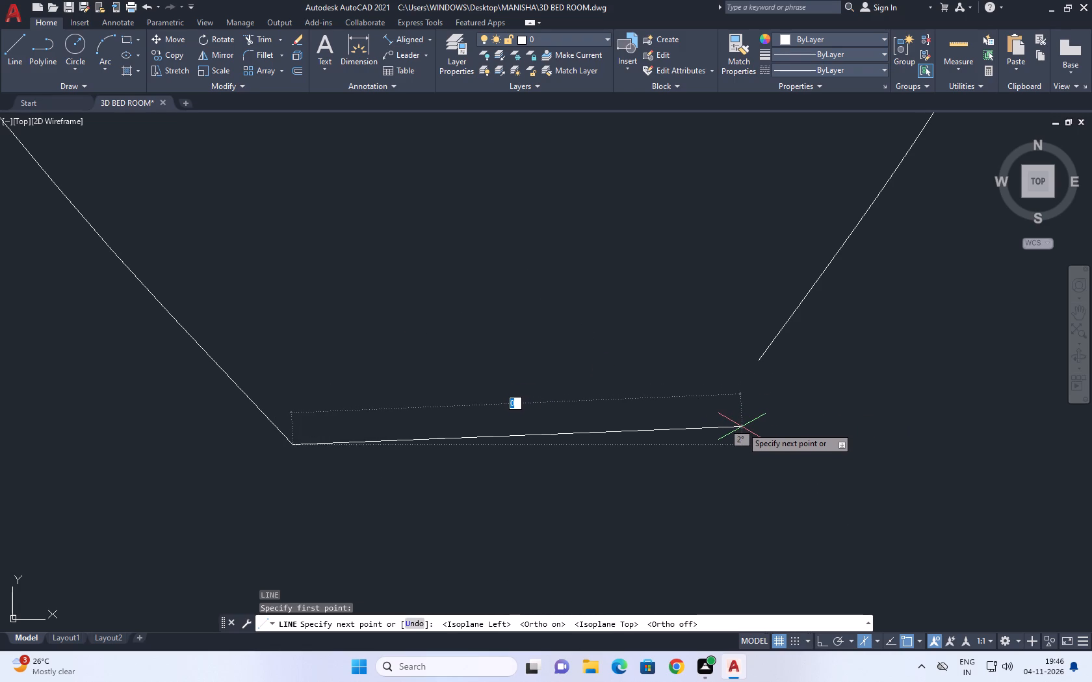
scroll(744, 429, "up", 1)
scroll(744, 429, "down", 2)
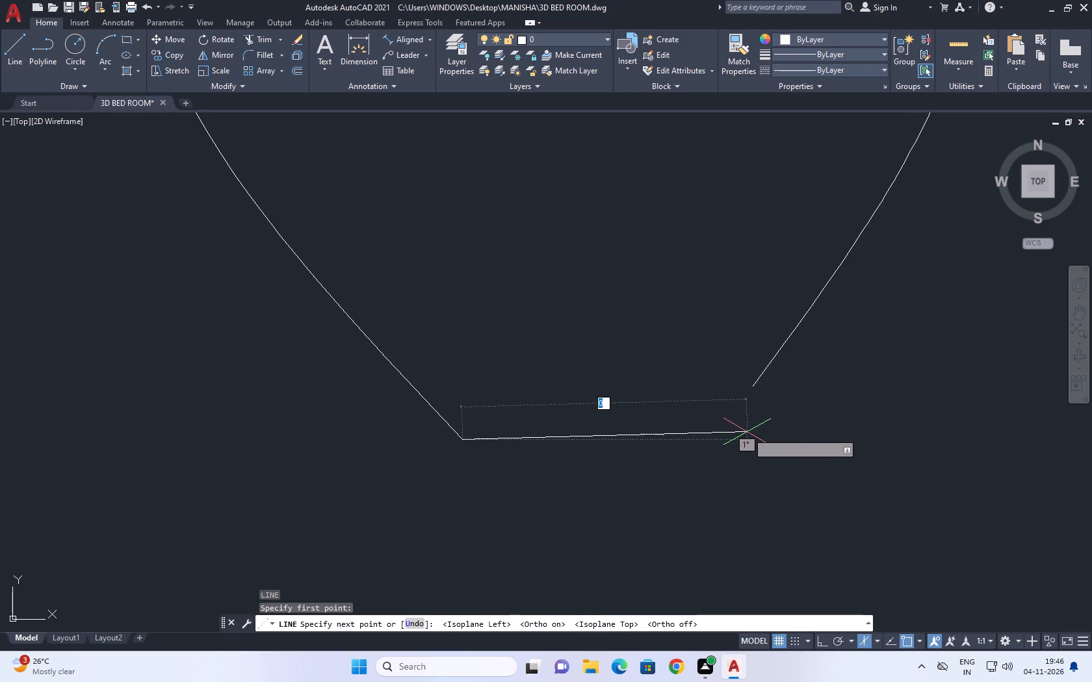
left_click(746, 438)
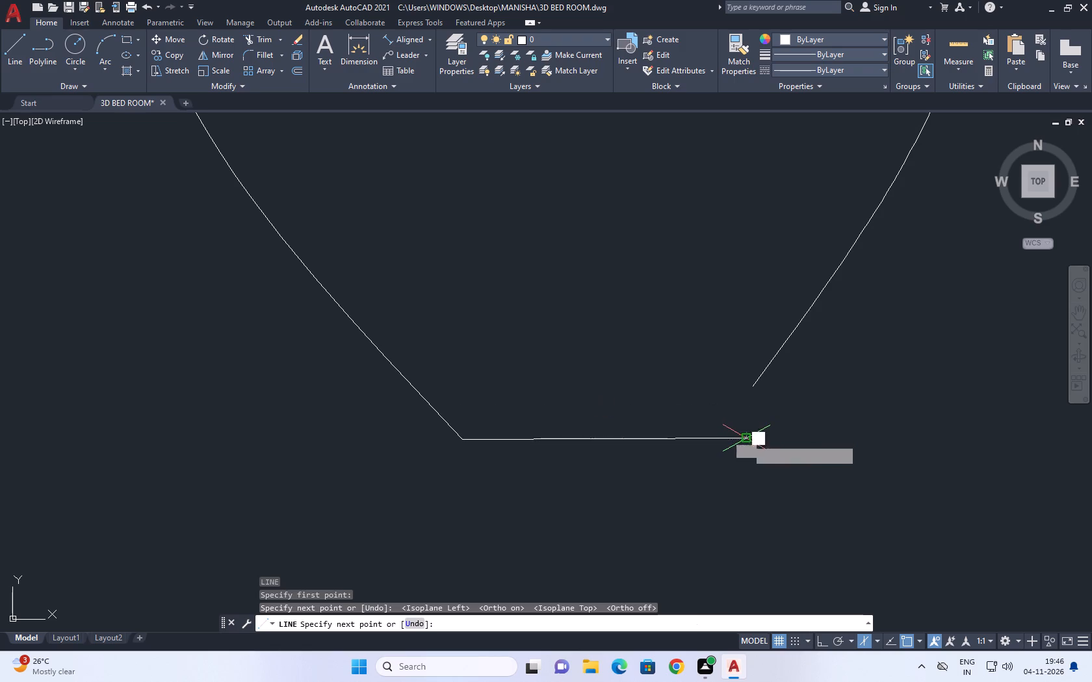
key("Escape")
Extend the vase's right curve down to the base line.
scroll(792, 377, "down", 1)
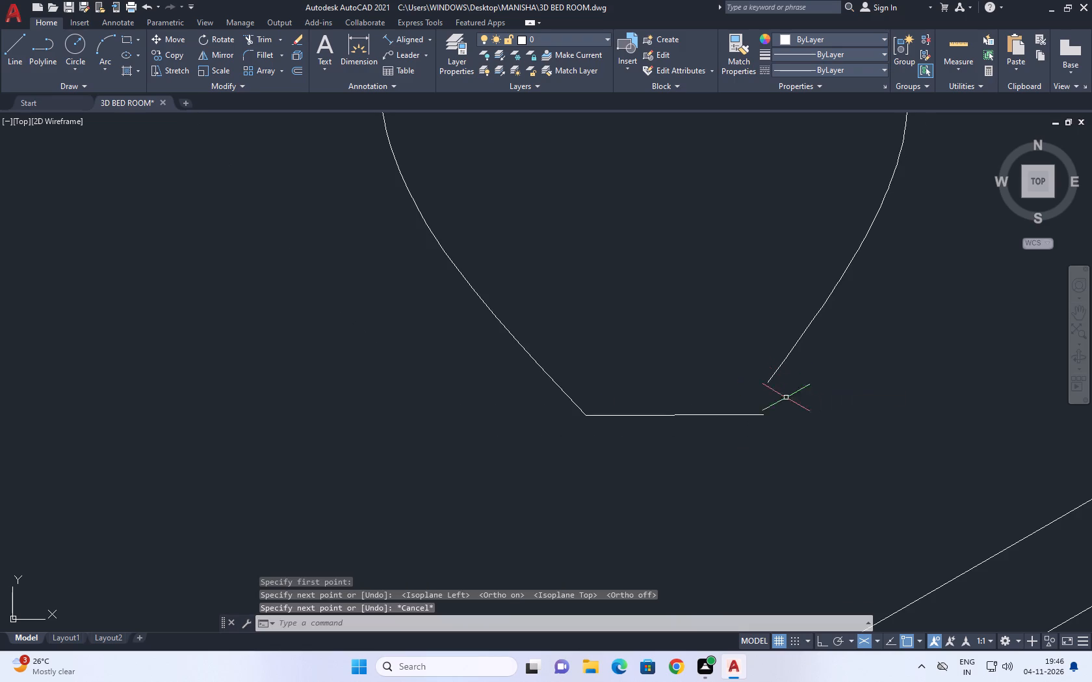
middle_click(786, 412)
type("EX")
key("space")
left_click(768, 383)
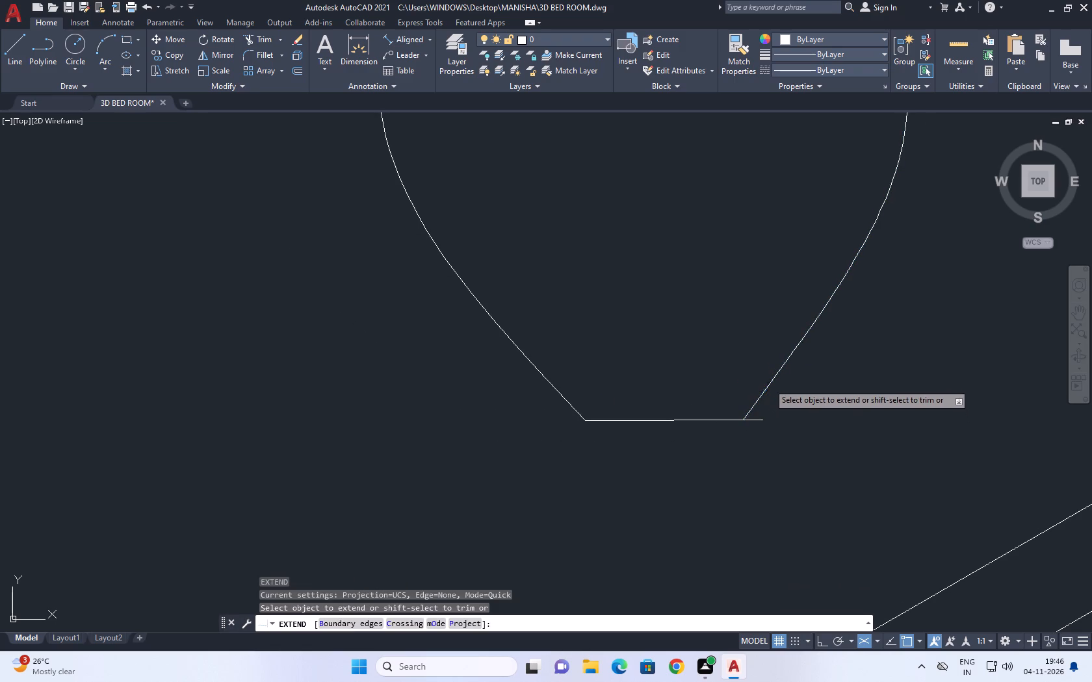
key("Escape")
Trim the piece of the vase's base line that sticks out past the right curve.
type("TR")
key("space")
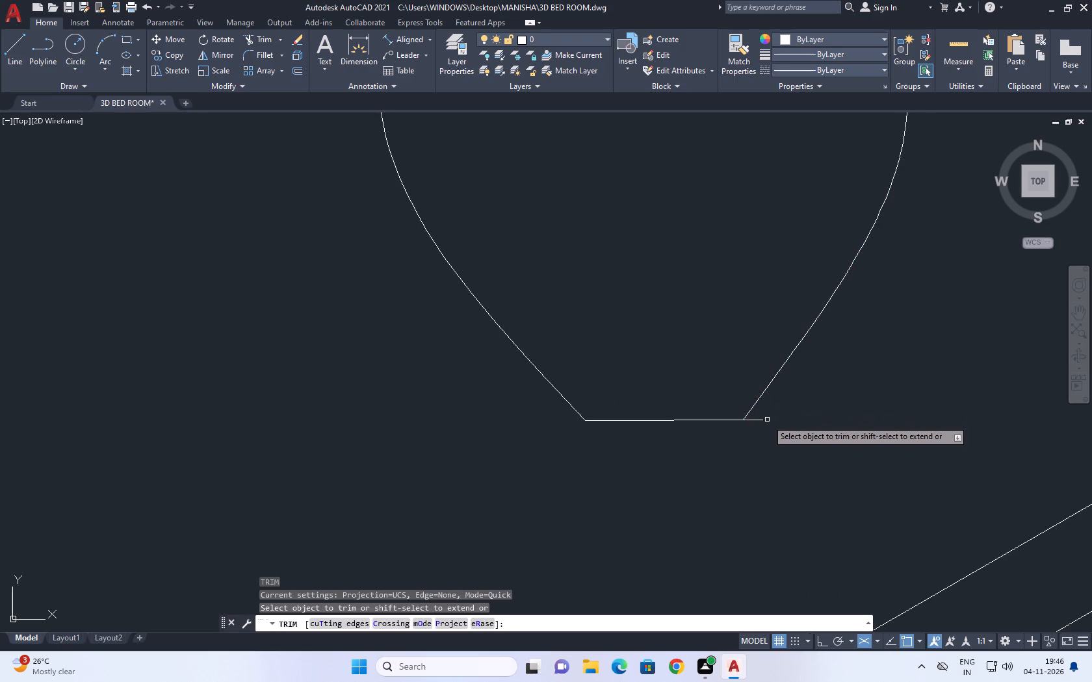
left_click(762, 421)
scroll(766, 431, "down", 4)
key("Escape")
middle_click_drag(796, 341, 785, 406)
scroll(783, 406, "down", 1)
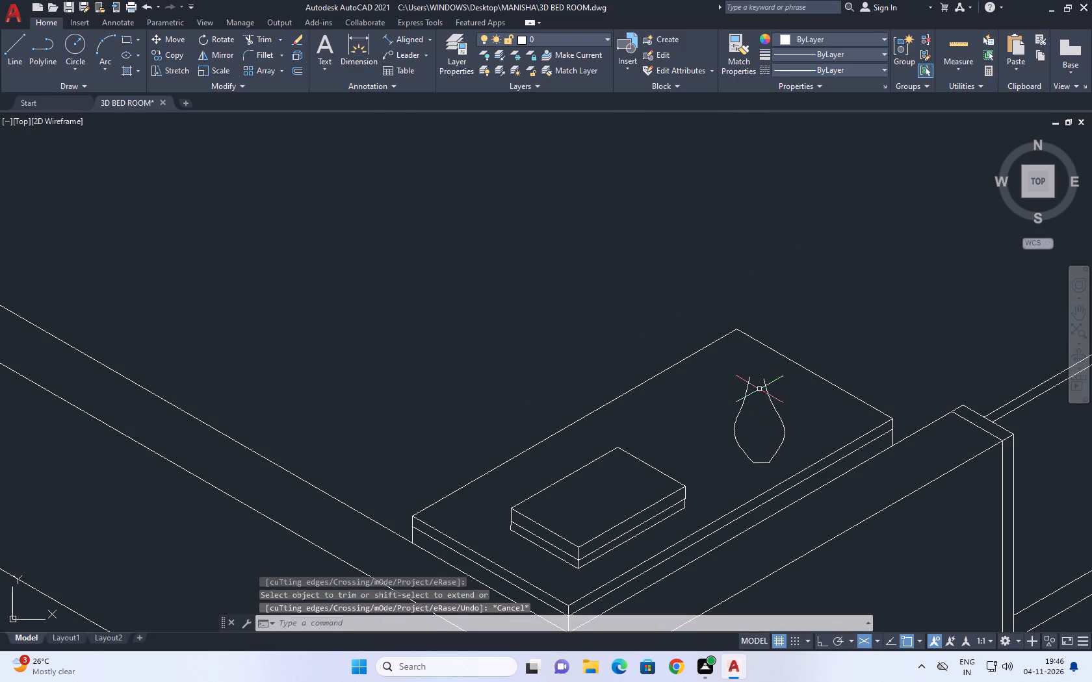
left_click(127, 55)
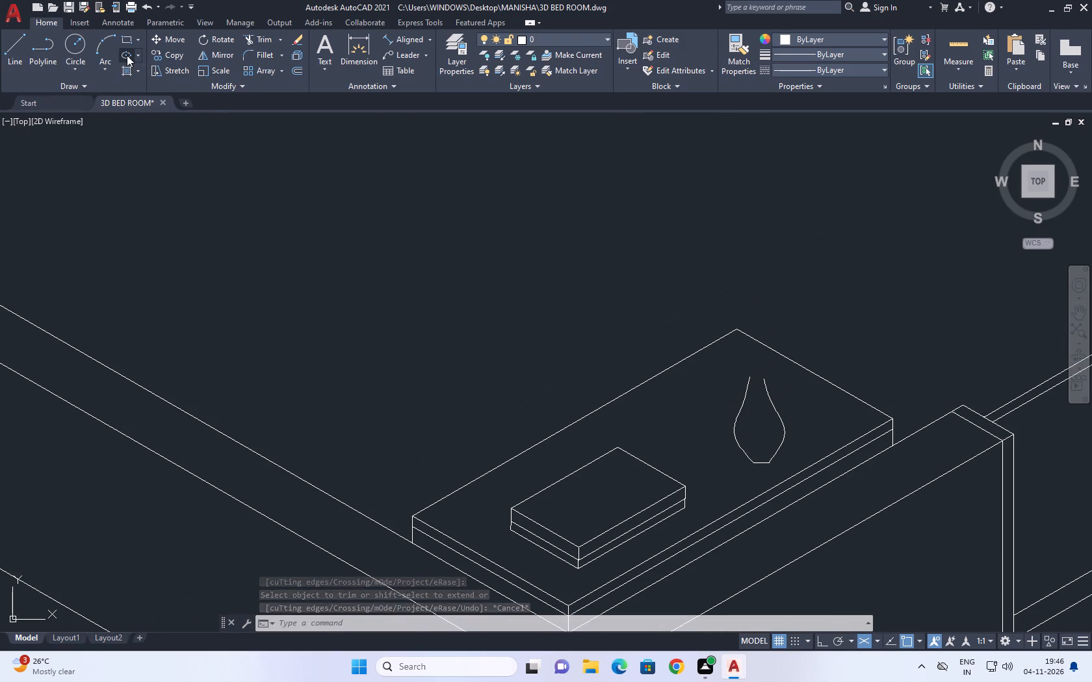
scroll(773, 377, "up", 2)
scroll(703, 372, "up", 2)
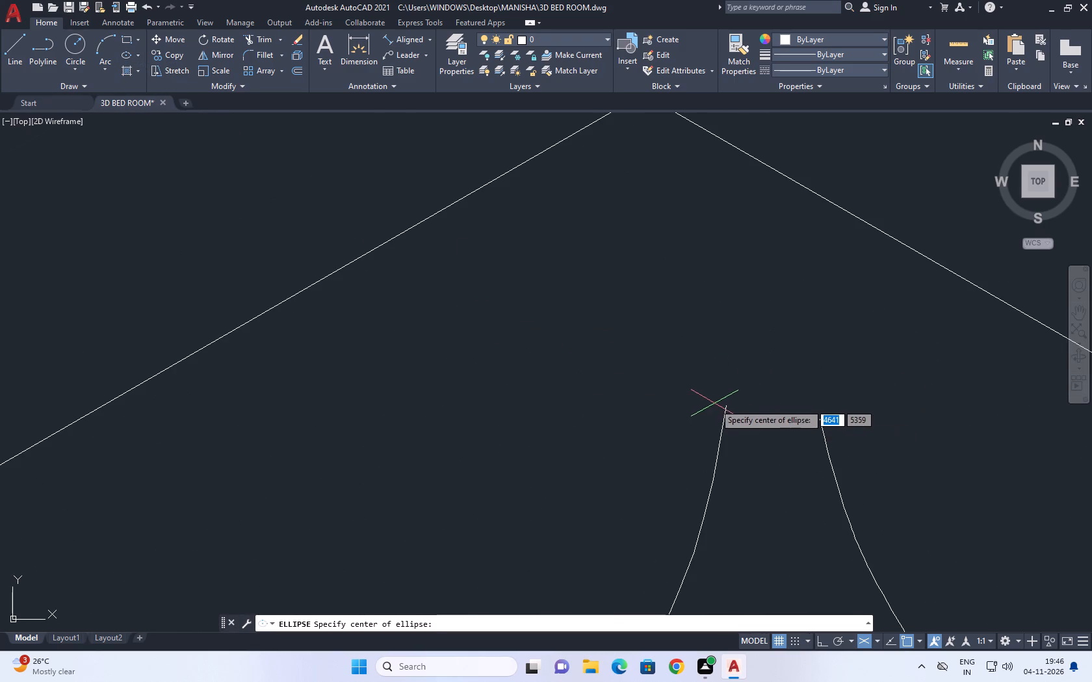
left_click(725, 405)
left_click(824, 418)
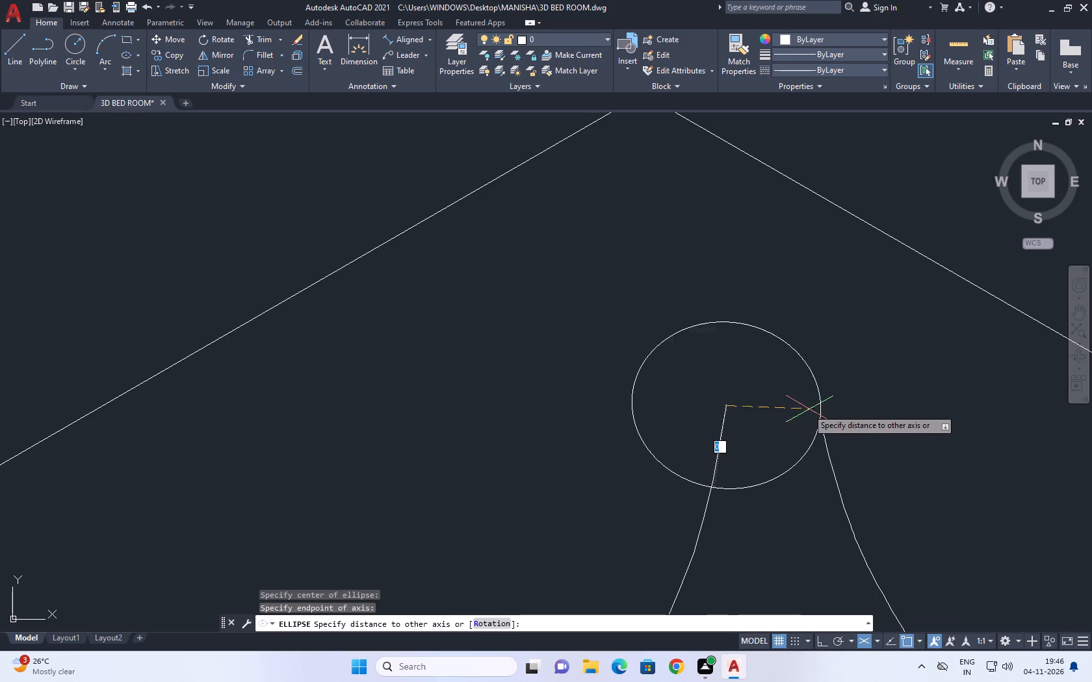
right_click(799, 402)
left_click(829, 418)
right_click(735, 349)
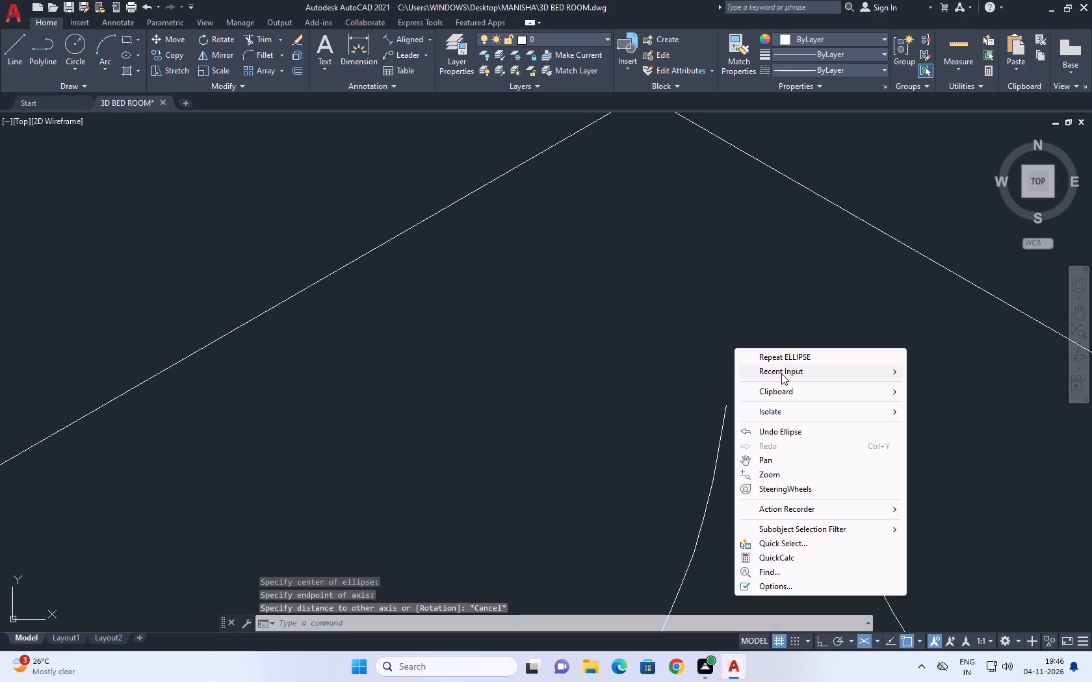
Draw a thin axis-endpoint ellipse across the vase's mouth, spanning the top ends of the left and right curves.
left_click(137, 58)
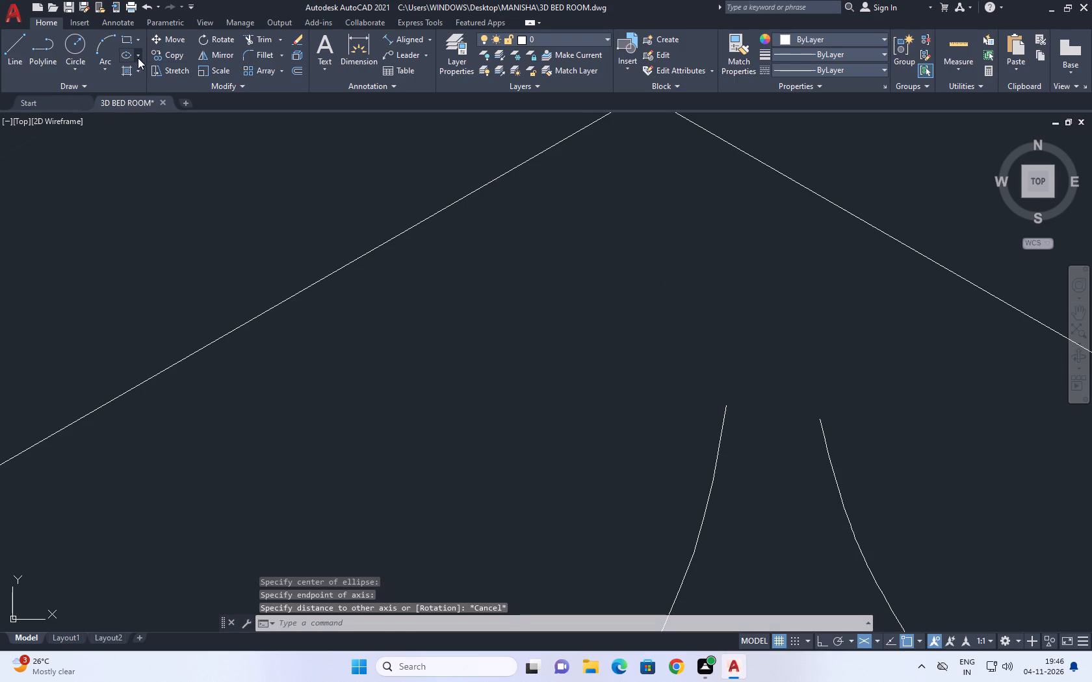
left_click(151, 100)
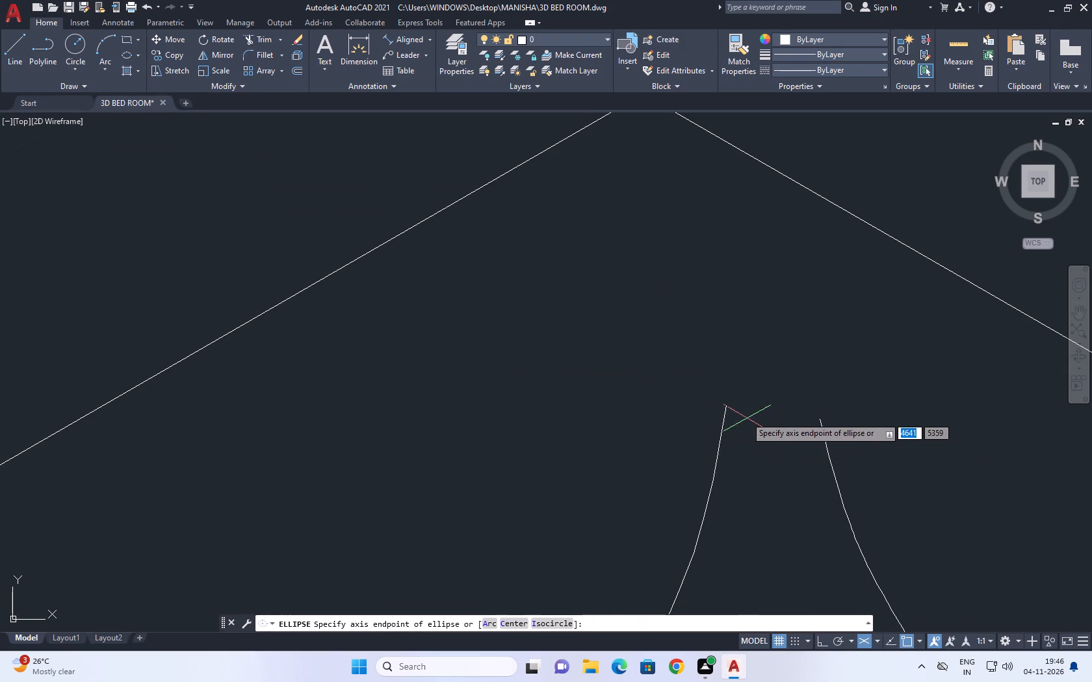
left_click(728, 404)
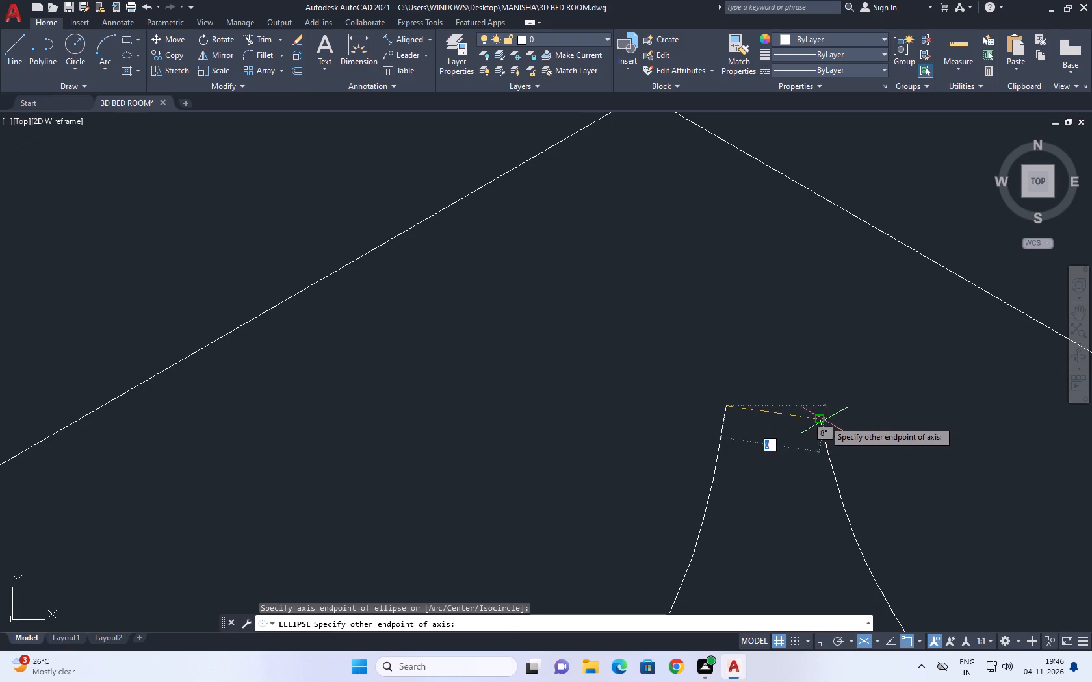
left_click(824, 419)
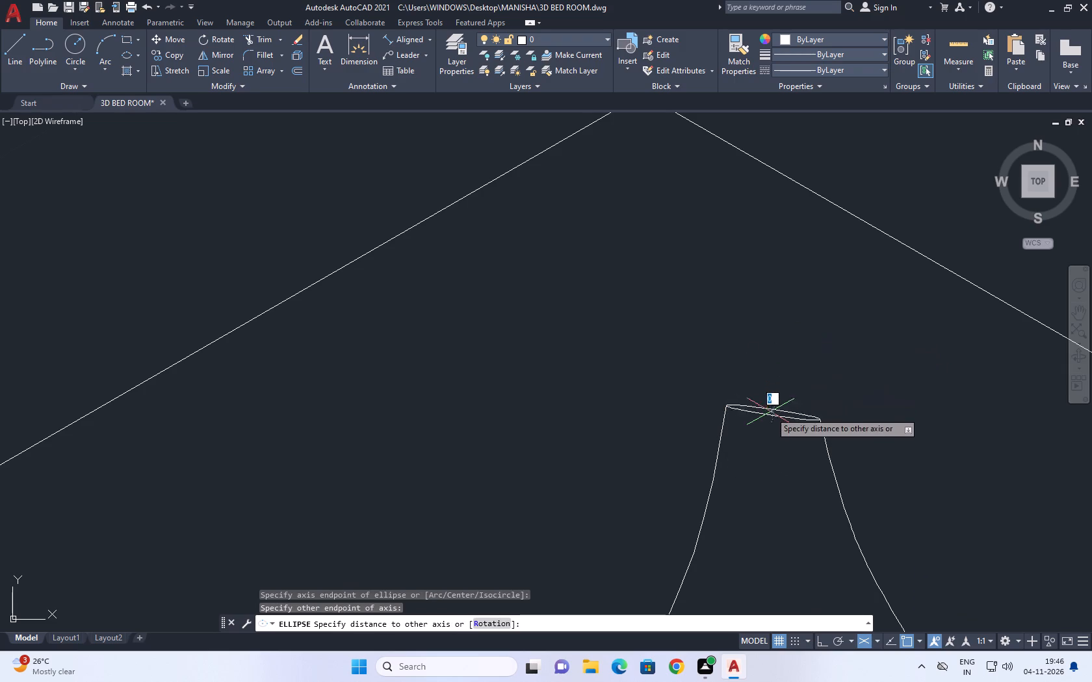
left_click(773, 416)
With Ortho on, draw a 0.75 line at 150° into the room from the right wall's inner vertical edge, just above its base.
scroll(772, 366, "down", 5)
middle_click_drag(779, 382, 780, 403)
scroll(775, 381, "up", 4)
scroll(748, 370, "down", 3)
middle_click_drag(781, 405, 768, 357)
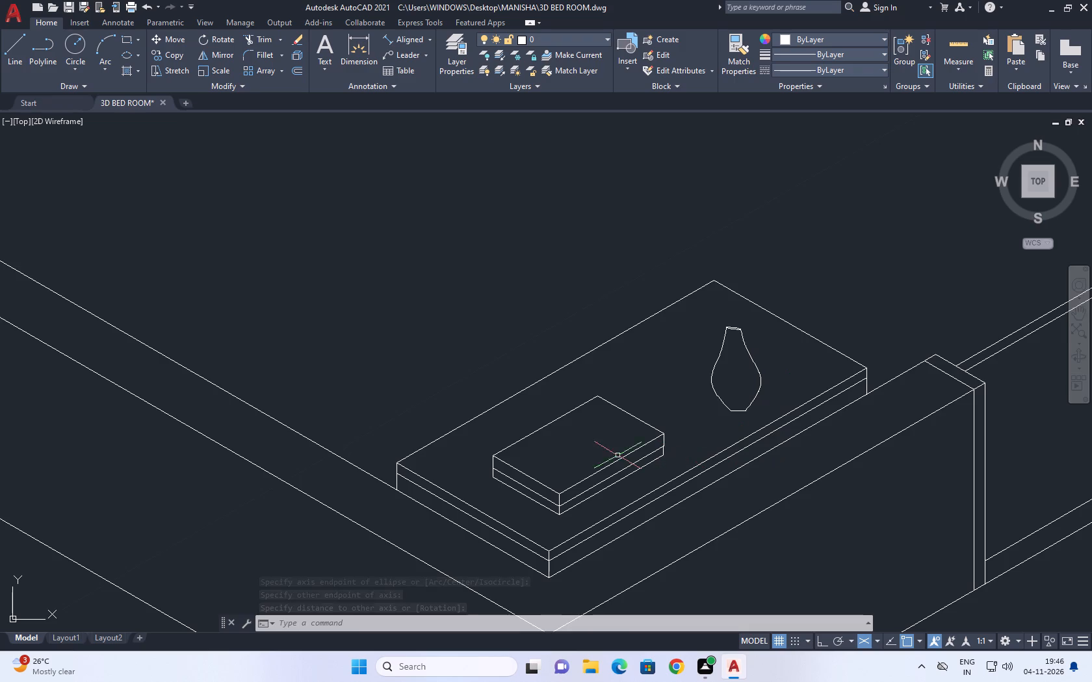
middle_click_drag(604, 447, 621, 468)
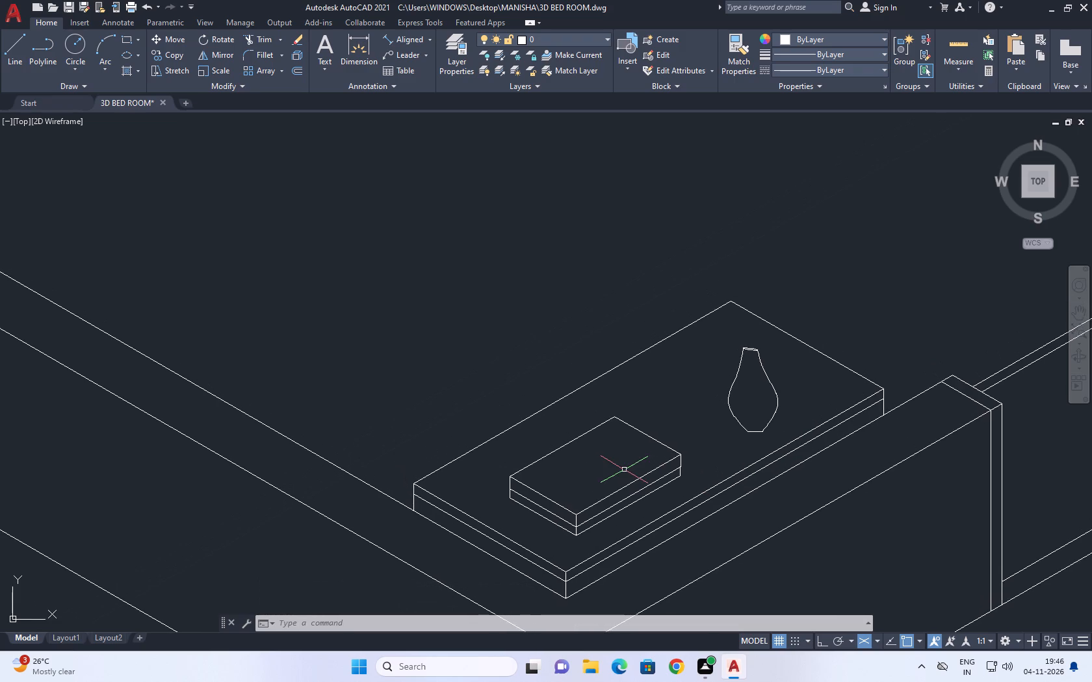
scroll(675, 480, "down", 4)
middle_click_drag(790, 428, 747, 431)
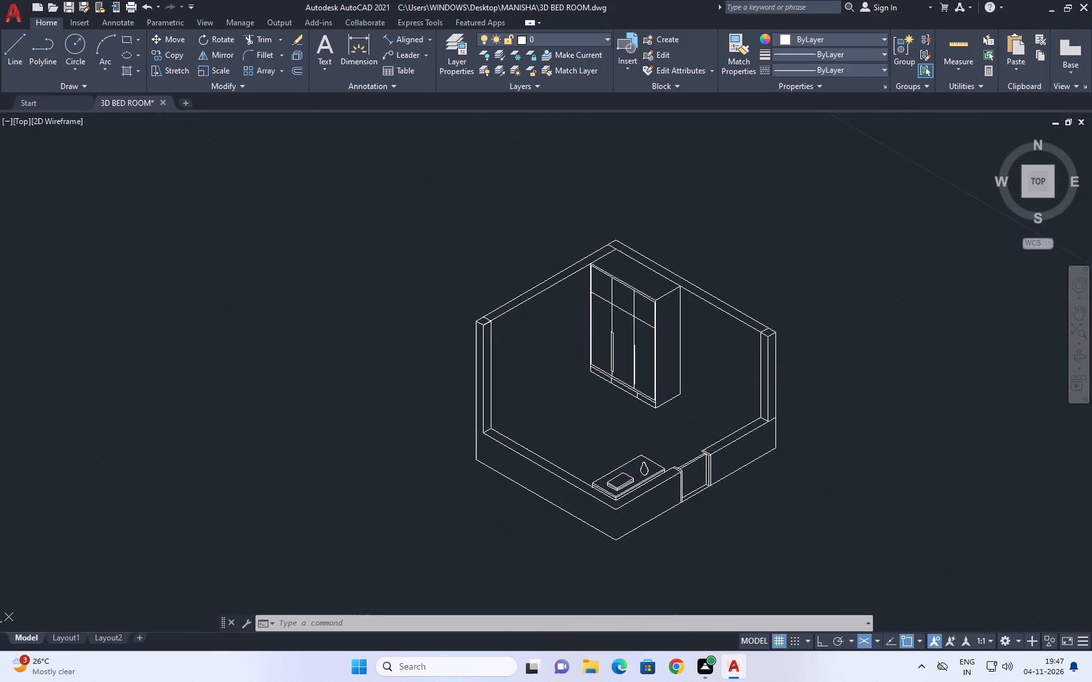
left_click(11, 53)
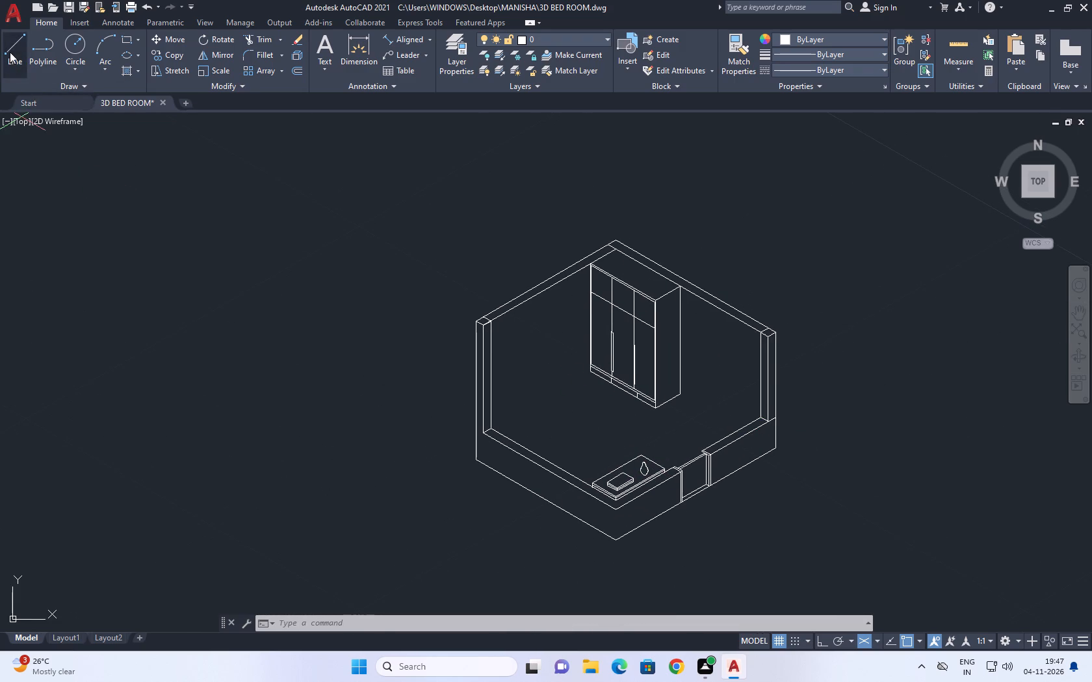
scroll(759, 405, "up", 3)
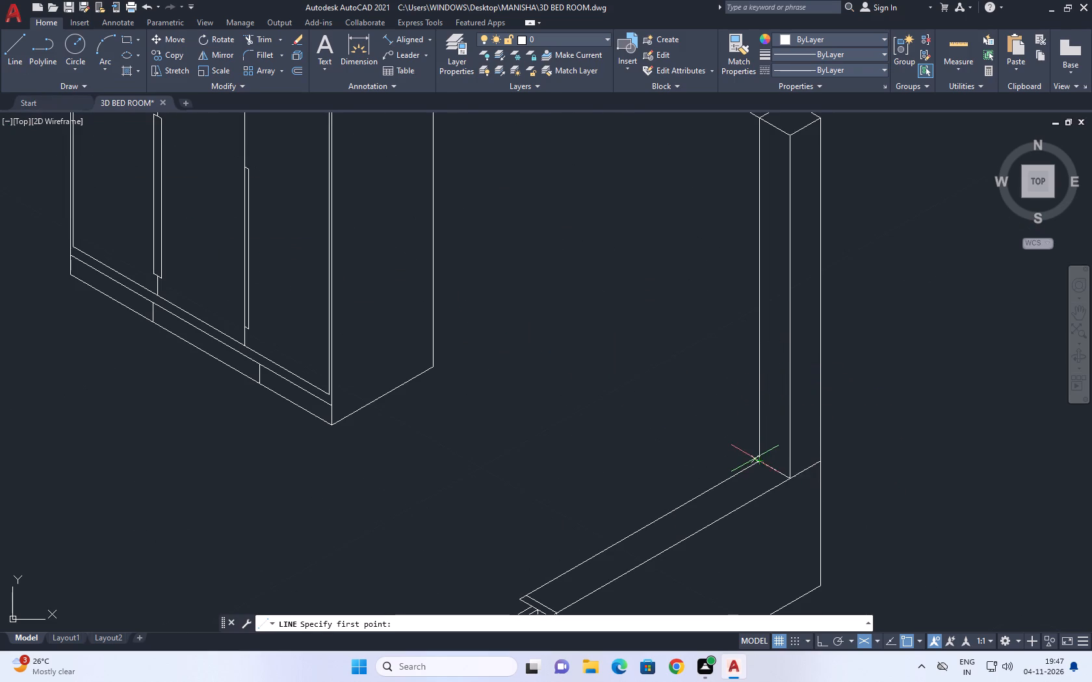
scroll(755, 458, "up", 1)
left_click(760, 443)
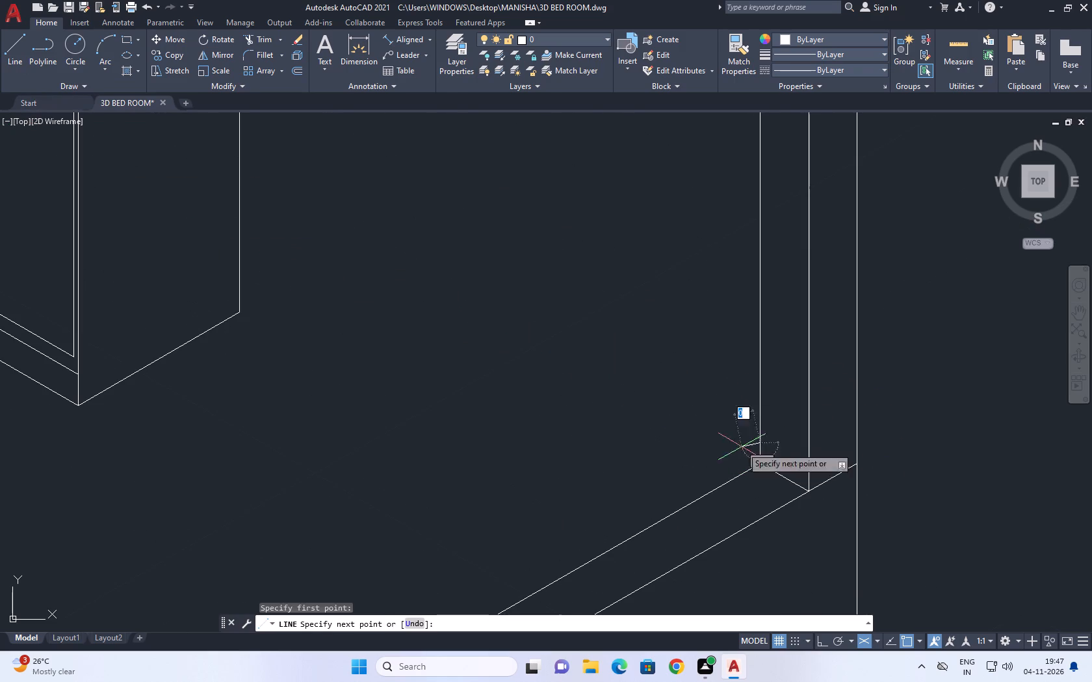
scroll(545, 359, "down", 1)
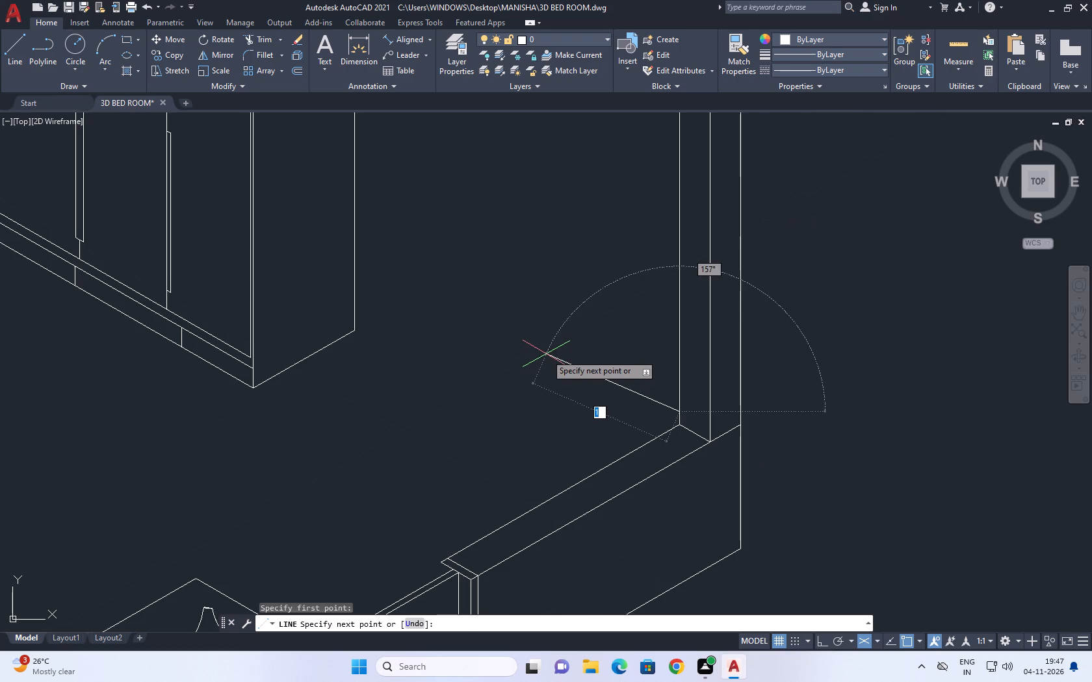
key("F8")
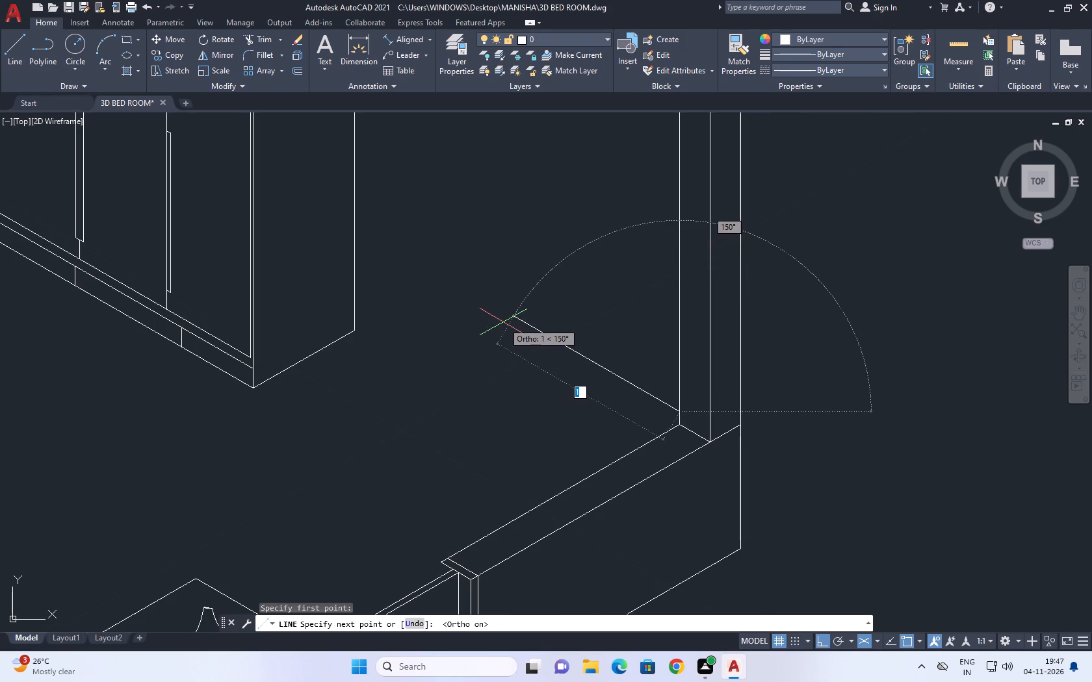
type("0.75")
key("Return")
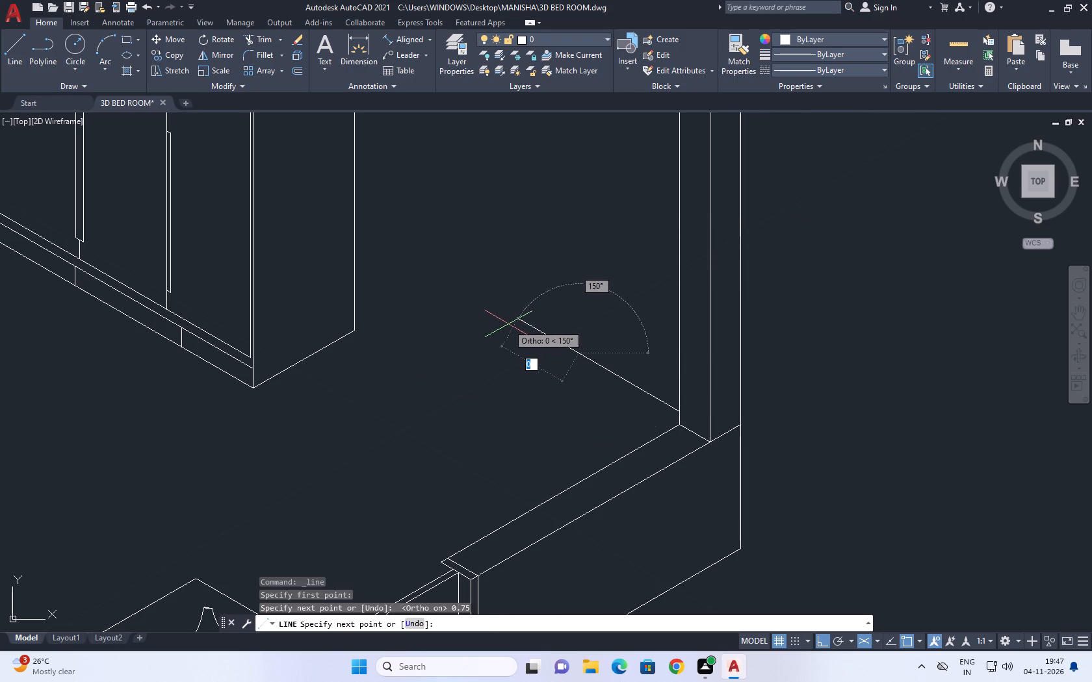
Continue with an edge about 1 long at 210°, parallel to the low wall, and a return edge crossing the wall's top inner edge.
middle_click_drag(333, 424, 419, 342)
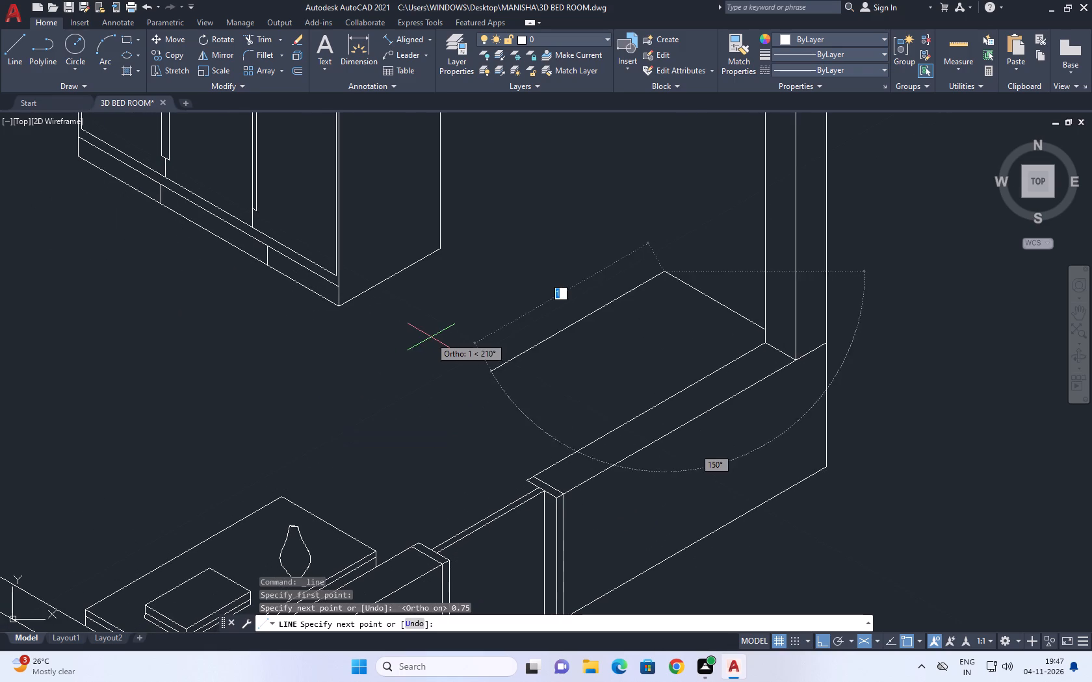
scroll(508, 342, "down", 2)
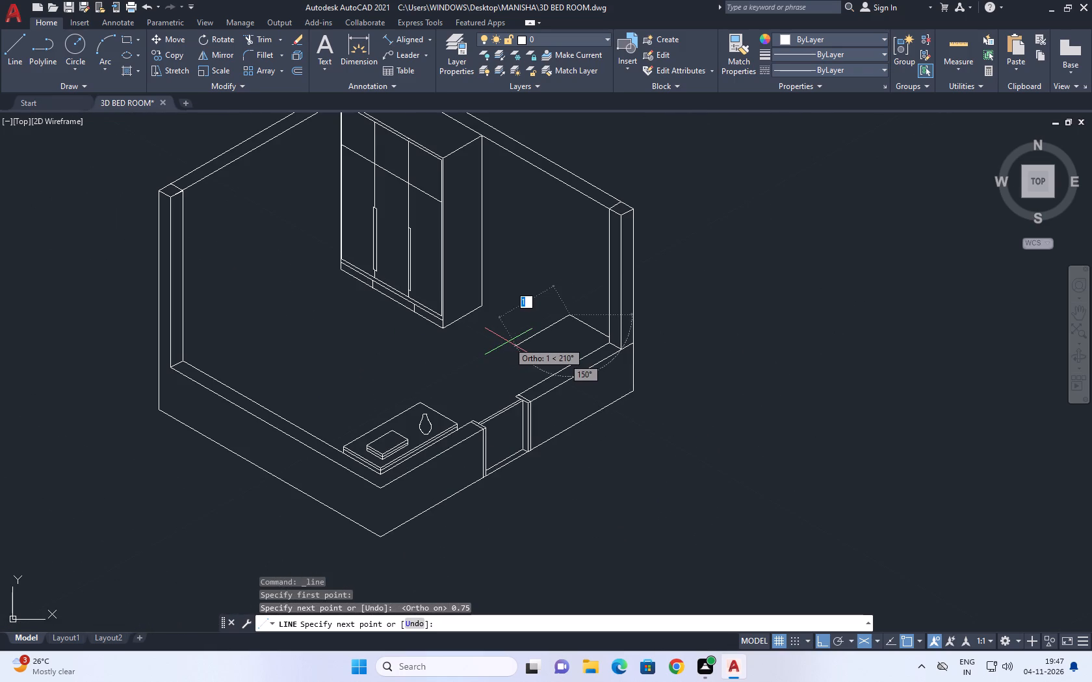
scroll(508, 342, "up", 1)
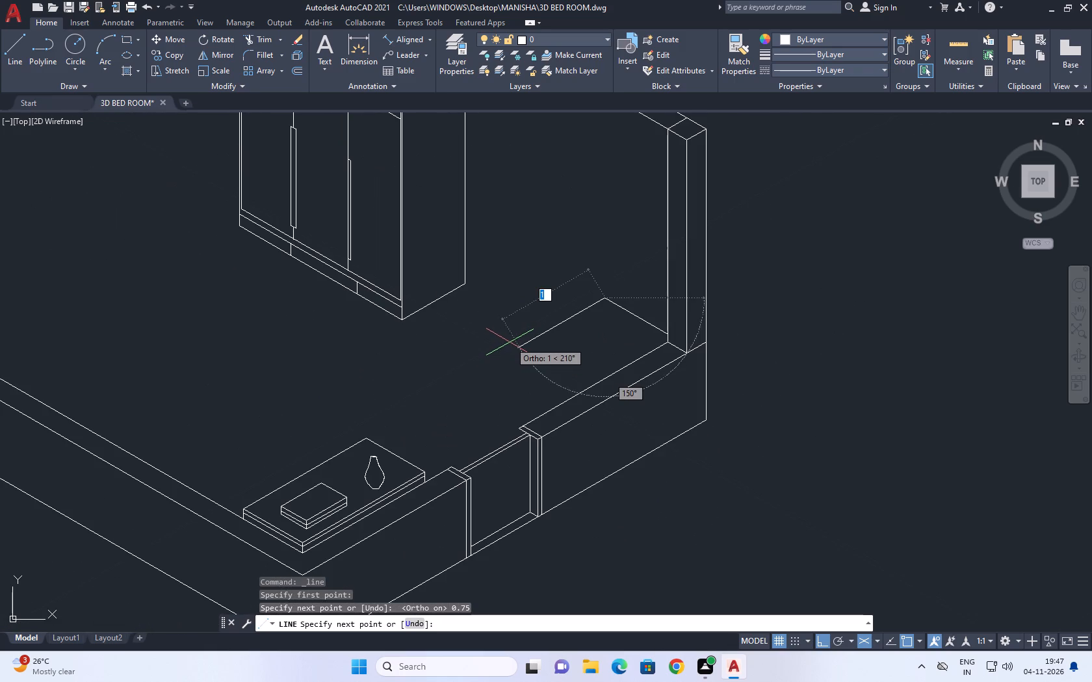
scroll(509, 344, "up", 3)
scroll(493, 366, "down", 2)
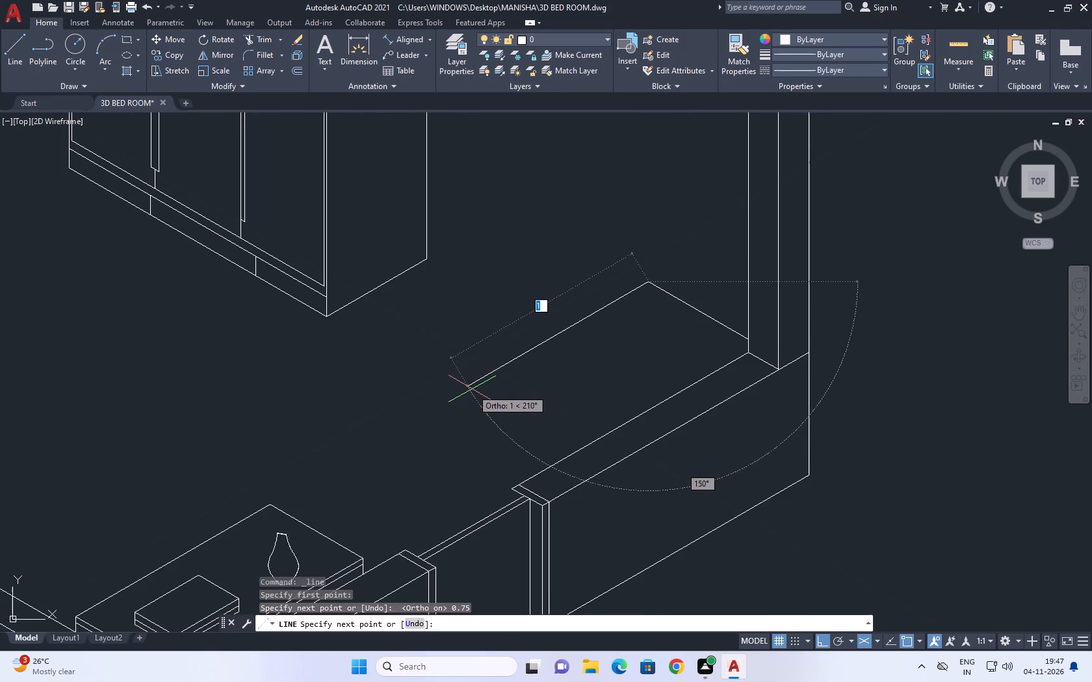
left_click(472, 389)
scroll(558, 457, "up", 2)
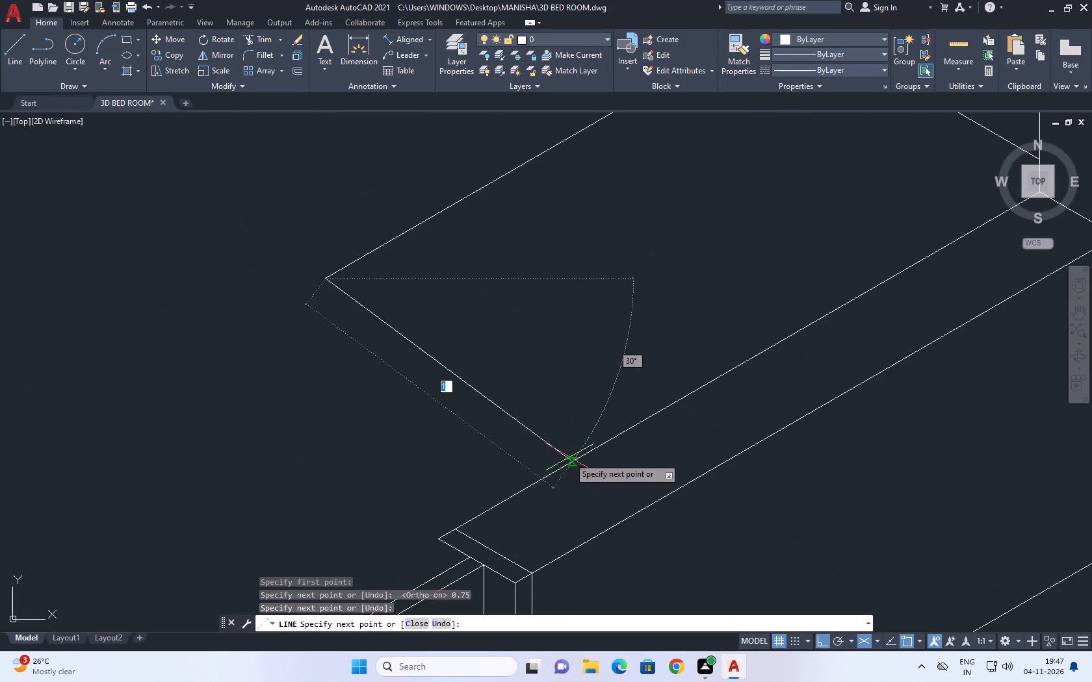
left_click(633, 469)
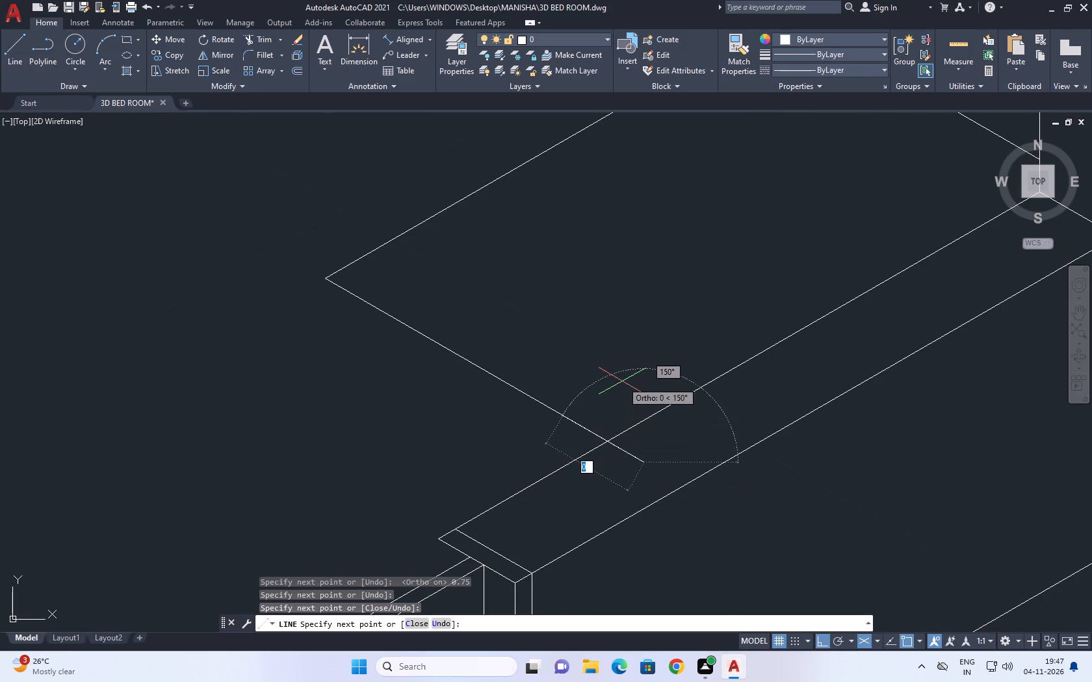
key("Escape")
Trim the return edge where it runs past the low wall's top inner edge.
key("t")
key("r")
key("space")
left_click_drag(635, 444, 630, 452)
left_click(614, 464)
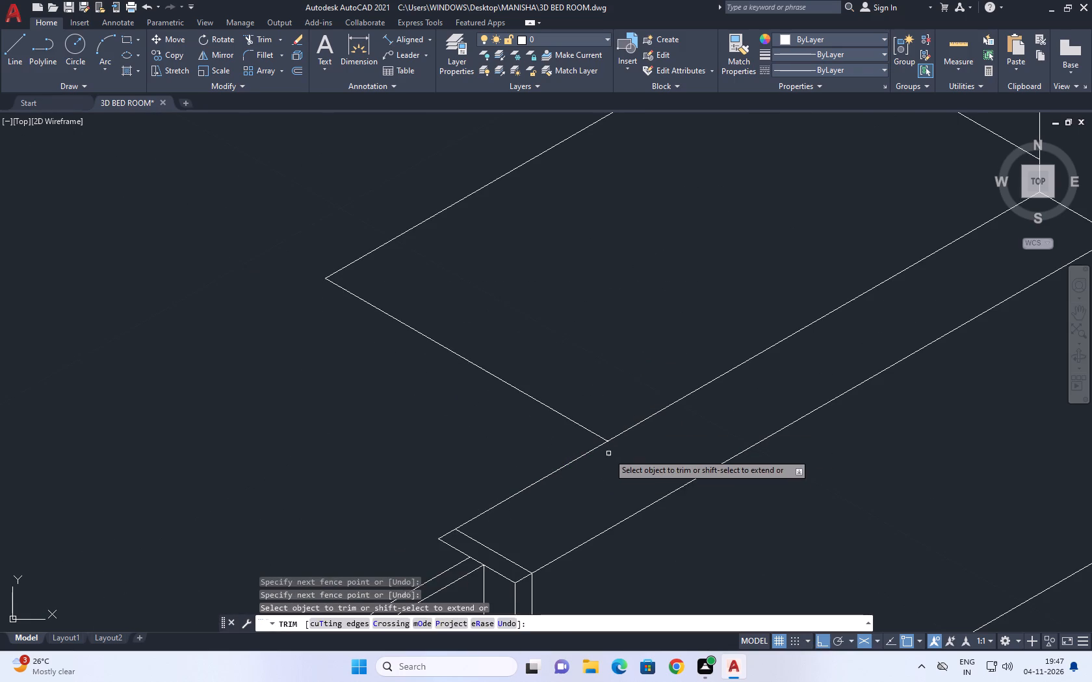
scroll(608, 453, "down", 3)
key("Escape")
Copy the three outline lines straight down on the right isoplane, from their end on the wall's vertical edge to that edge's base corner.
scroll(649, 381, "up", 2)
left_click(694, 301)
left_click(655, 328)
left_click_drag(557, 384, 547, 381)
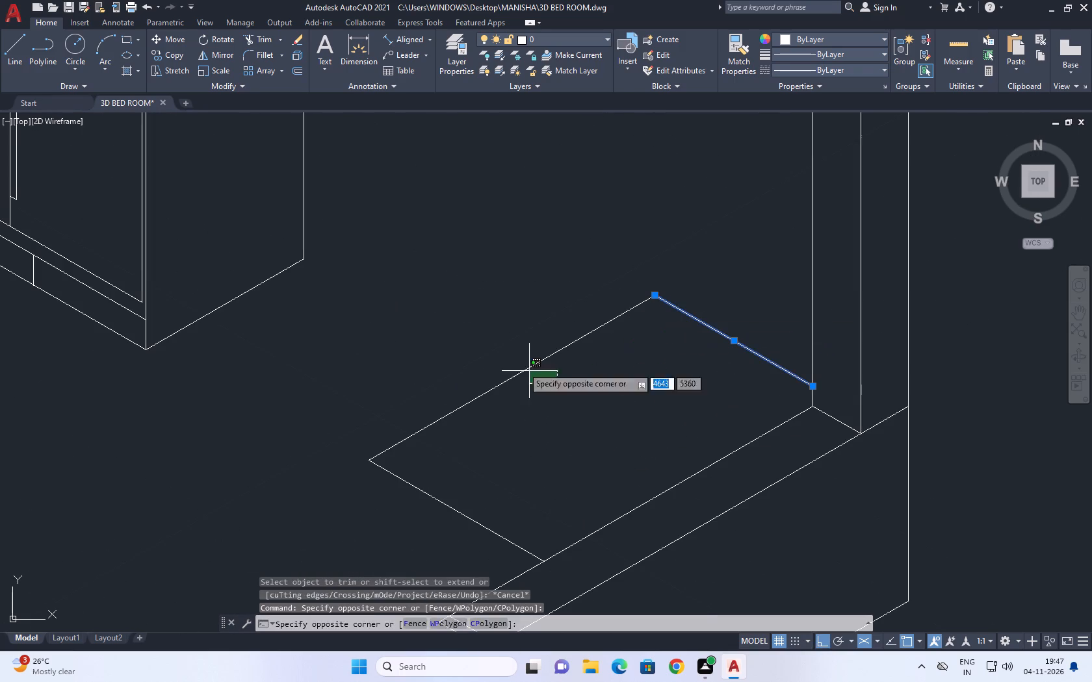
left_click(480, 334)
middle_click_drag(439, 466, 432, 370)
left_click(423, 403)
left_click(401, 396)
left_click(395, 436)
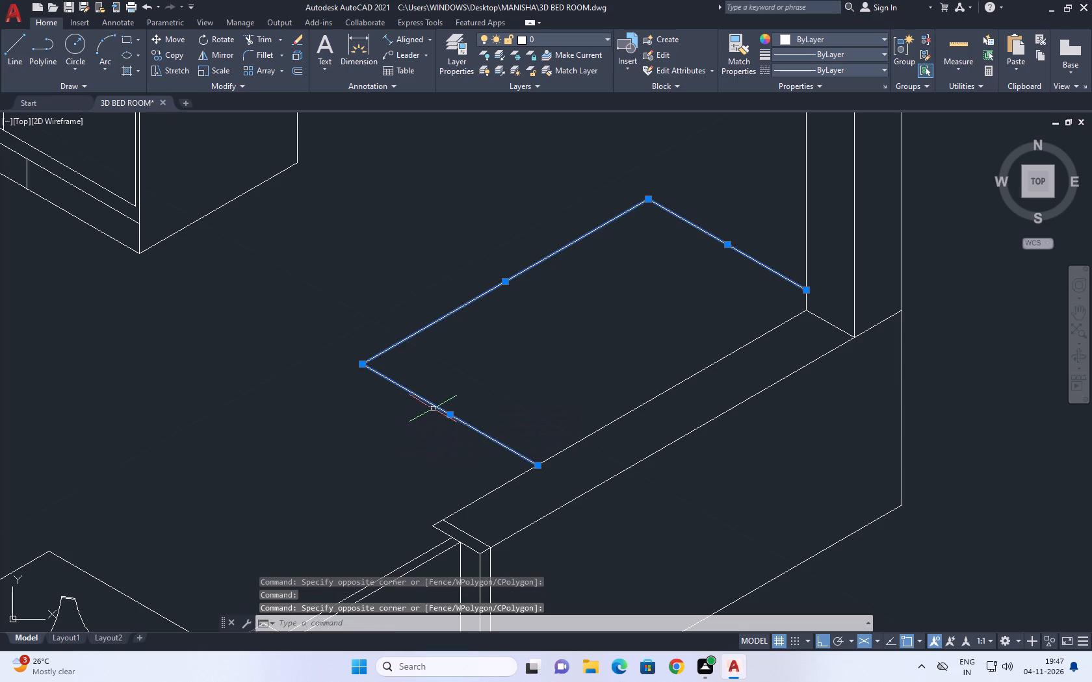
key("c")
key("o")
key("space")
scroll(826, 294, "up", 2)
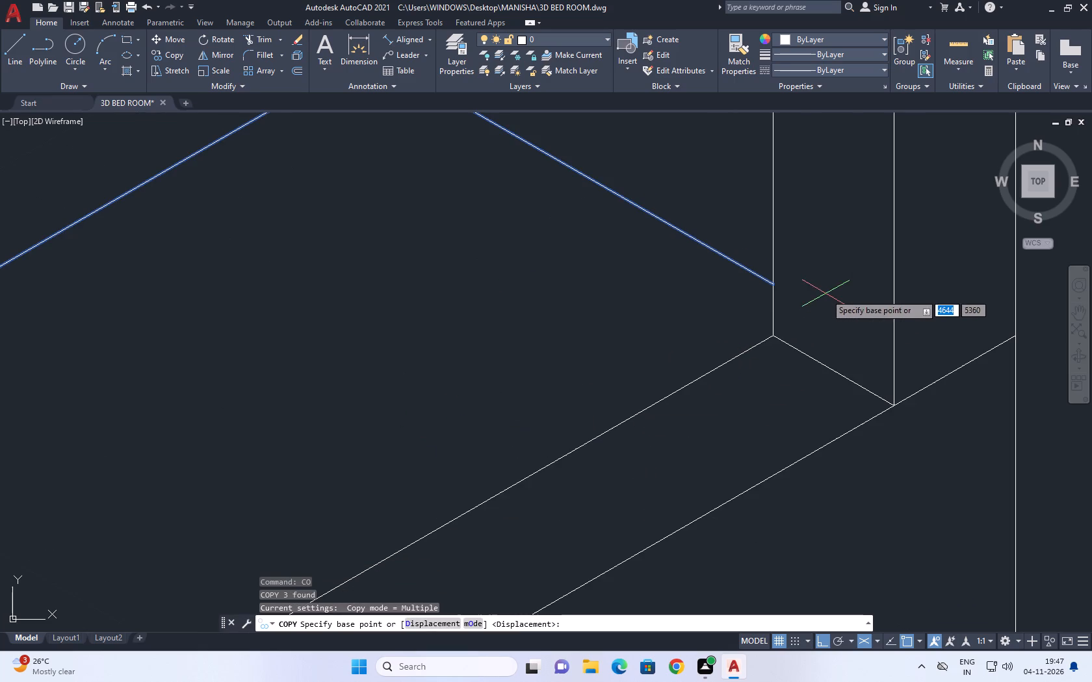
left_click(773, 287)
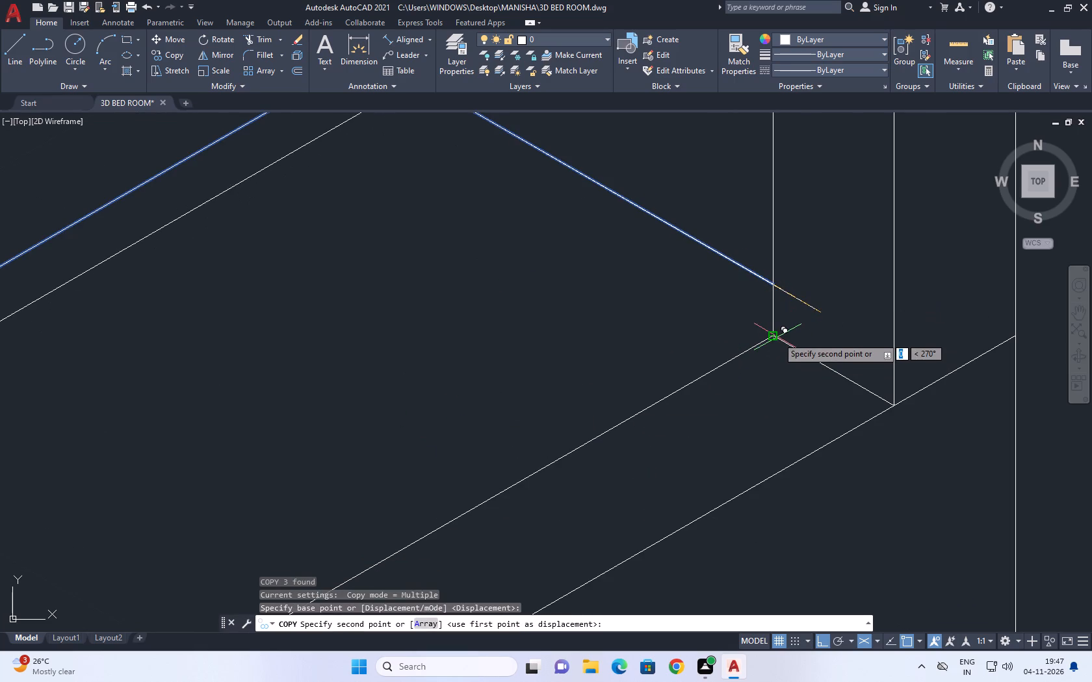
key("F5")
left_click(777, 337)
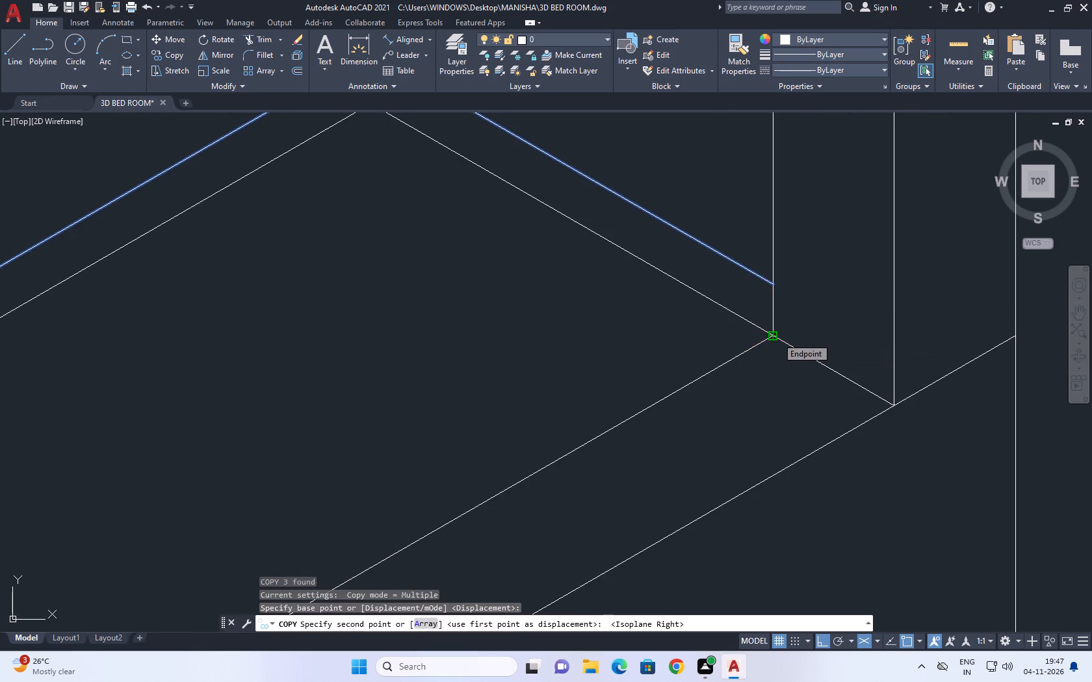
scroll(700, 297, "down", 5)
scroll(704, 302, "up", 4)
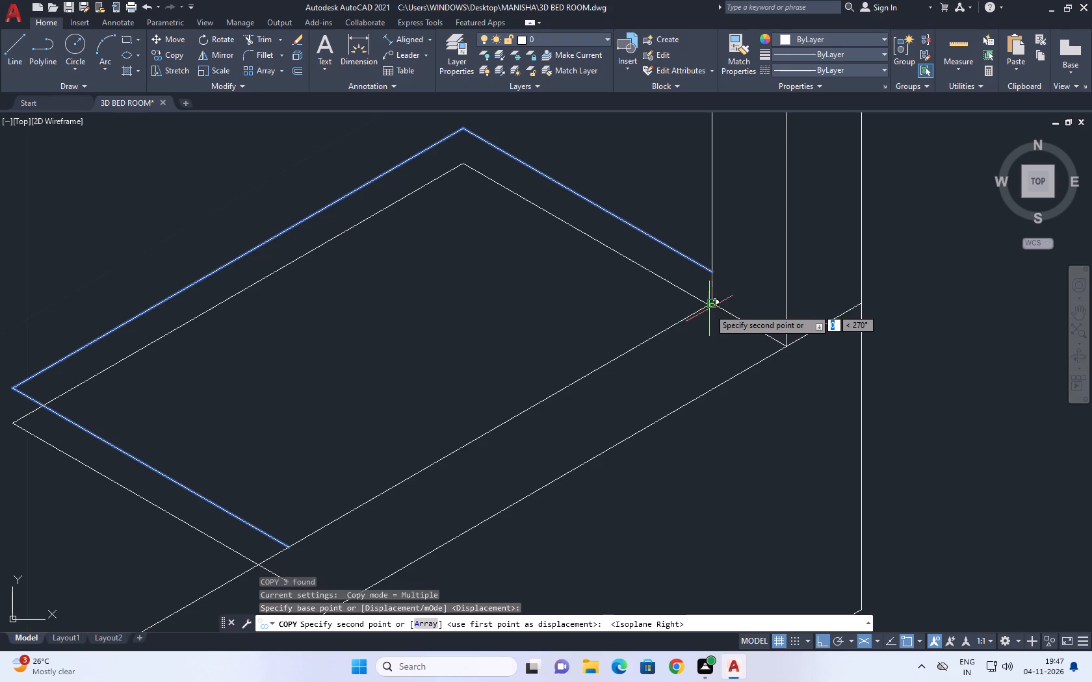
left_click(713, 304)
key("Escape")
Trim the copied lower return edge where it runs past the low wall's top inner edge.
scroll(710, 317, "down", 1)
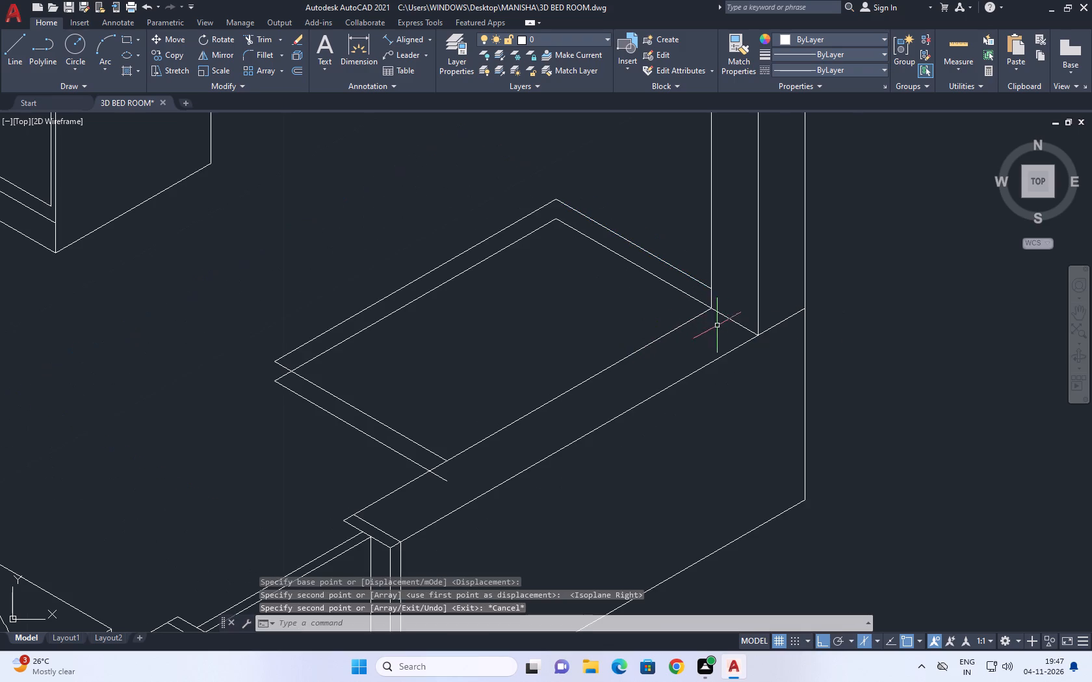
middle_click_drag(462, 331, 495, 323)
key("t")
key("r")
key("space")
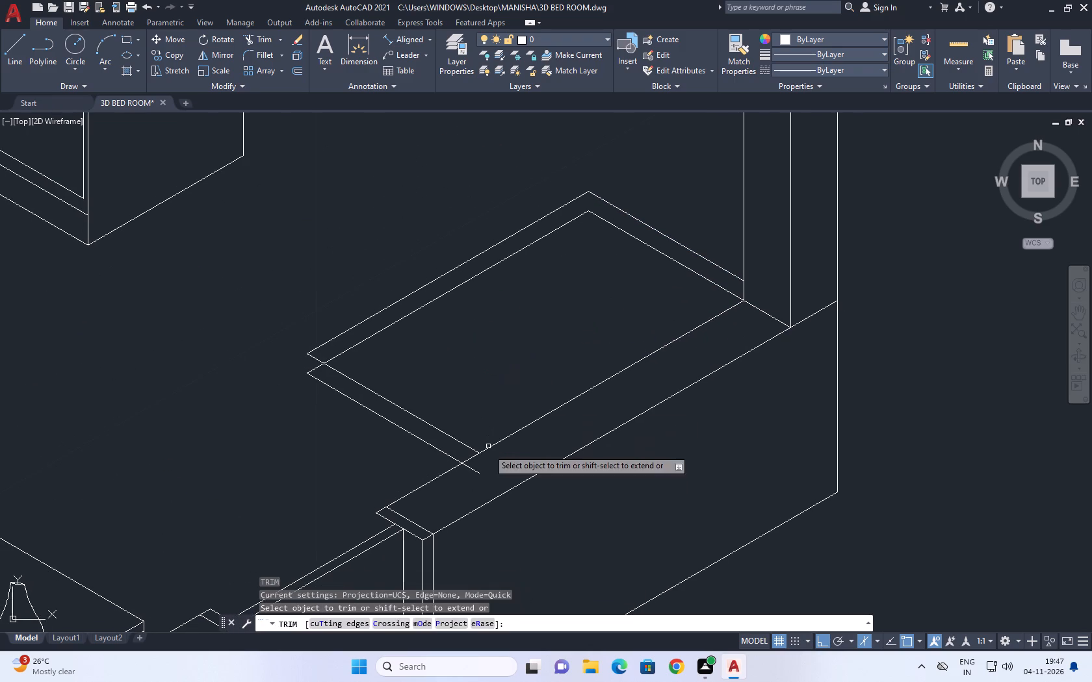
left_click(476, 473)
key("space")
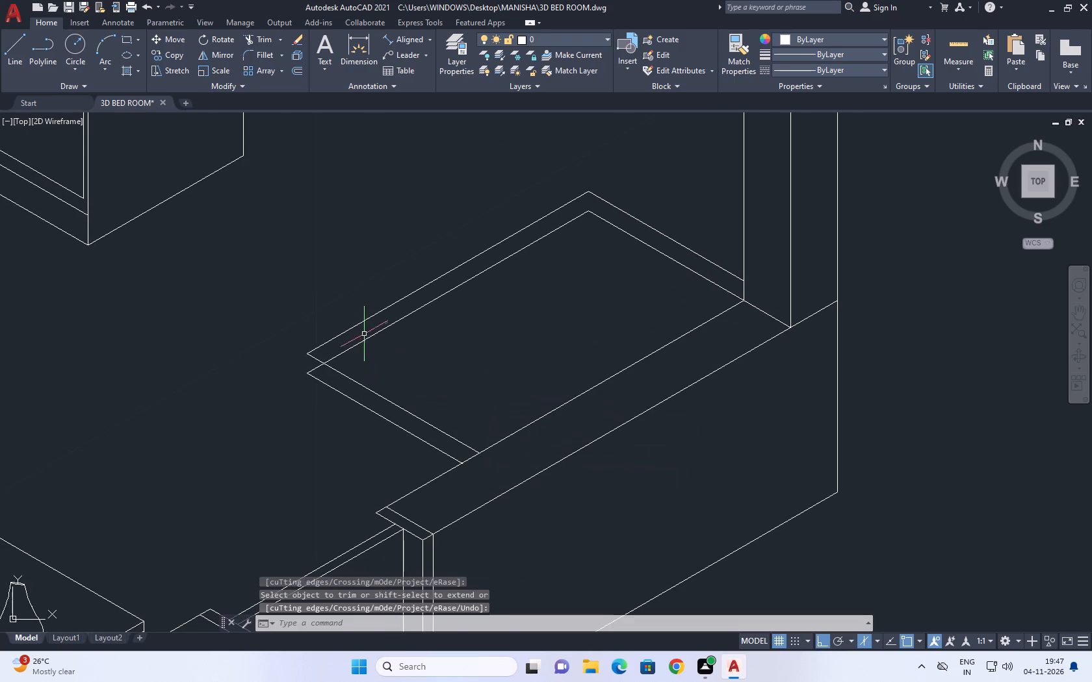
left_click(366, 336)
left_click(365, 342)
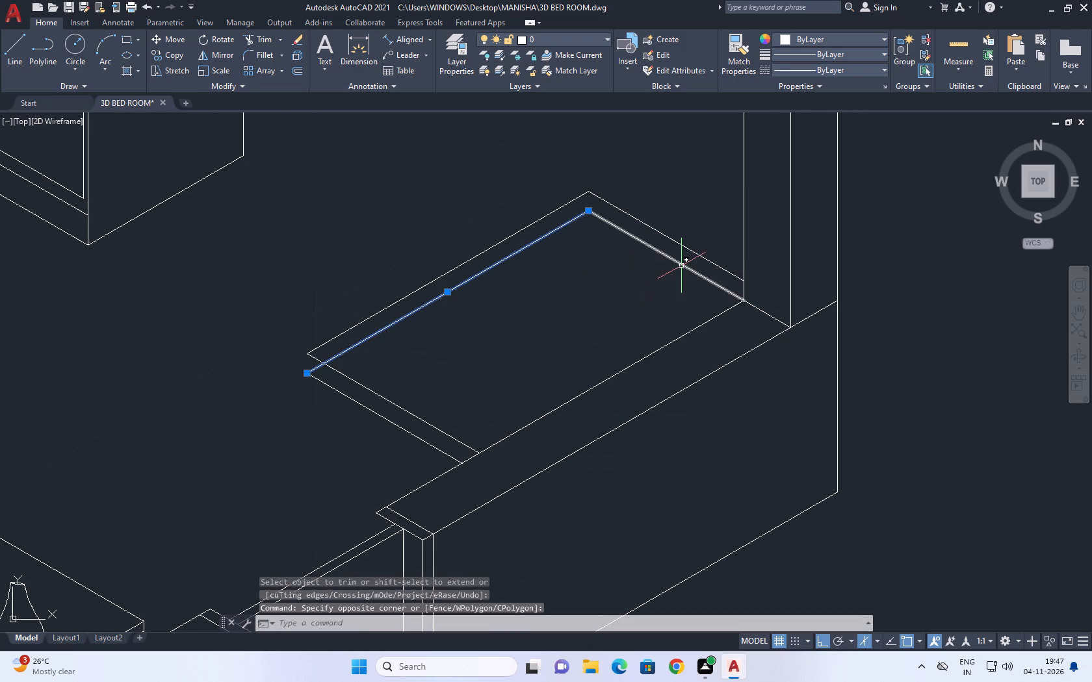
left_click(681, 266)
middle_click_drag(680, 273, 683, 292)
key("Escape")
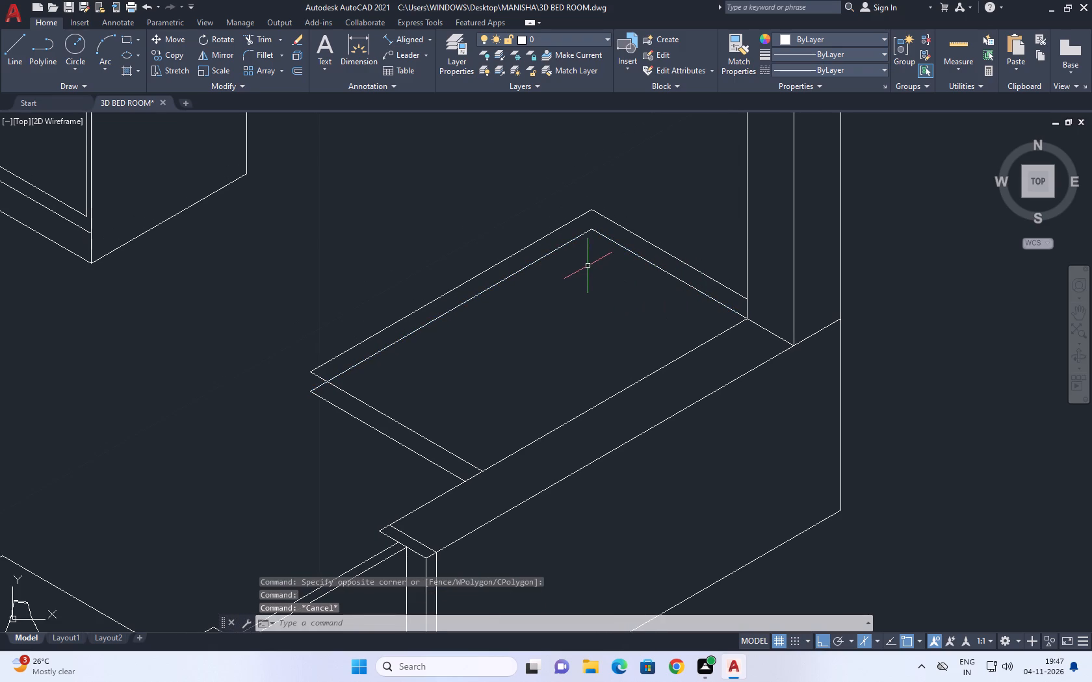
Draw a short vertical line joining the slab's upper and lower outlines at its free outer corner, opposite the wall.
type("L")
key("space")
middle_click_drag(571, 301, 574, 322)
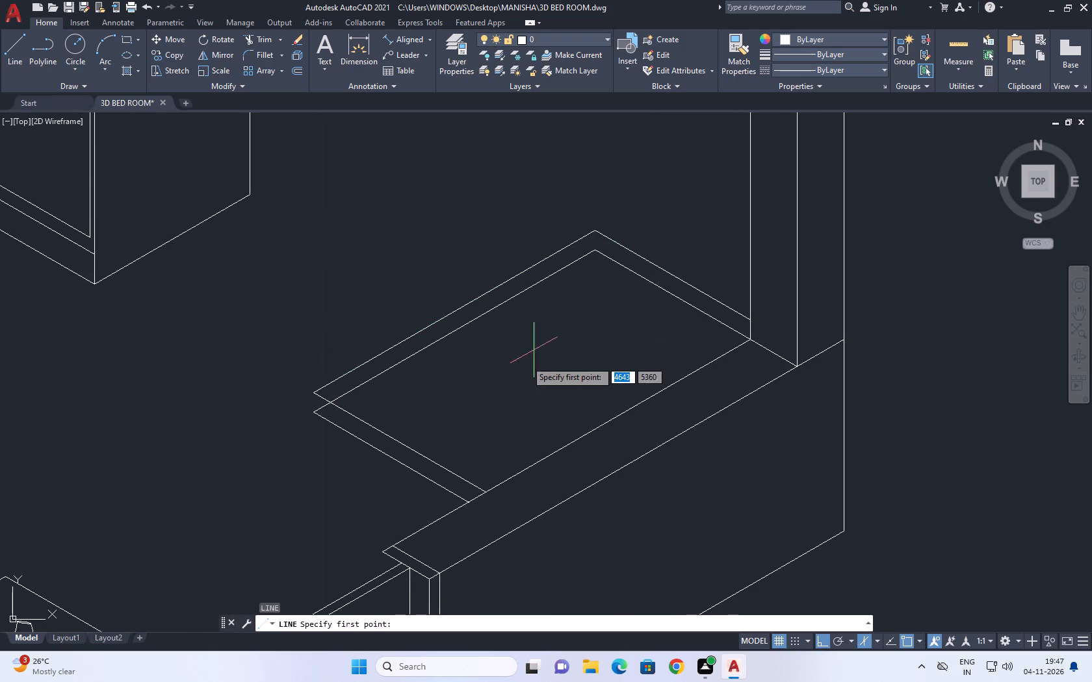
left_click(314, 392)
left_click(311, 410)
right_click(305, 301)
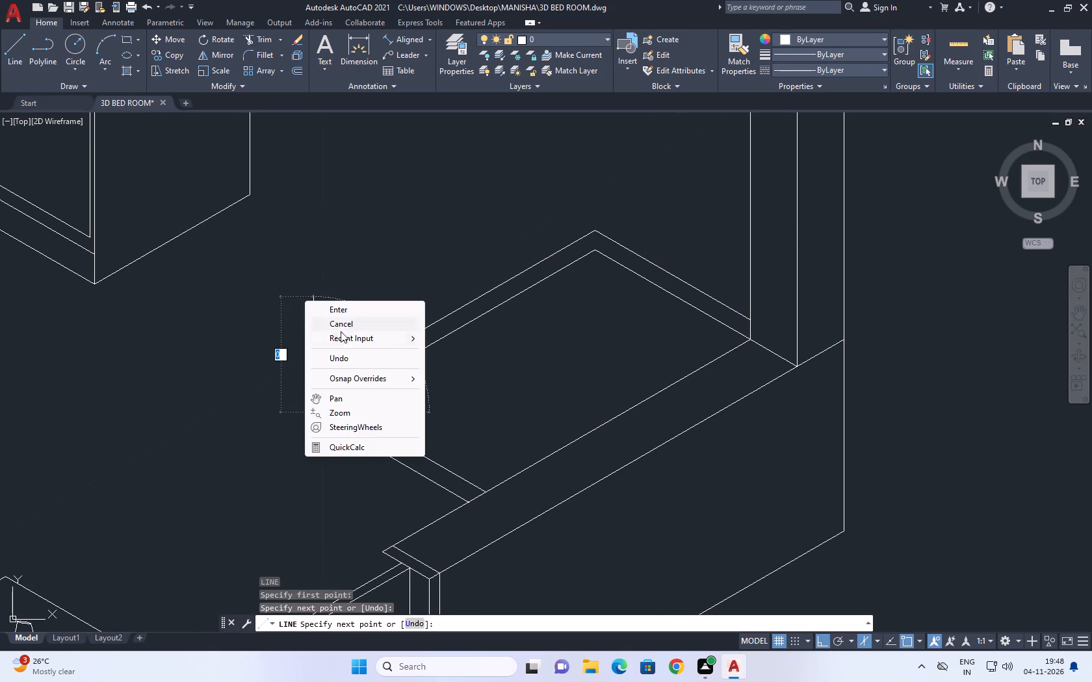
left_click(351, 329)
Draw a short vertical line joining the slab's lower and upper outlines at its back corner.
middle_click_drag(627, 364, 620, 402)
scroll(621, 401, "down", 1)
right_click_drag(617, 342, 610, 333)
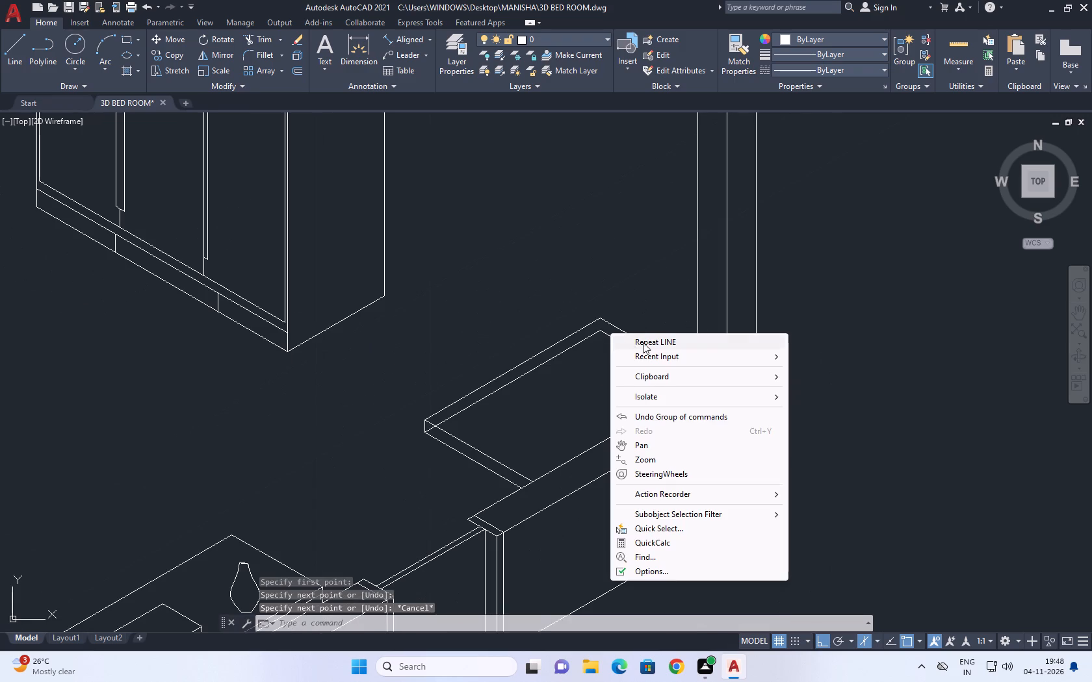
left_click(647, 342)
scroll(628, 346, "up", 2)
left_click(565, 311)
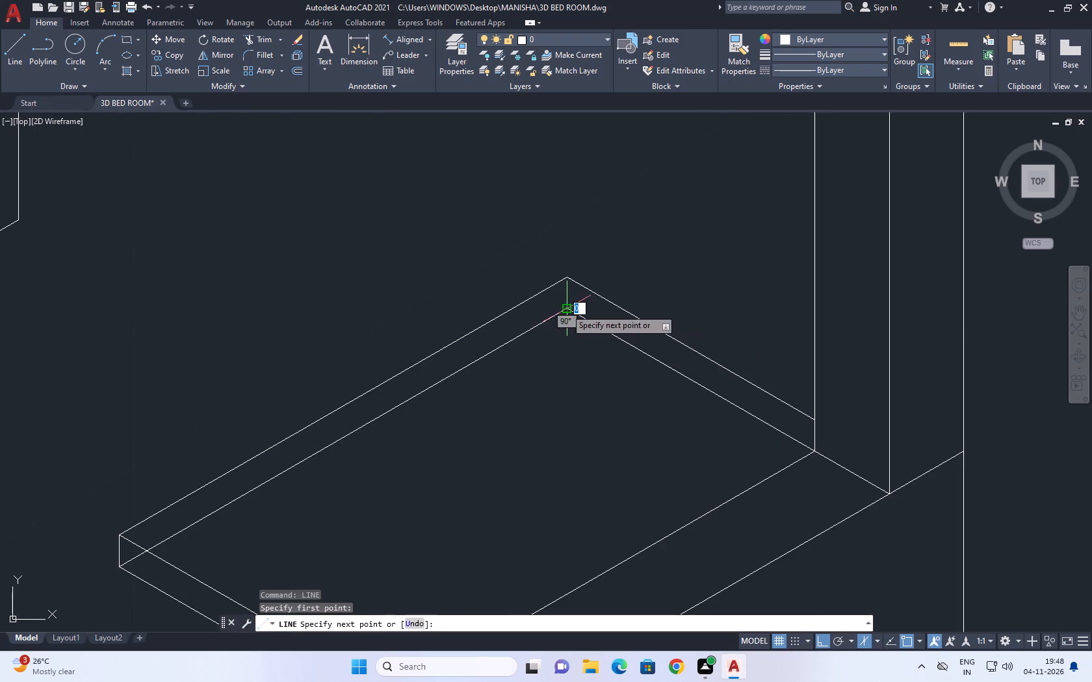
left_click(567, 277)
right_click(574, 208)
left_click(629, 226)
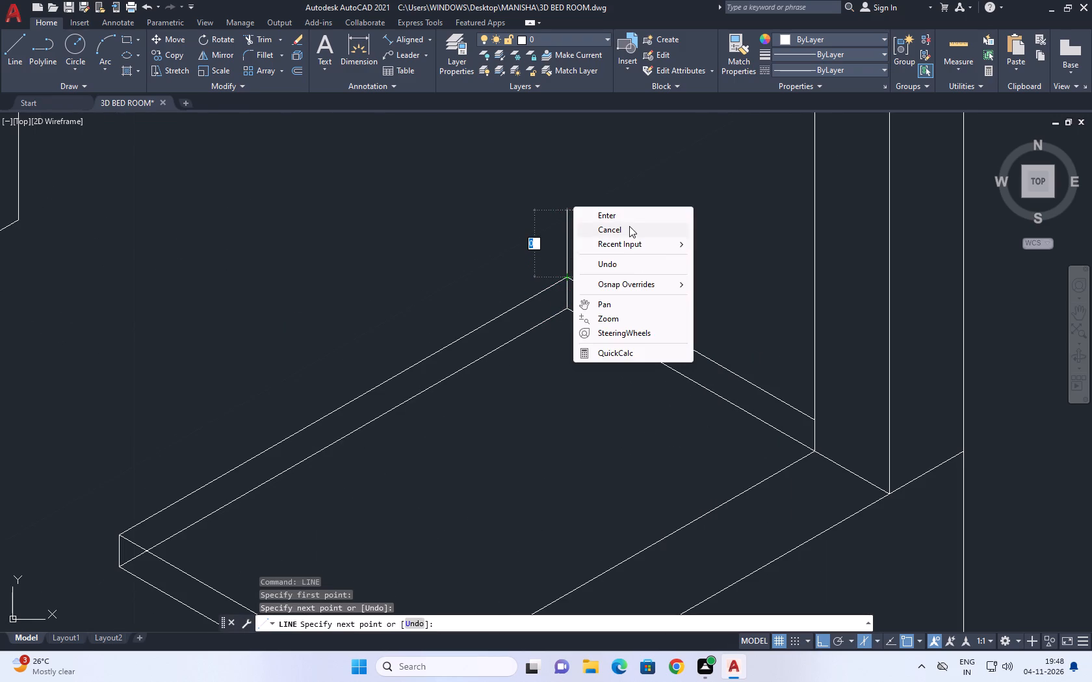
Draw the slab's top edge along the low wall, about 1 long at 210°, from the wall's vertical edge past both return edges.
middle_click_drag(638, 356, 639, 255)
scroll(673, 270, "down", 2)
scroll(539, 408, "up", 1)
middle_click_drag(545, 404, 556, 429)
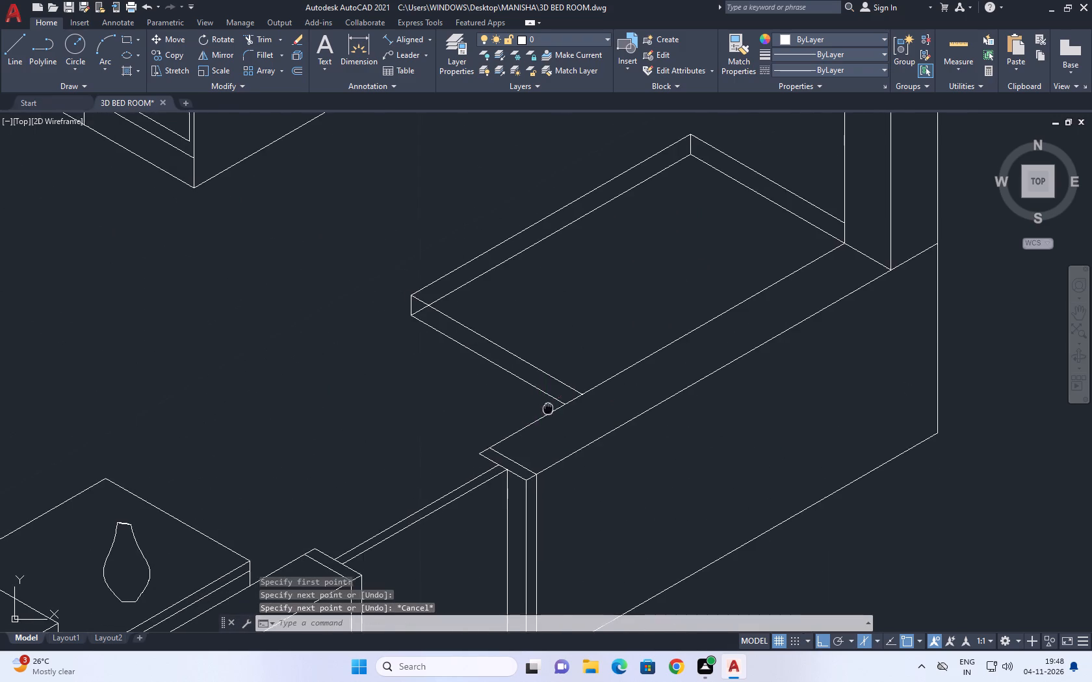
middle_click_drag(556, 429, 571, 456)
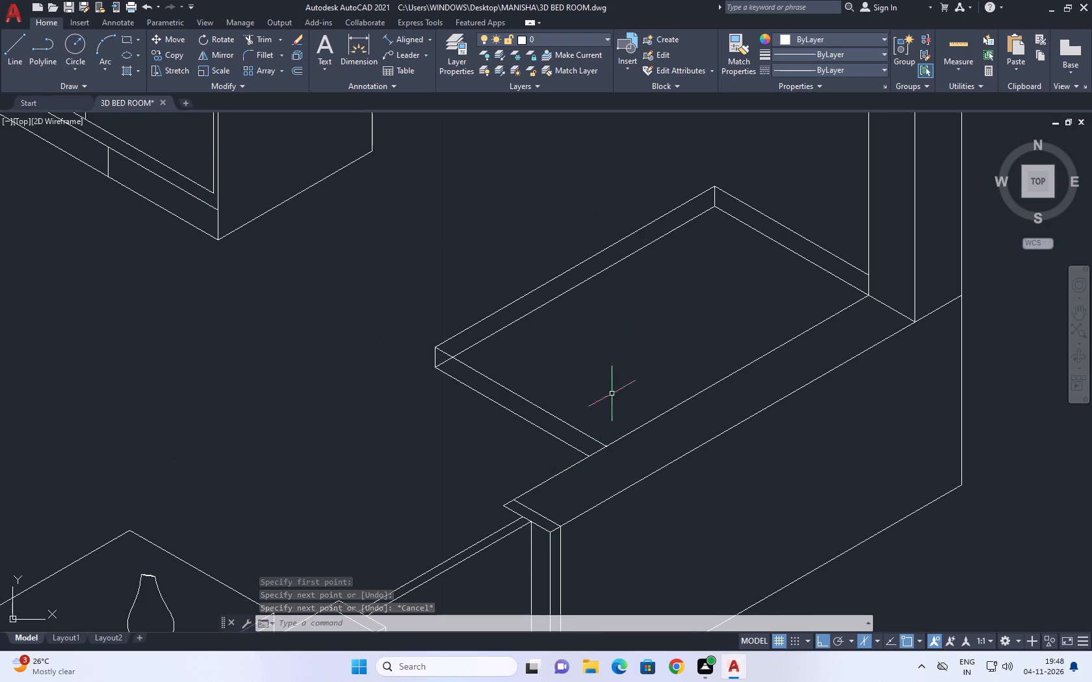
left_click(16, 53)
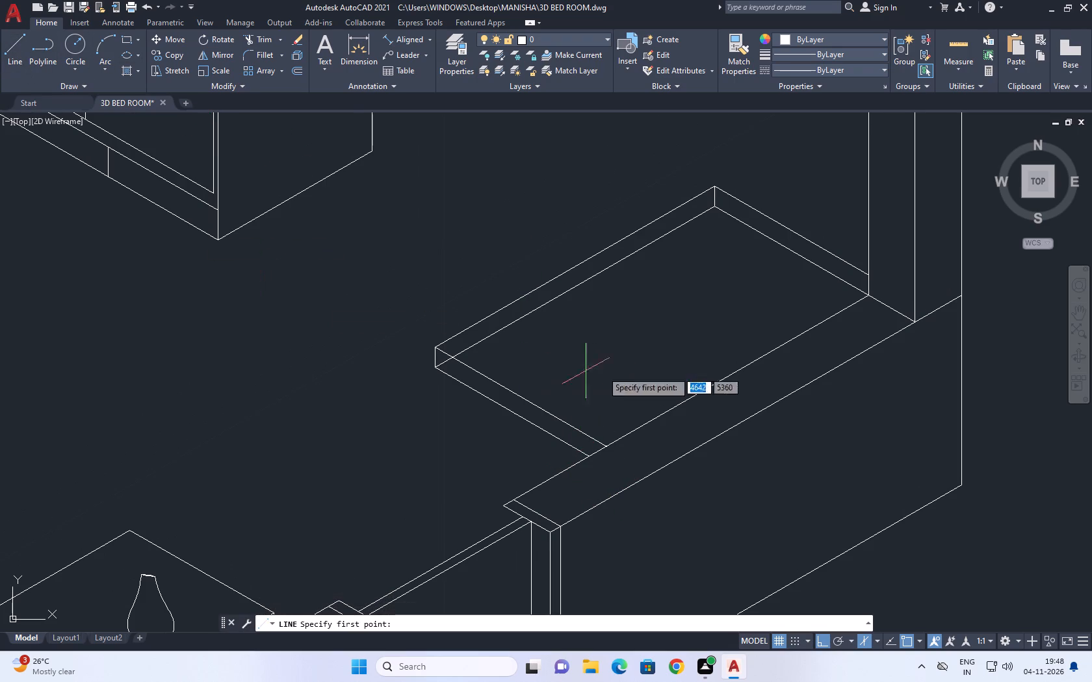
left_click(866, 277)
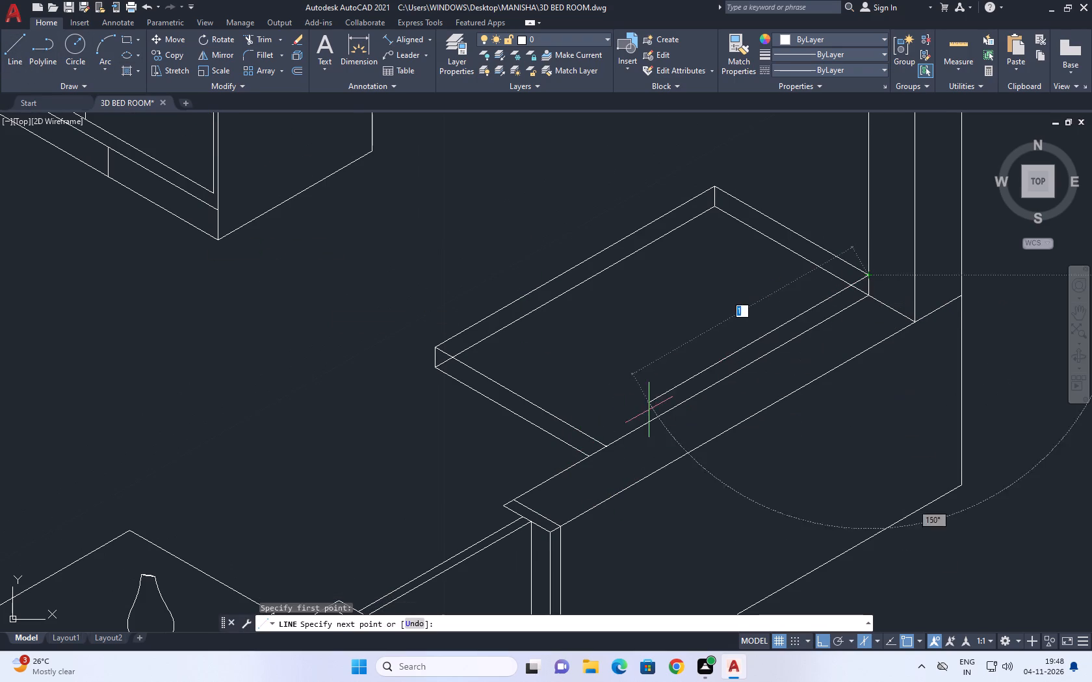
scroll(561, 446, "up", 2)
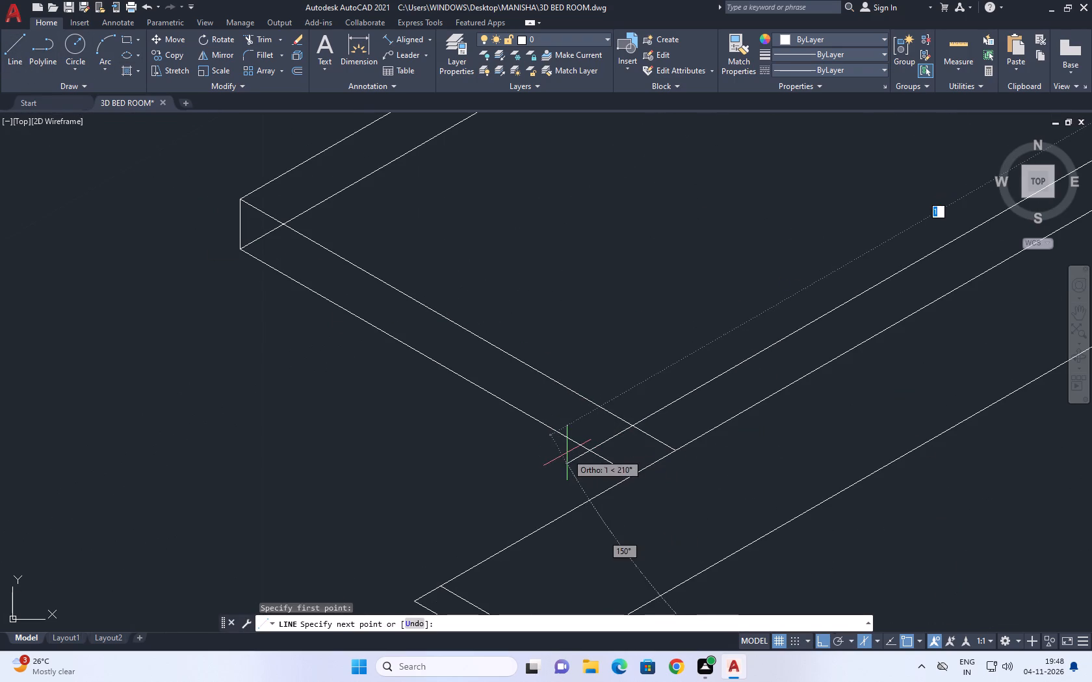
left_click(563, 454)
right_click(612, 333)
left_click(659, 346)
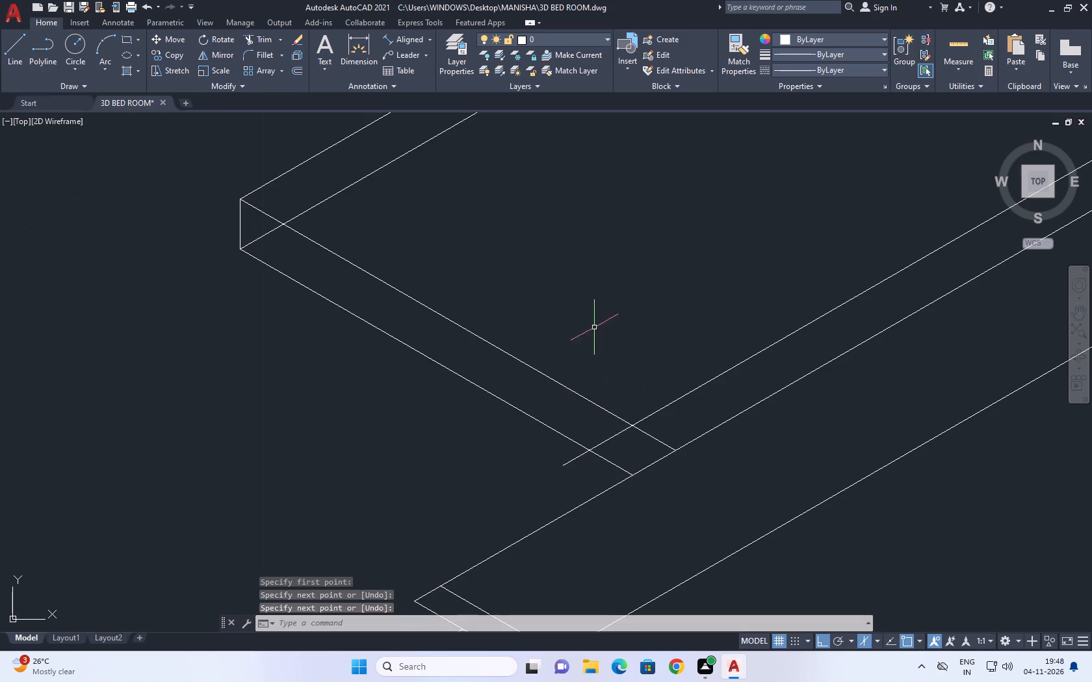
Draw a vertical line from the lower return edge's end on the low wall up to the slab's top corner.
right_click(594, 327)
left_click(653, 331)
left_click(634, 474)
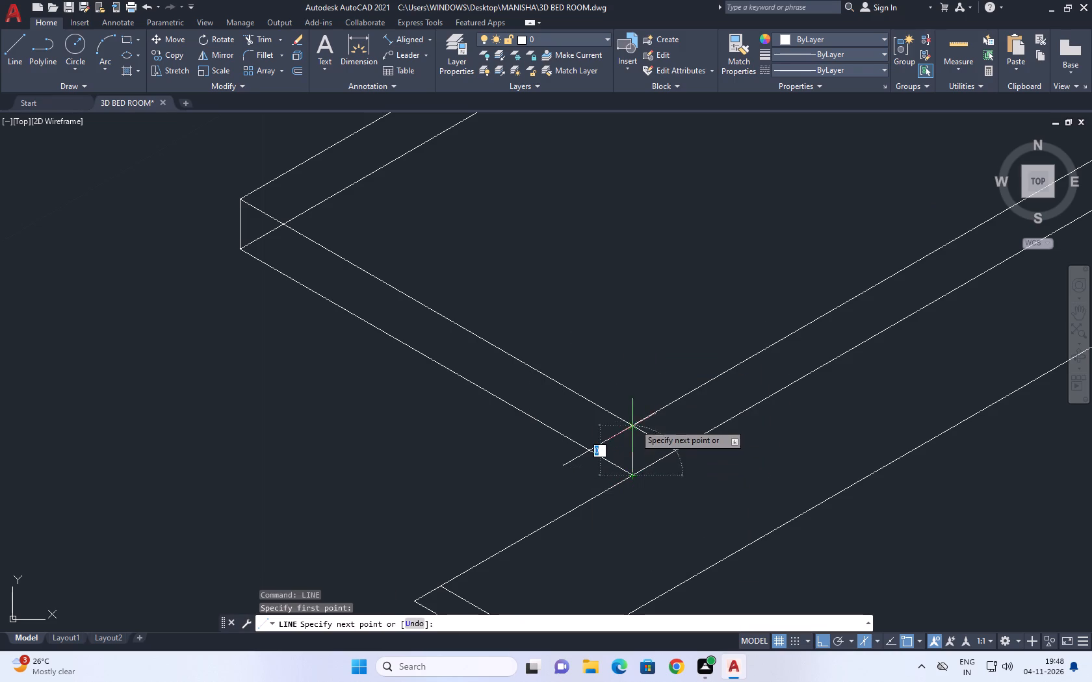
left_click(634, 421)
right_click(627, 357)
left_click(663, 375)
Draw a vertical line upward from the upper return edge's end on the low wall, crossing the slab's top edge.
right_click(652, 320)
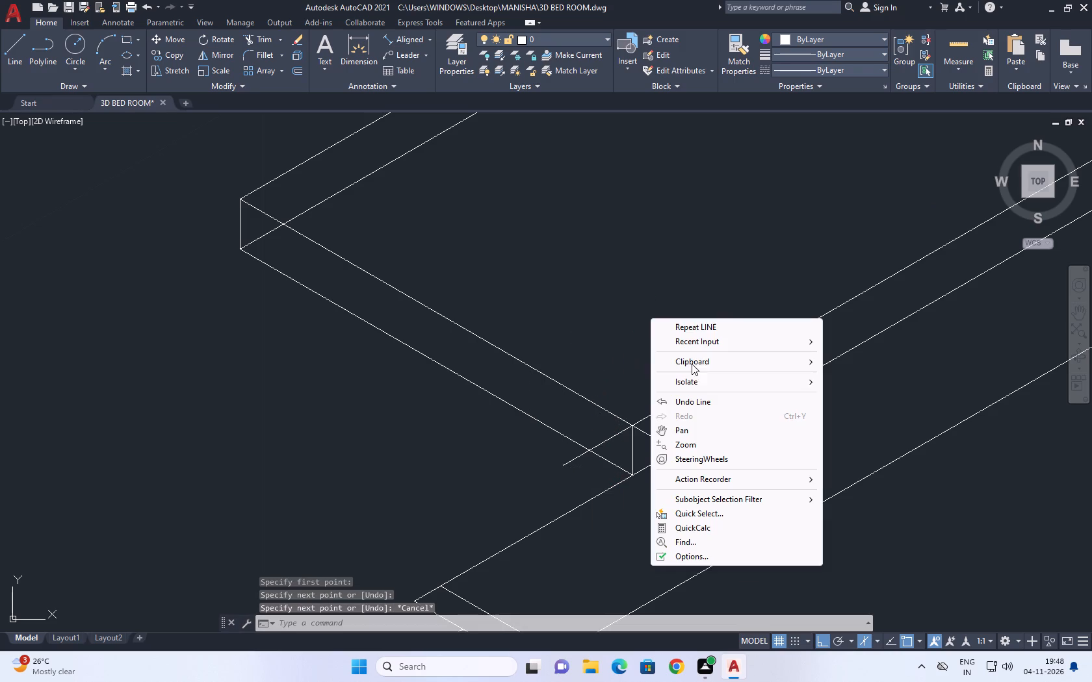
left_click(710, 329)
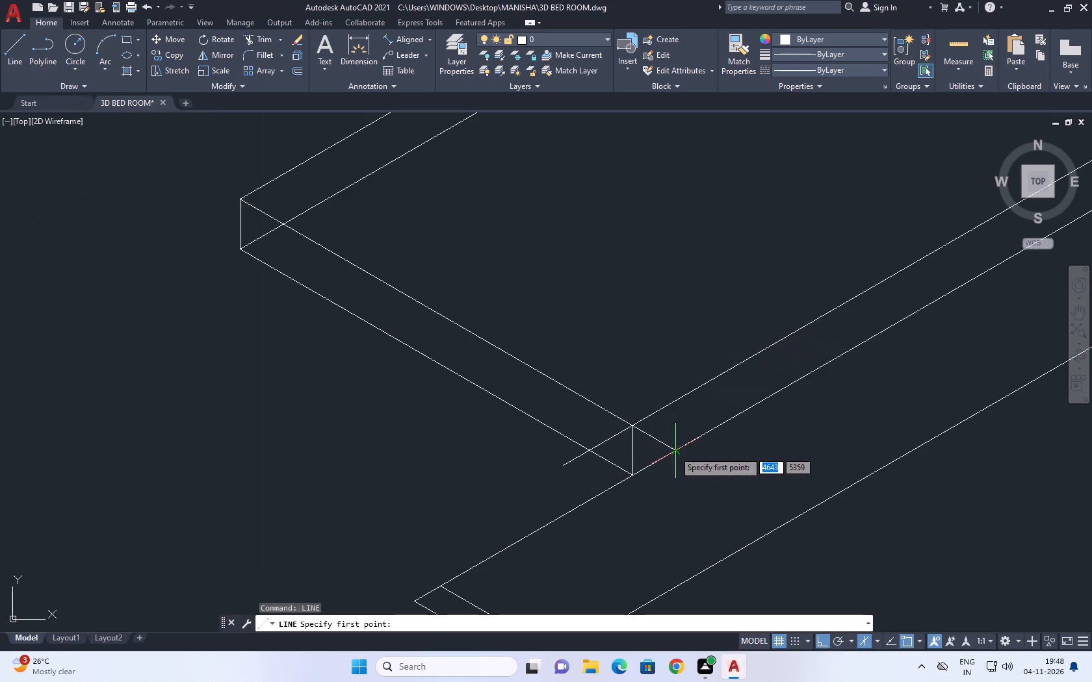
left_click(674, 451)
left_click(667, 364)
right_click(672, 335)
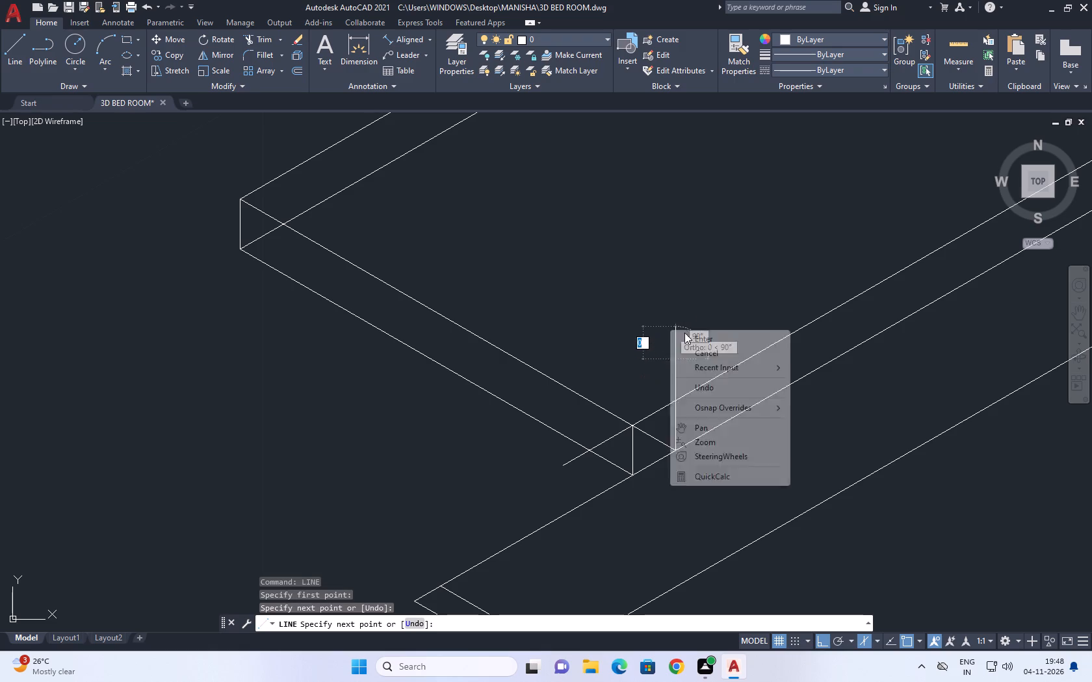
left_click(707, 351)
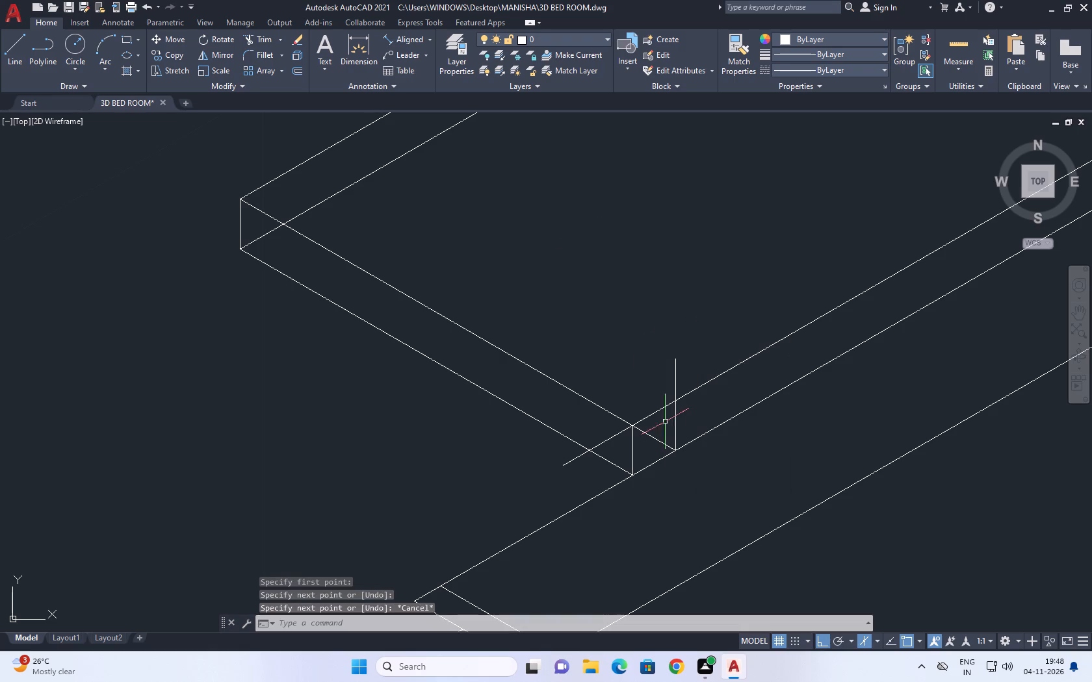
Trim the overruns of the top edge and upper return edge at the slab's front corner, and remove the extra vertical line there.
left_click(253, 38)
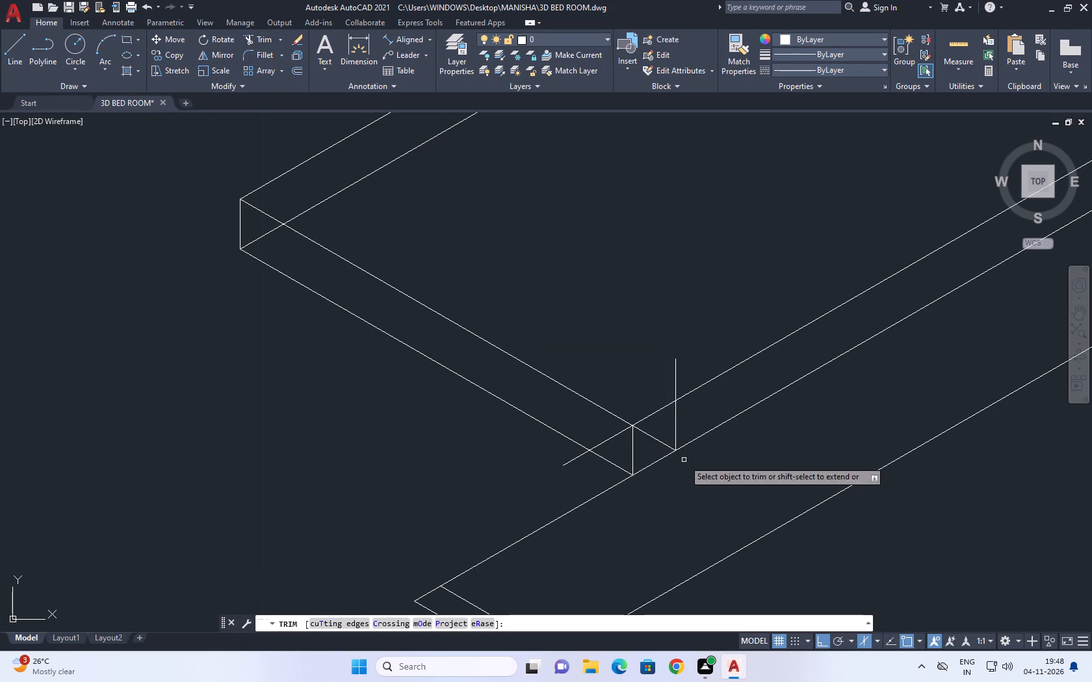
left_click(685, 372)
left_click(645, 387)
left_click(604, 436)
left_click(610, 443)
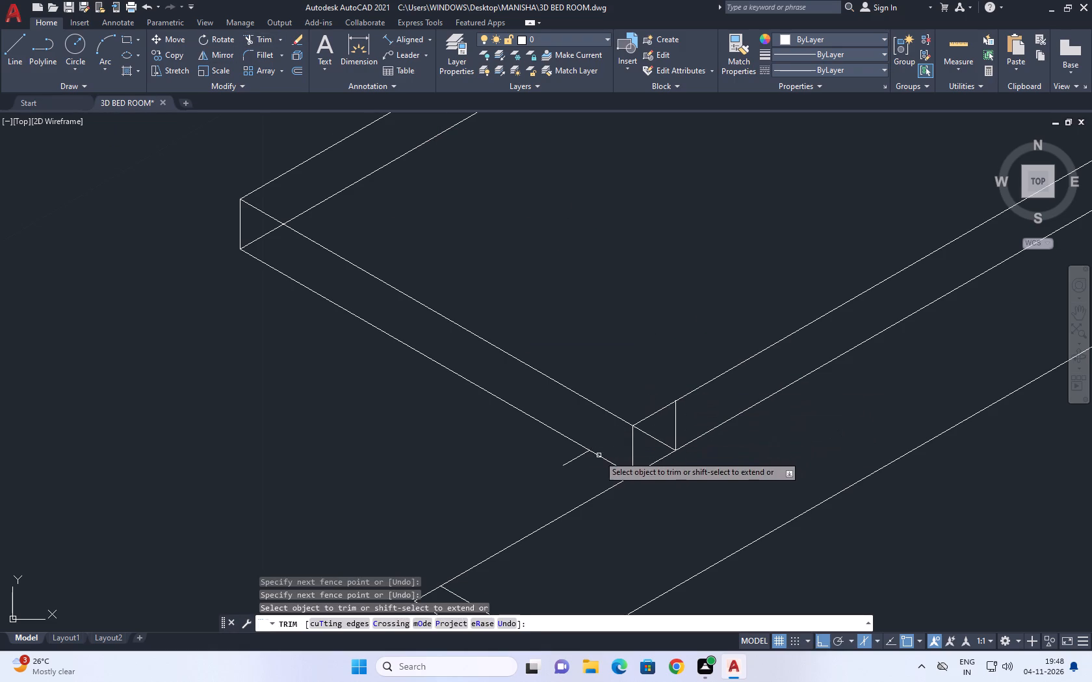
left_click(578, 459)
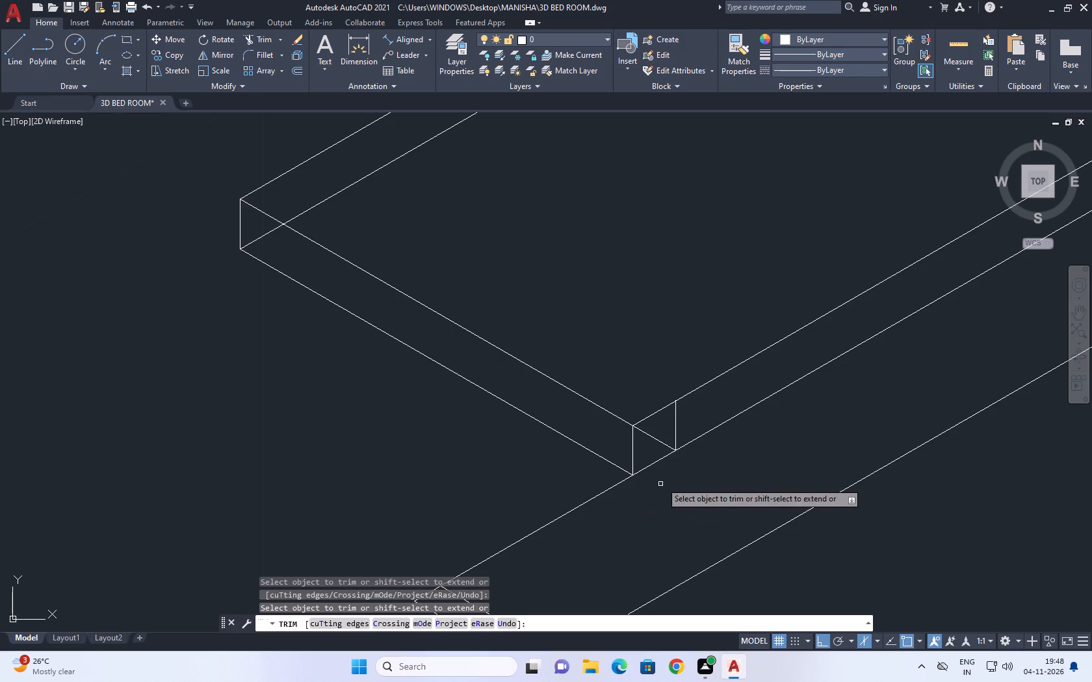
left_click(659, 440)
middle_click_drag(681, 397, 543, 451)
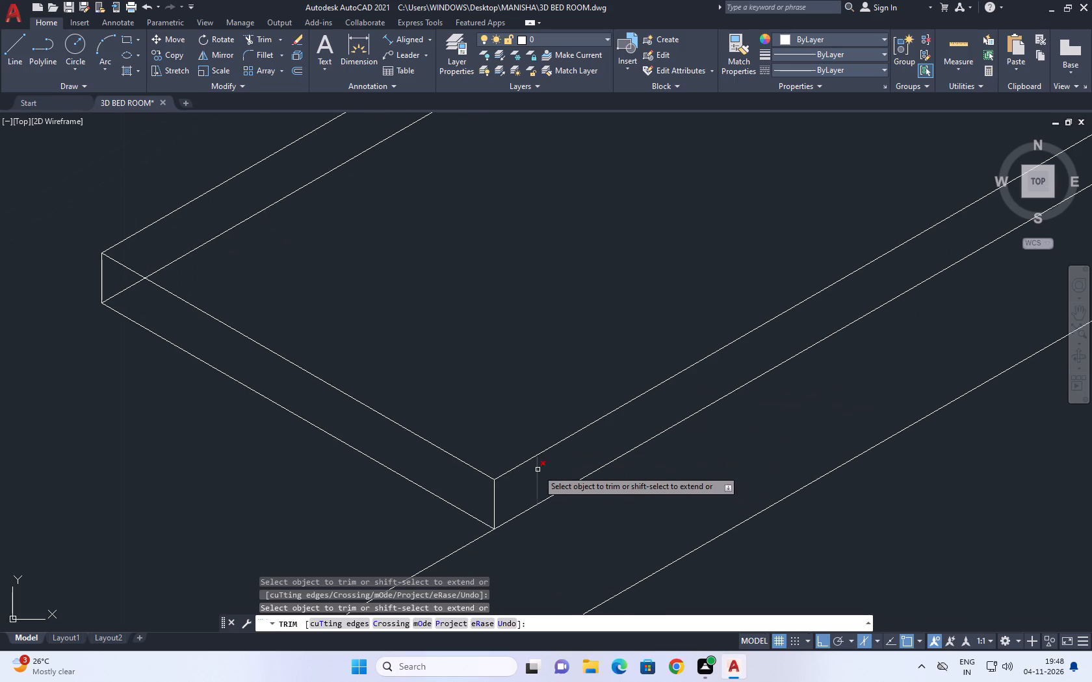
left_click(538, 470)
Trim away the slab's hidden lower back edges, the back corner's vertical line and the leftover stubs at both ends.
scroll(563, 475, "down", 3)
middle_click_drag(682, 440, 608, 465)
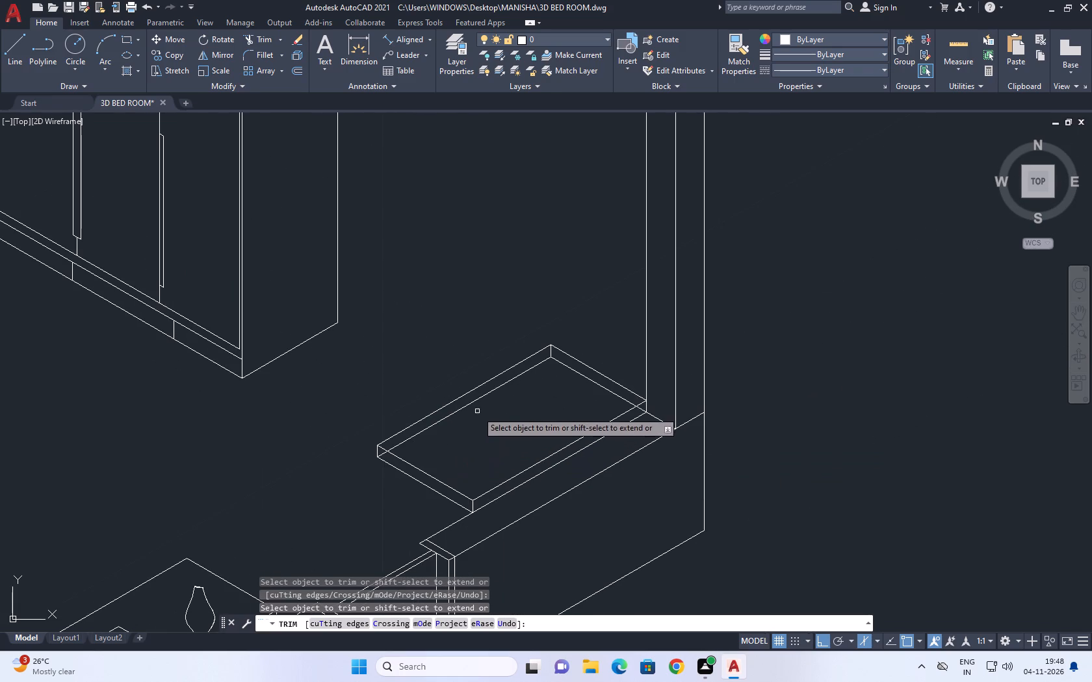
left_click(473, 401)
scroll(551, 394, "up", 2)
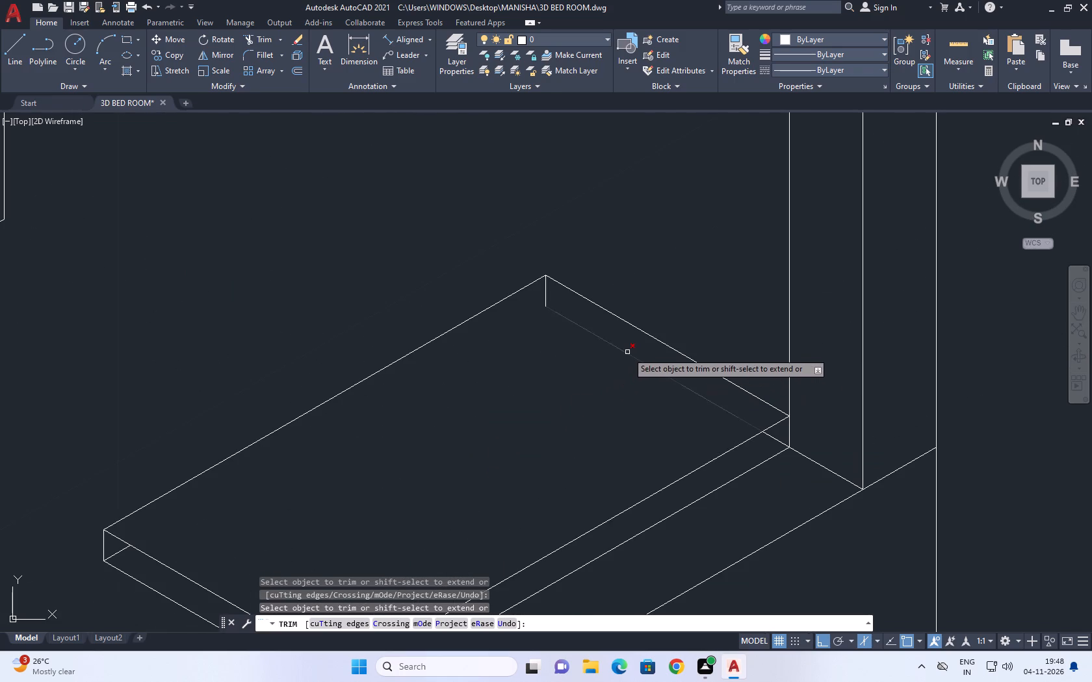
left_click(627, 352)
left_click(546, 297)
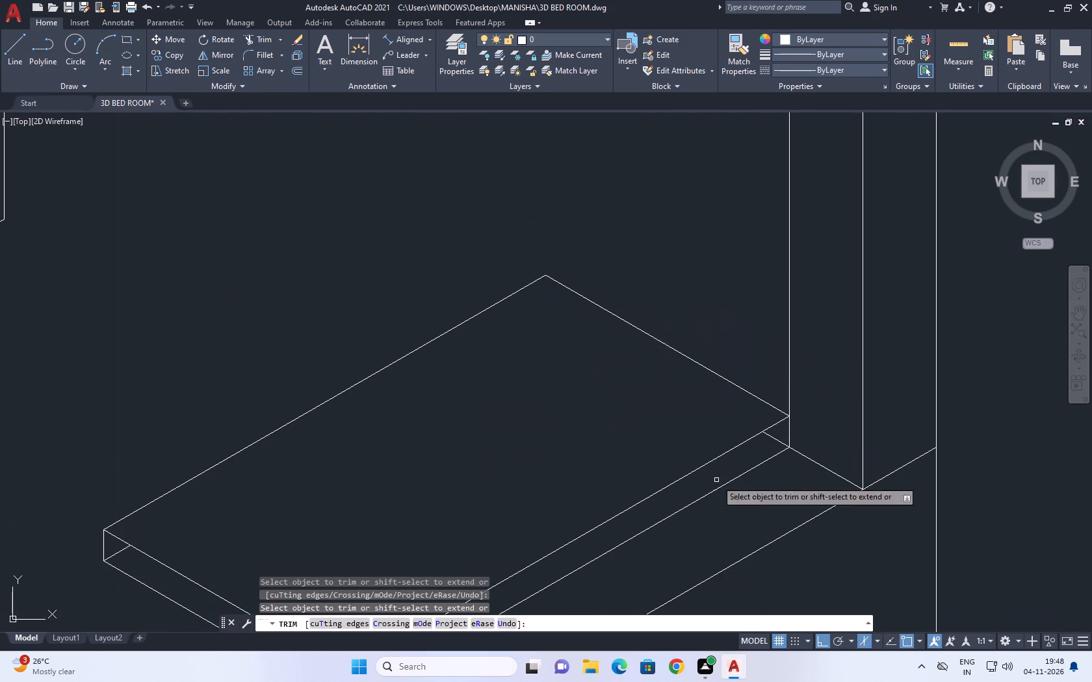
left_click(772, 437)
scroll(762, 415, "down", 4)
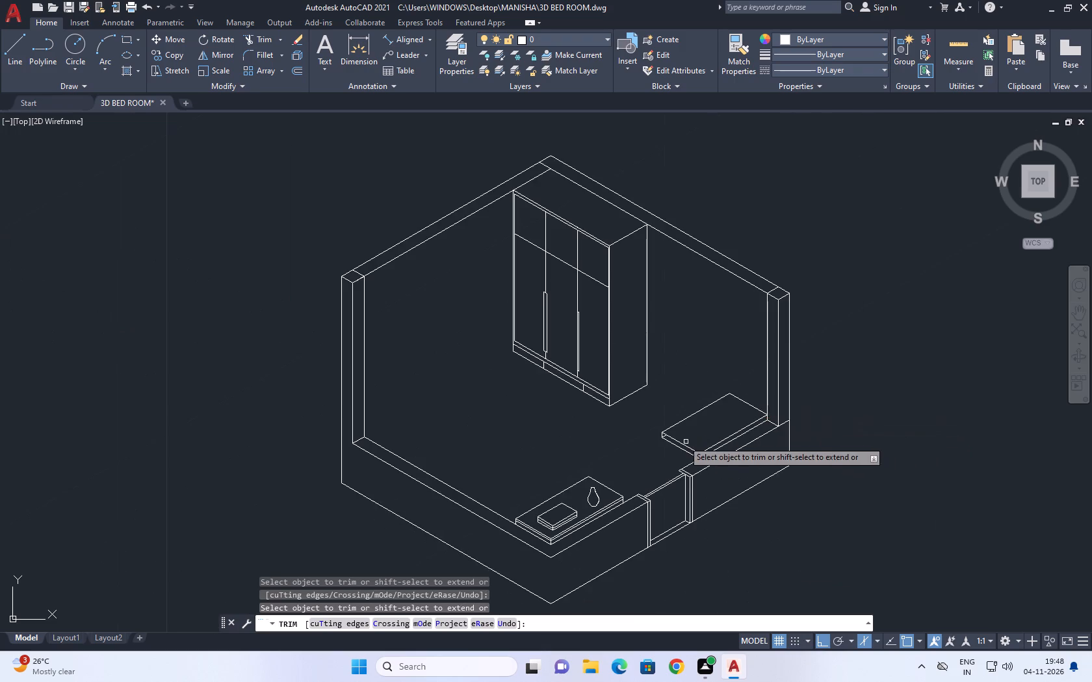
scroll(664, 435, "up", 4)
left_click(663, 443)
right_click(743, 408)
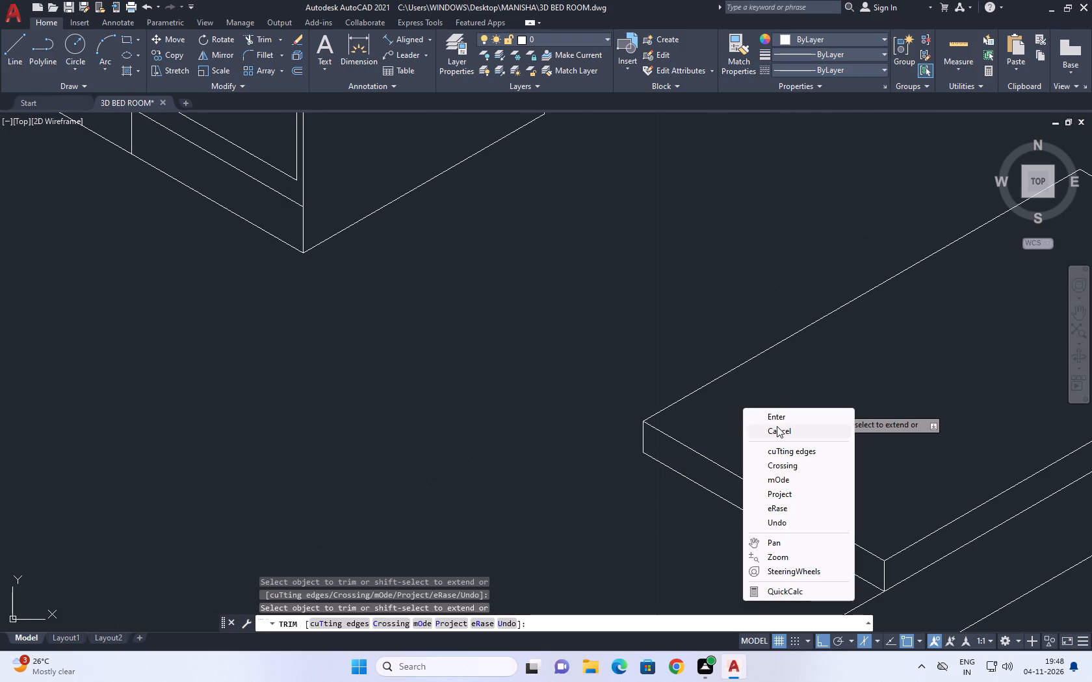
left_click(778, 428)
Copy the slab's bottom return edge straight down at 270°, using its end on the low wall as base point.
scroll(697, 415, "down", 2)
middle_click_drag(759, 412, 710, 368)
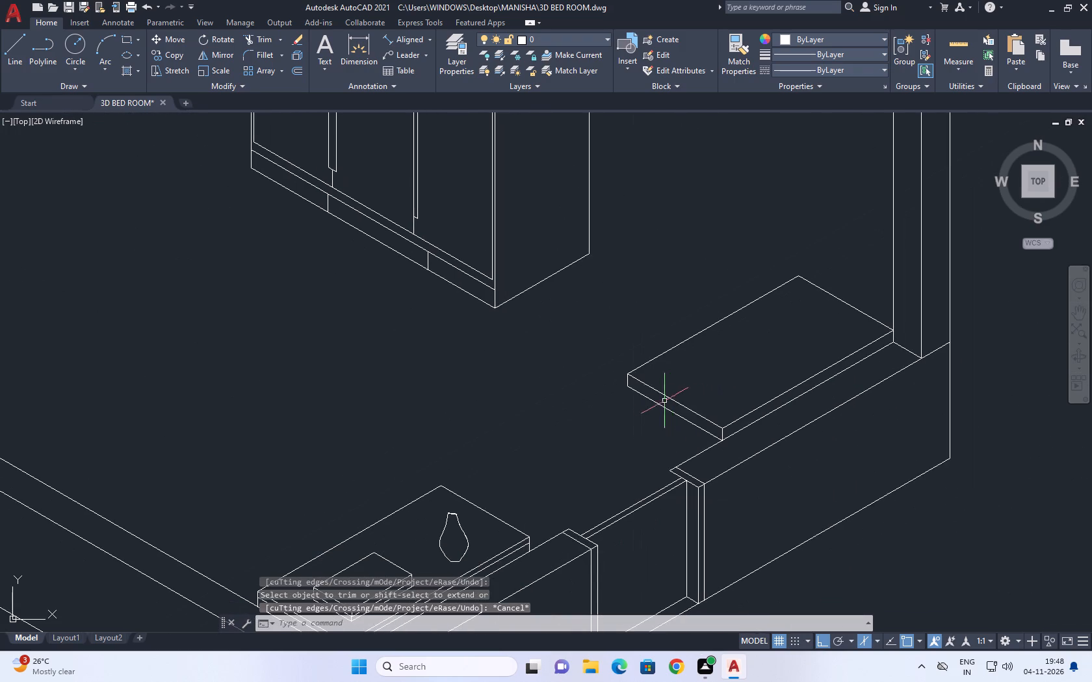
left_click(684, 420)
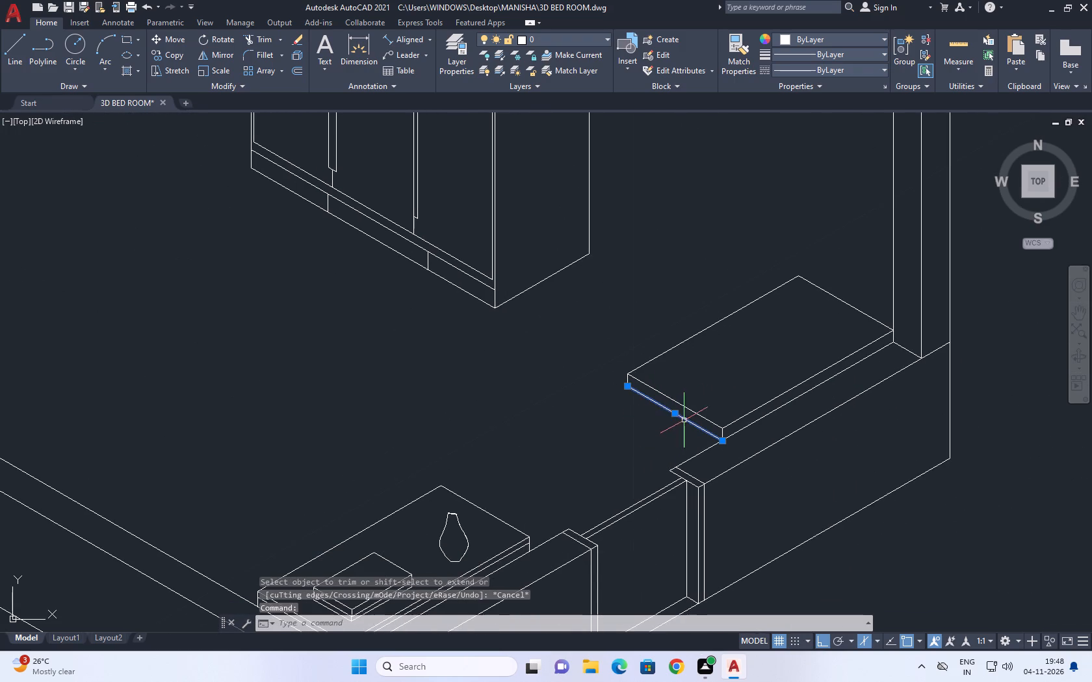
left_click(179, 60)
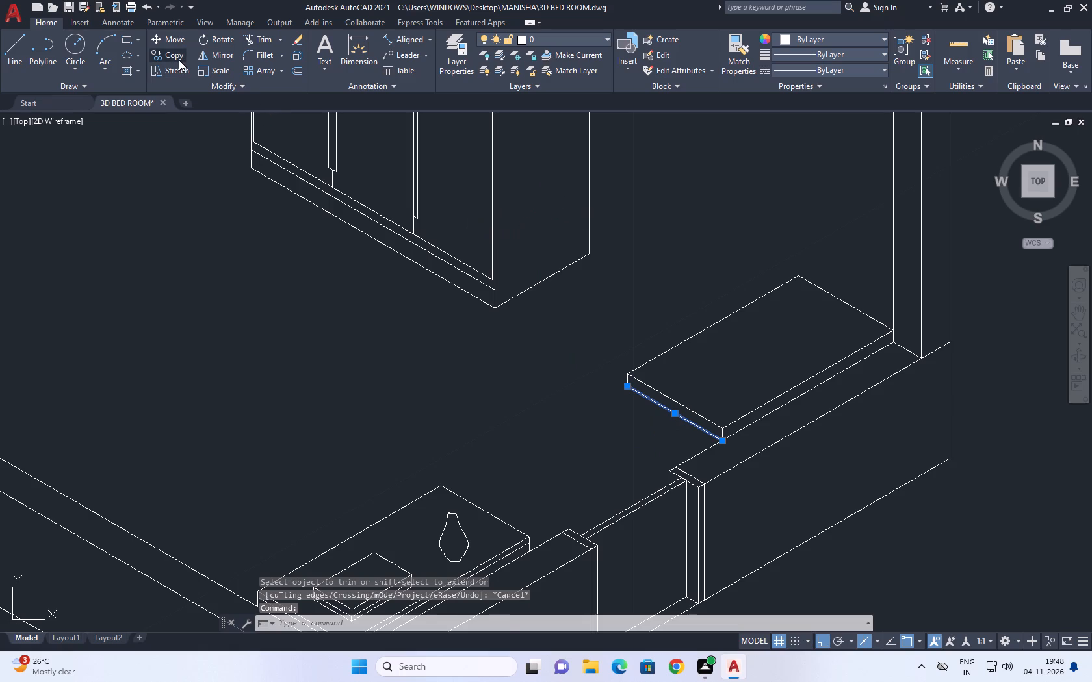
scroll(728, 459, "up", 2)
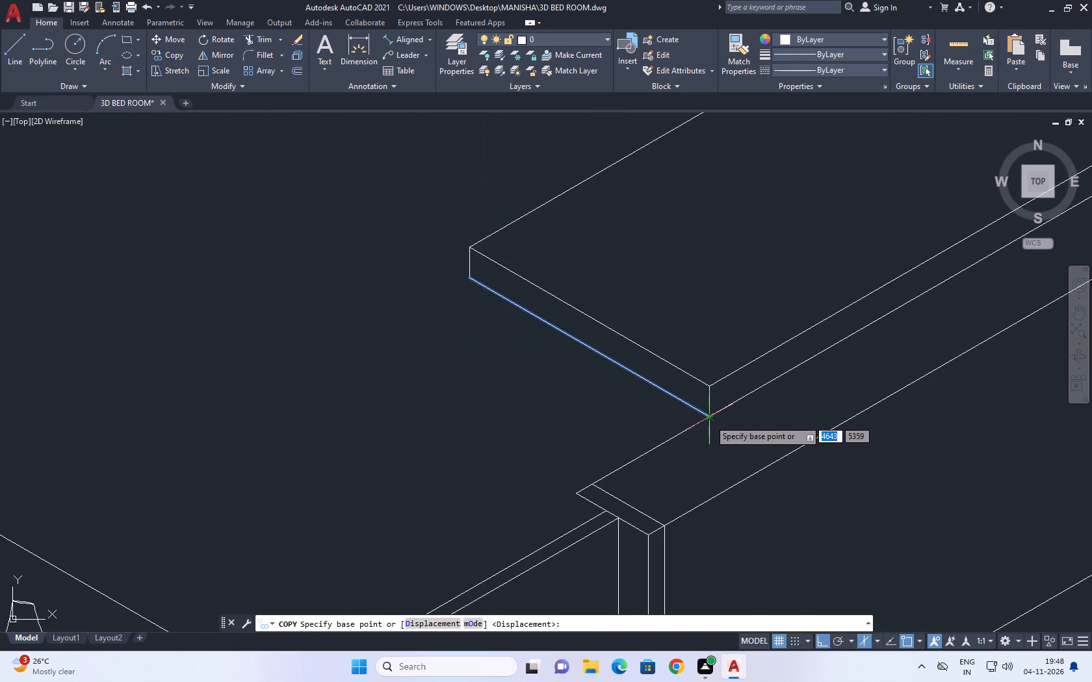
left_click(709, 420)
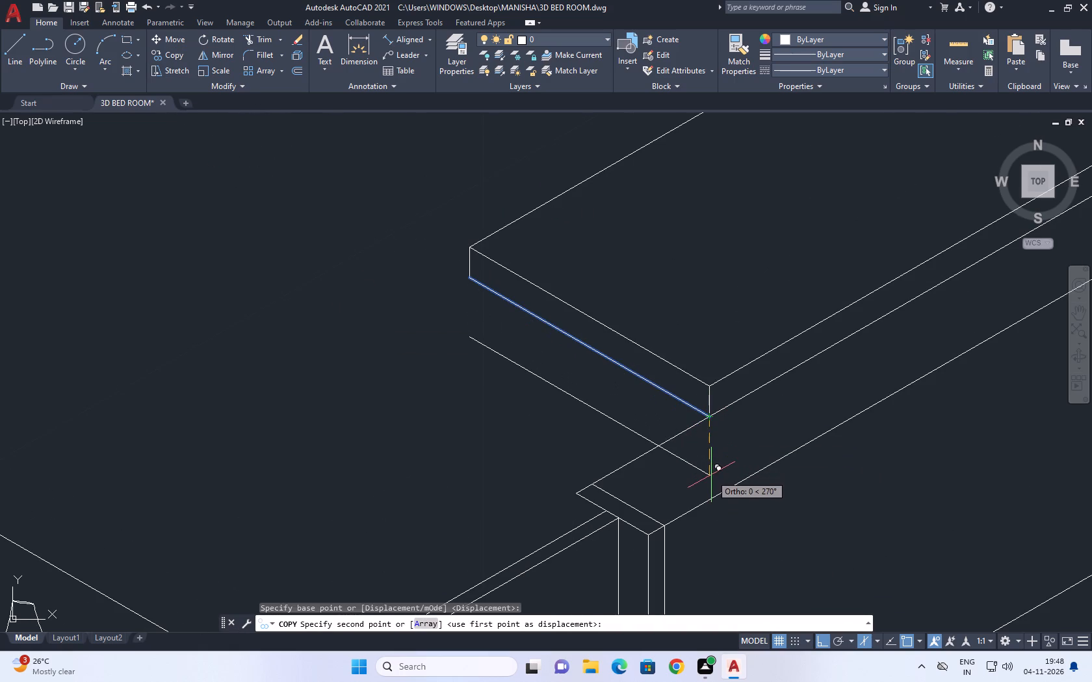
left_click(712, 475)
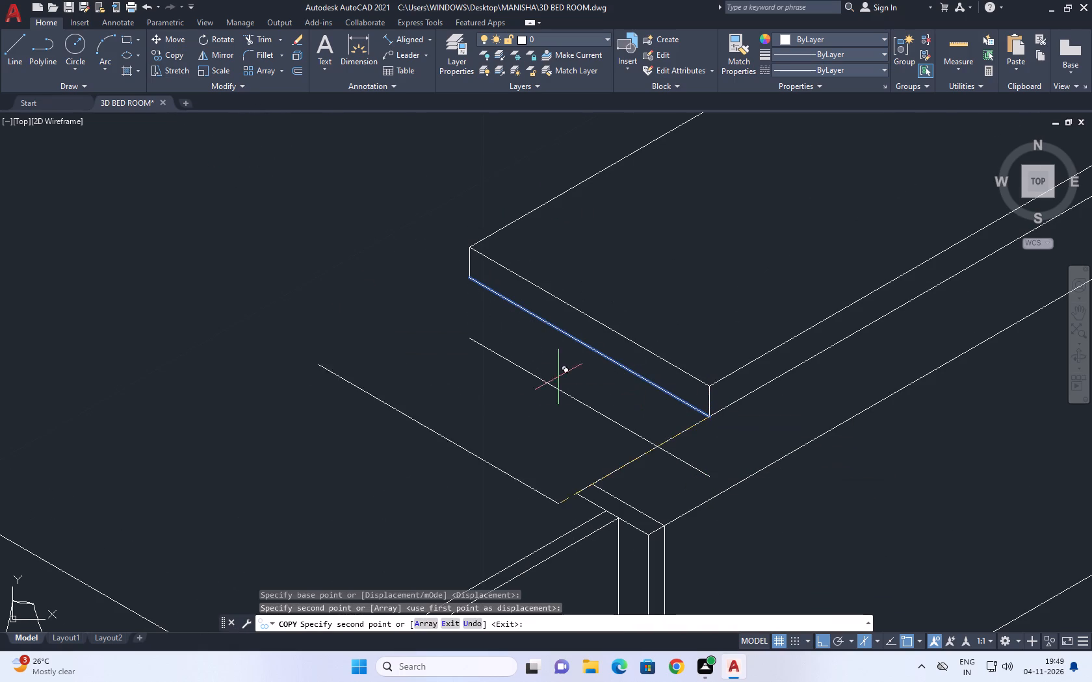
right_click(523, 377)
left_click(566, 403)
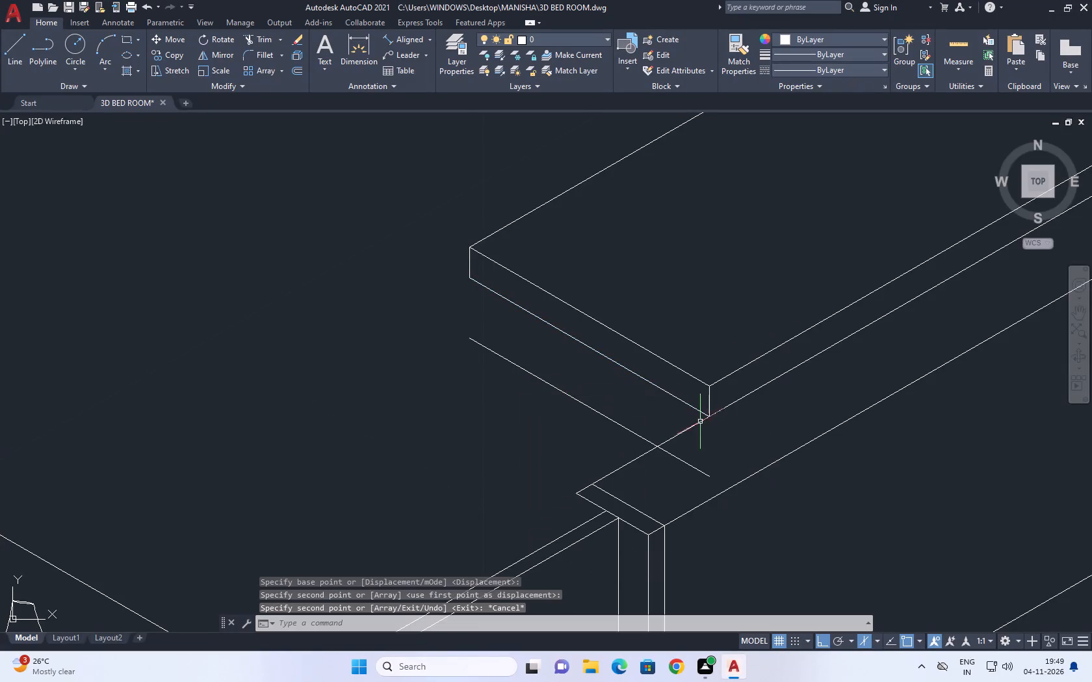
Trim the copied edge where it runs past the low wall's top inner edge.
left_click(261, 34)
left_click(705, 473)
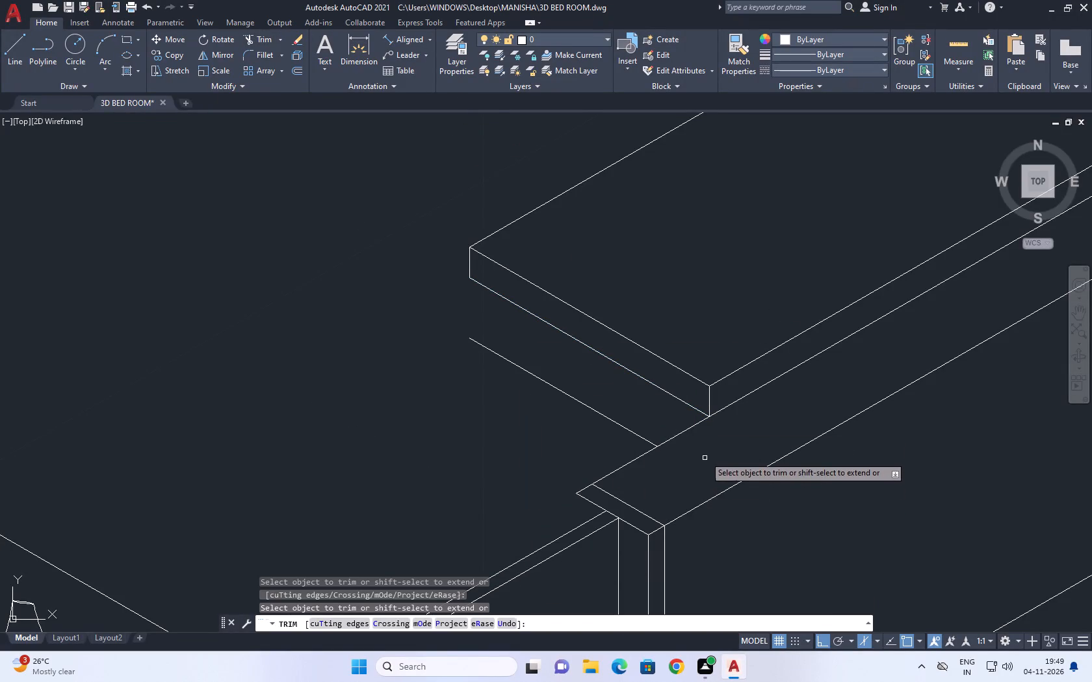
Draw a vertical line at 270° from the slab's lower outer corner down past the free end of the copied lower edge.
right_click(705, 455)
left_click(742, 475)
middle_click_drag(500, 429, 510, 435)
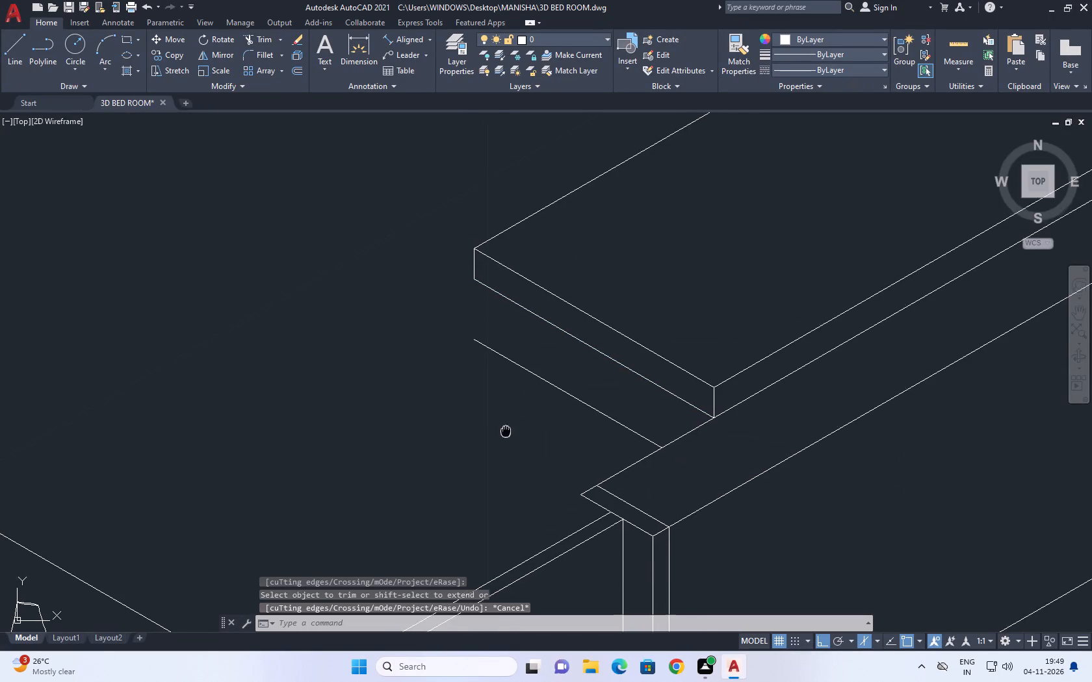
middle_click_drag(510, 435, 545, 449)
left_click(15, 45)
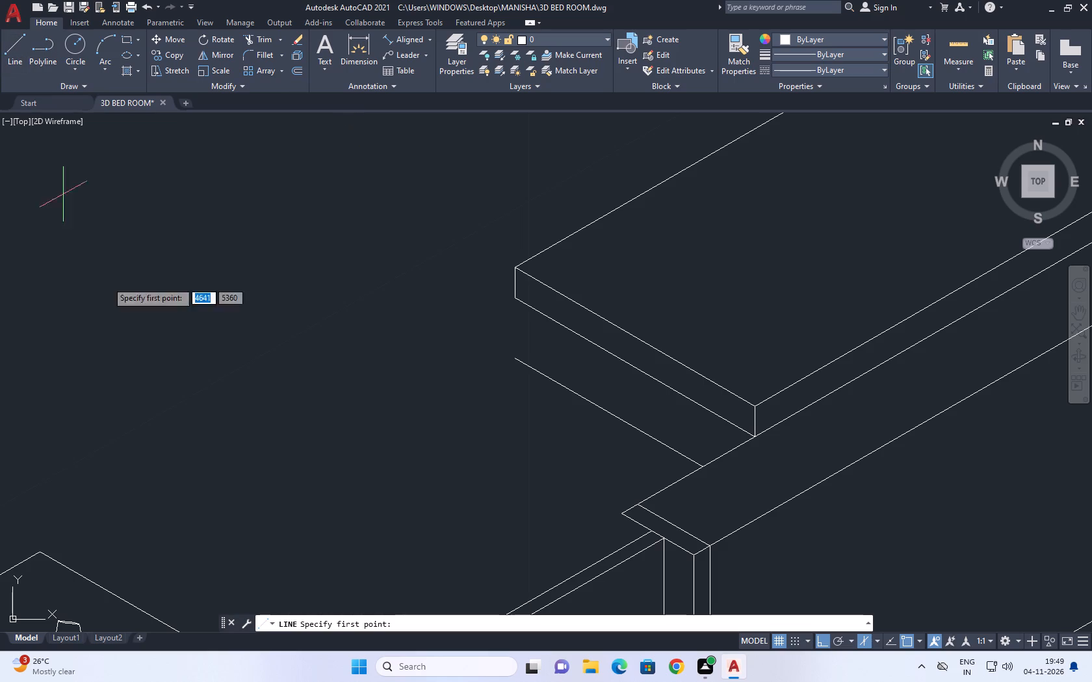
left_click(513, 299)
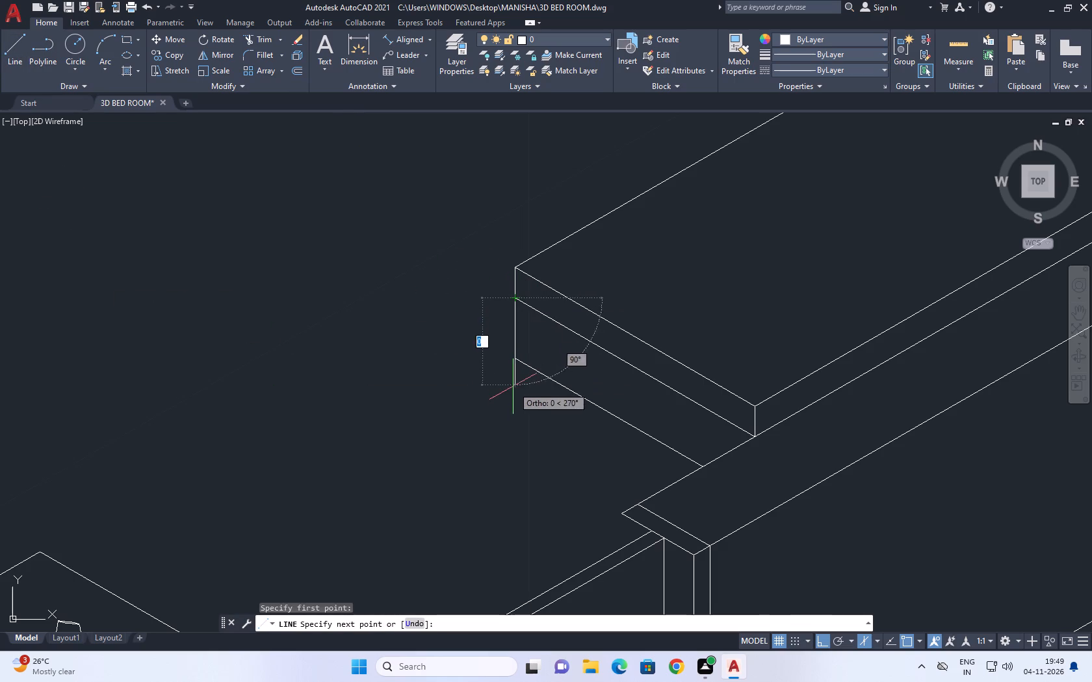
left_click(513, 389)
right_click(533, 413)
left_click(576, 438)
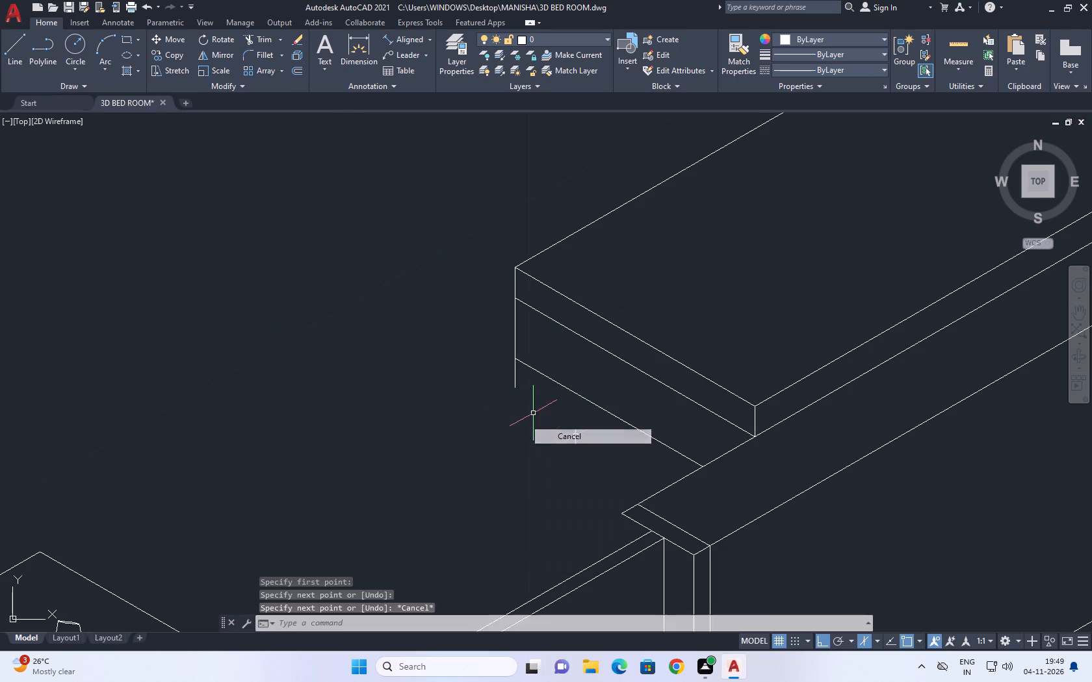
Shorten the new vertical line so its lower end meets the free end of the copied lower edge.
scroll(474, 329, "up", 2)
left_click(587, 449)
left_click(555, 451)
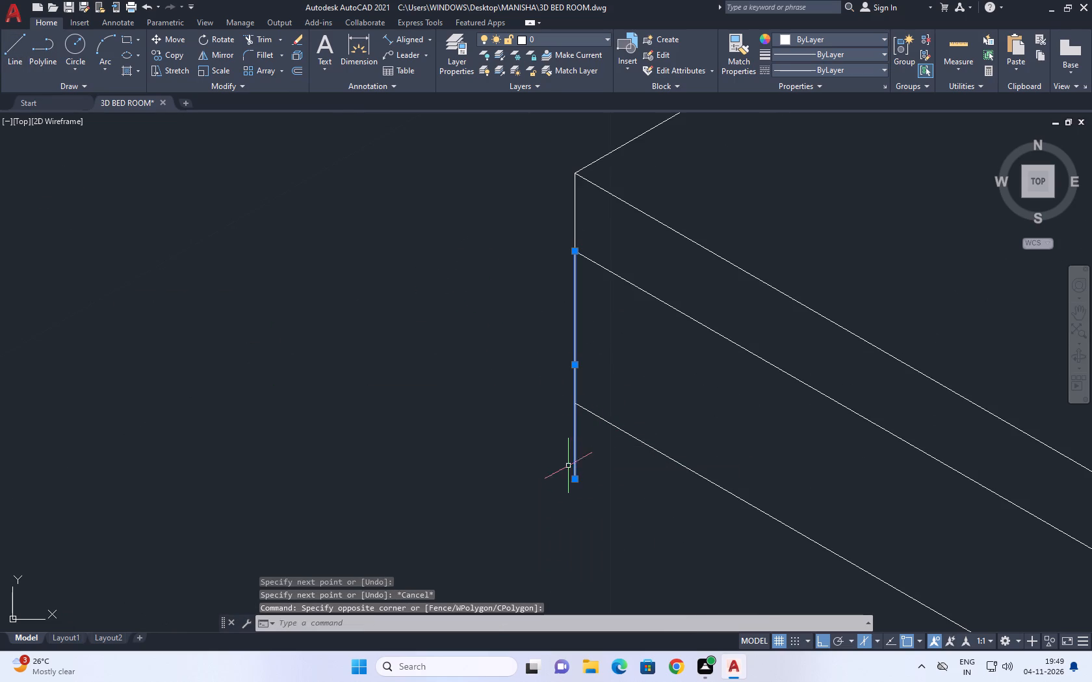
left_click(573, 479)
left_click(573, 403)
right_click(596, 368)
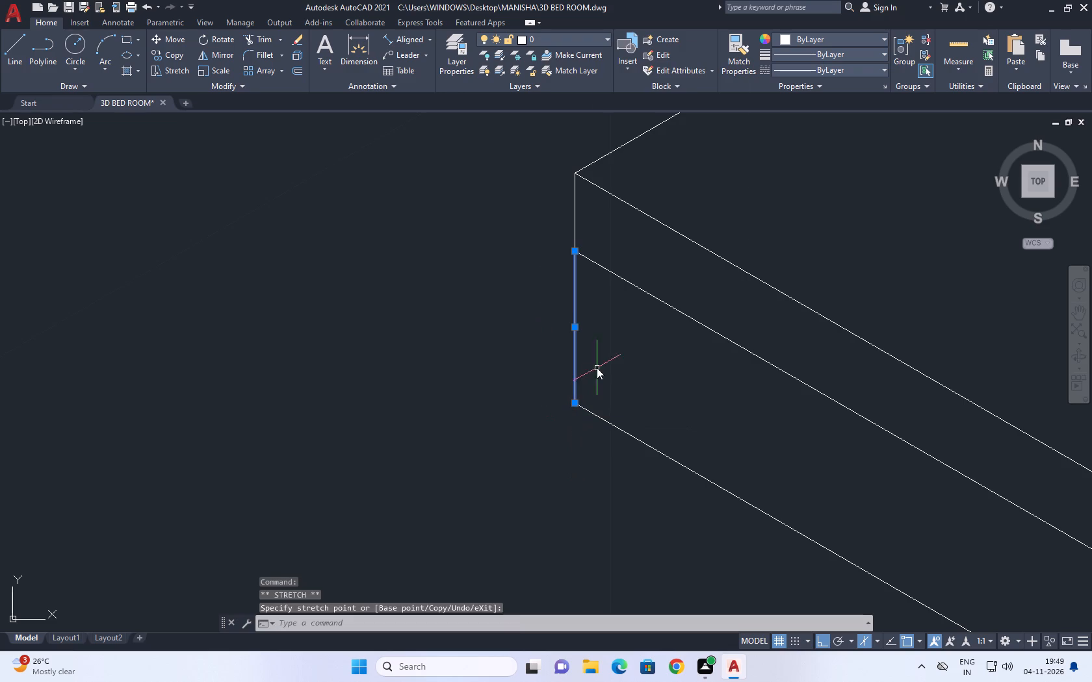
left_click(656, 267)
Start a leg beneath the slab with a vertical line at 270° from the outer end of the copied lower edge.
scroll(651, 338, "down", 2)
middle_click_drag(684, 375, 718, 429)
middle_click_drag(726, 453, 721, 347)
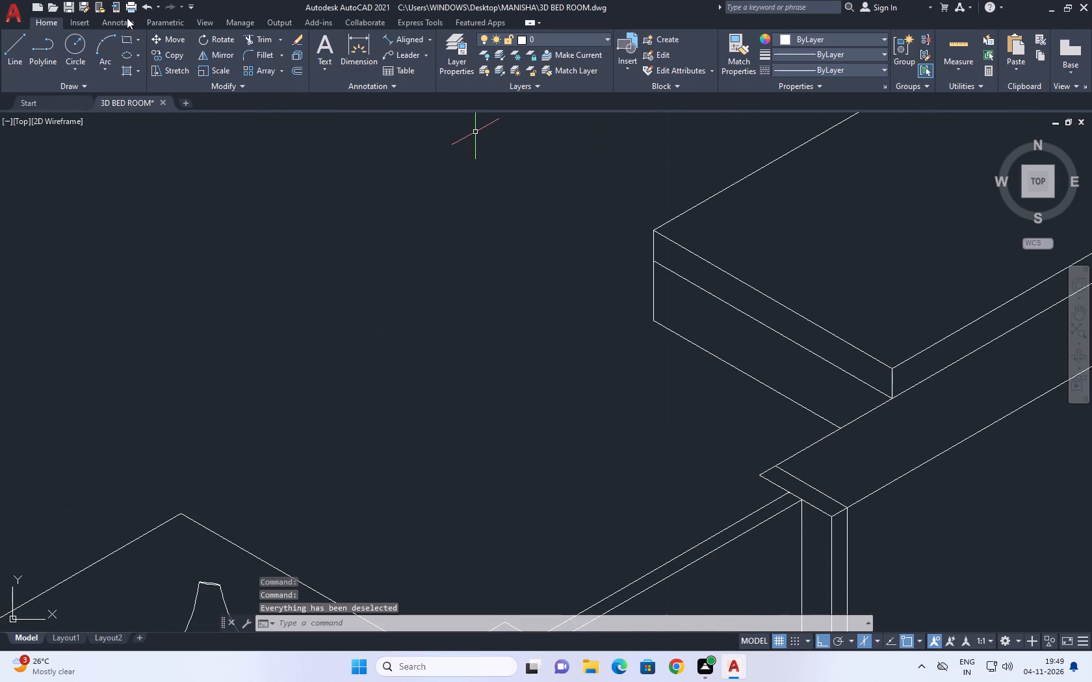
left_click(11, 54)
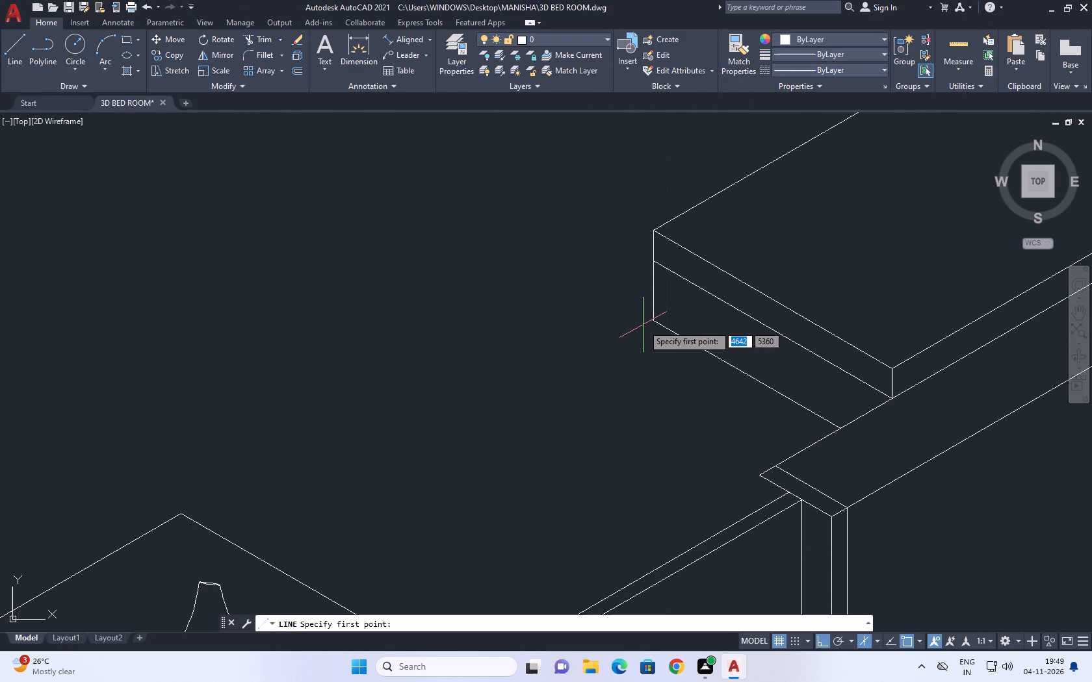
left_click(654, 323)
scroll(654, 322, "down", 2)
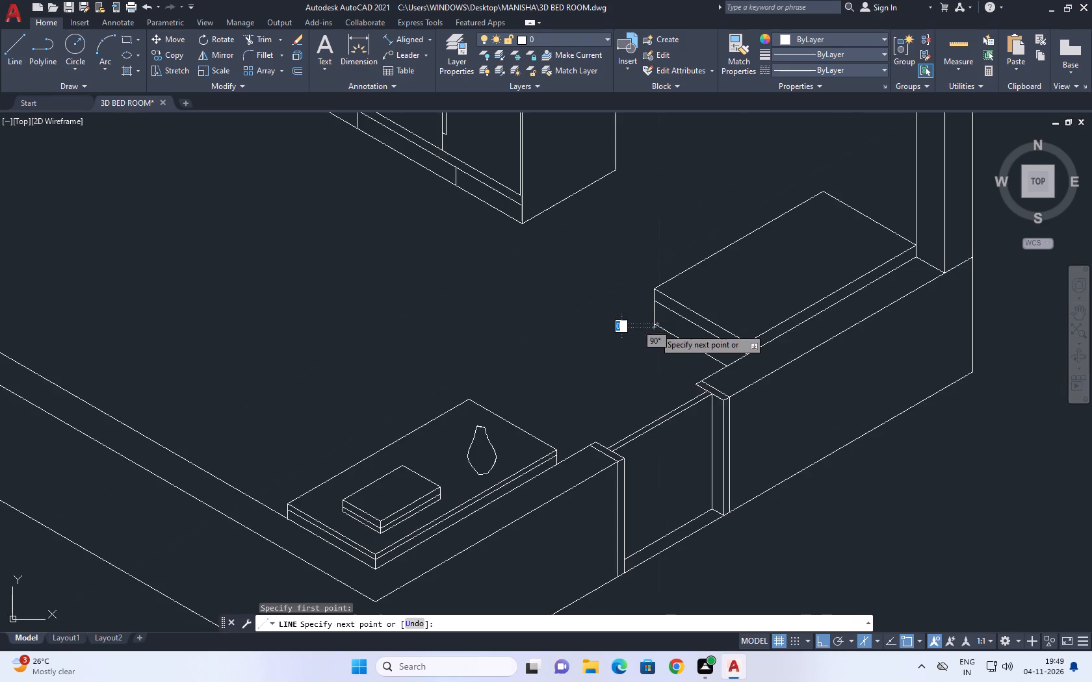
scroll(651, 383, "up", 2)
middle_click_drag(645, 443, 650, 448)
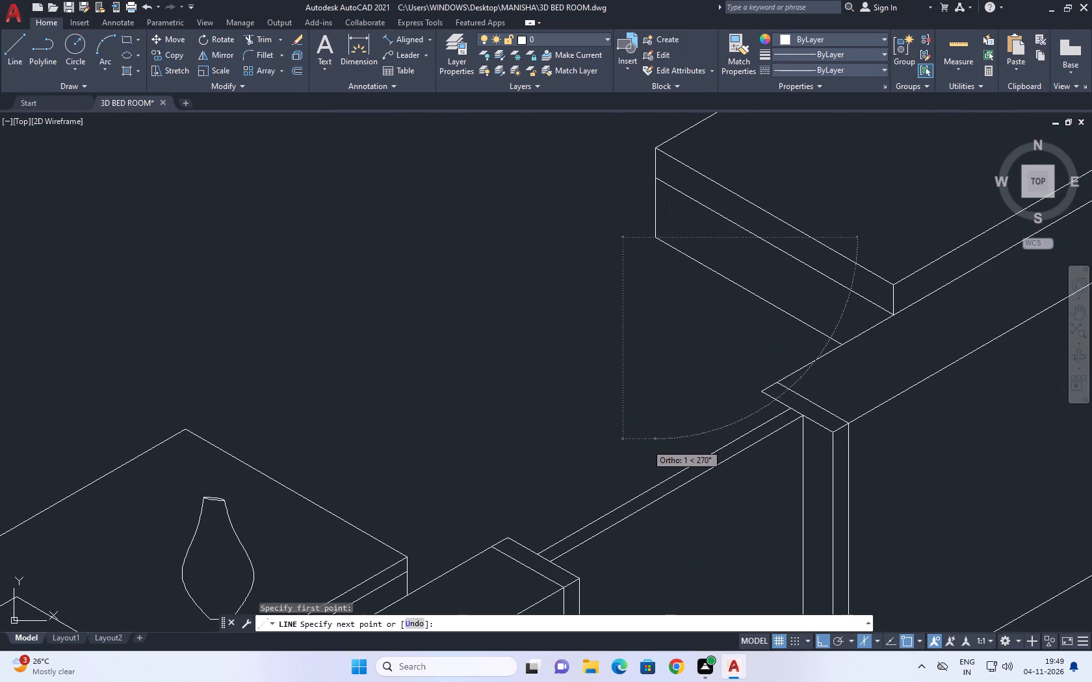
middle_click_drag(650, 448, 675, 493)
left_click(677, 493)
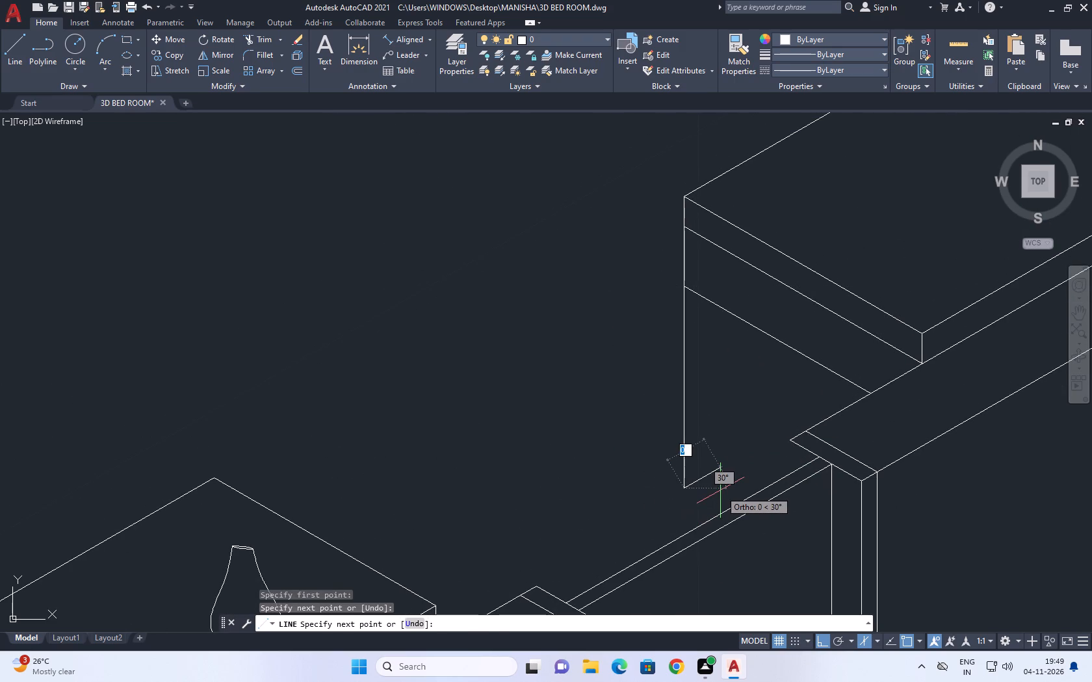
Continue with a short bottom edge on the left isoplane and a vertical line back up past the copied lower edge.
key("F8")
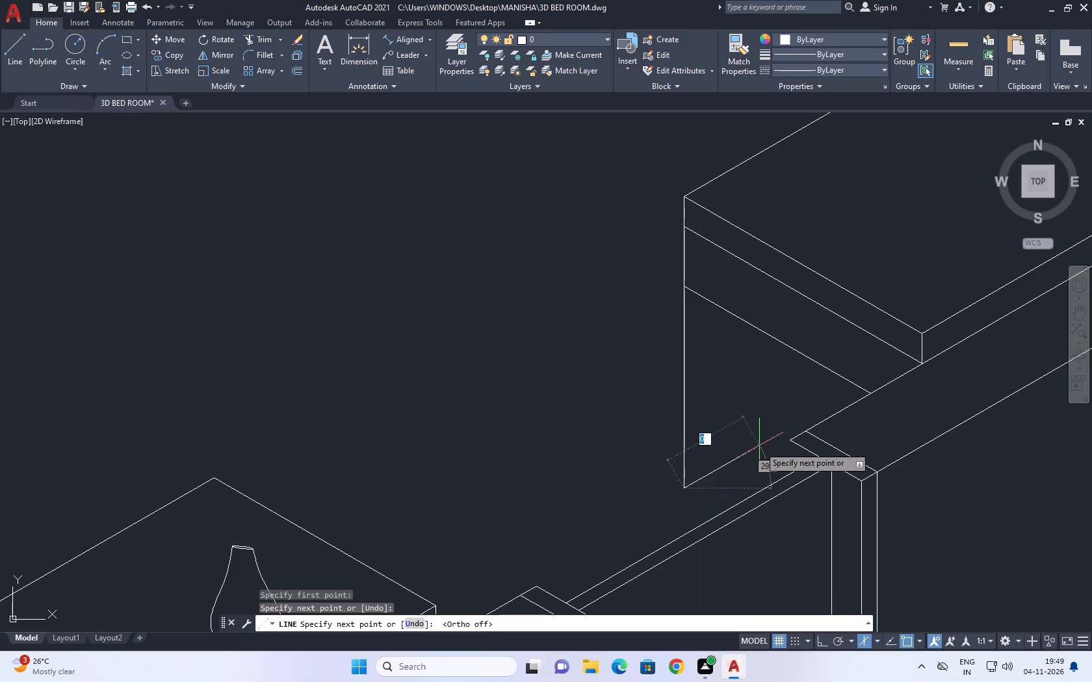
key("F8")
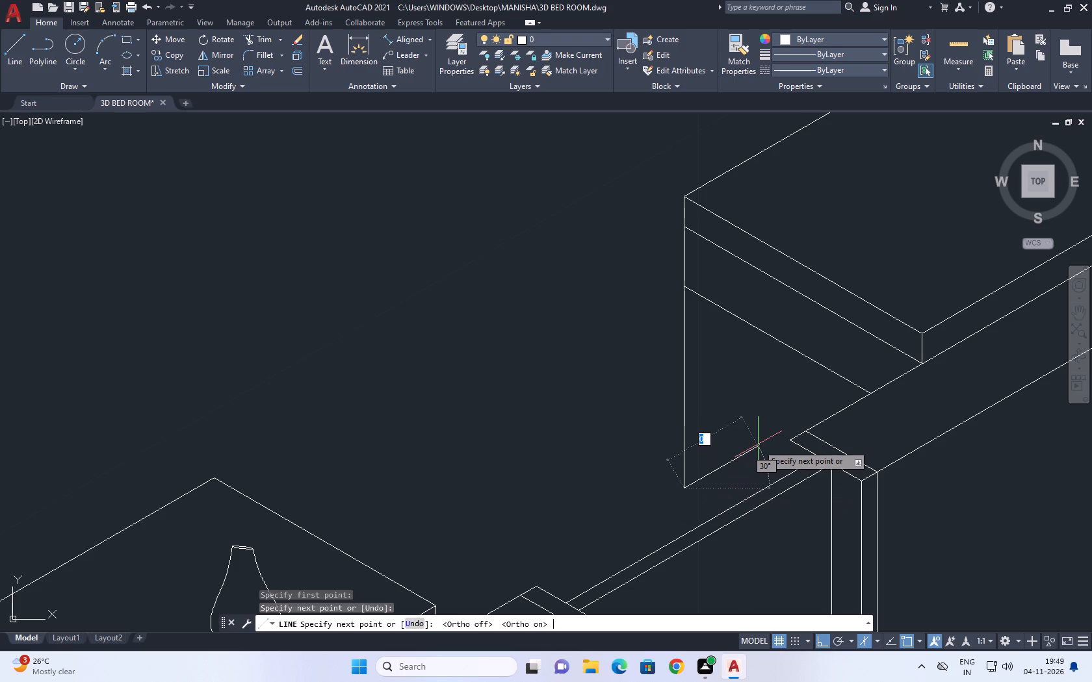
key("F5")
scroll(728, 490, "up", 1)
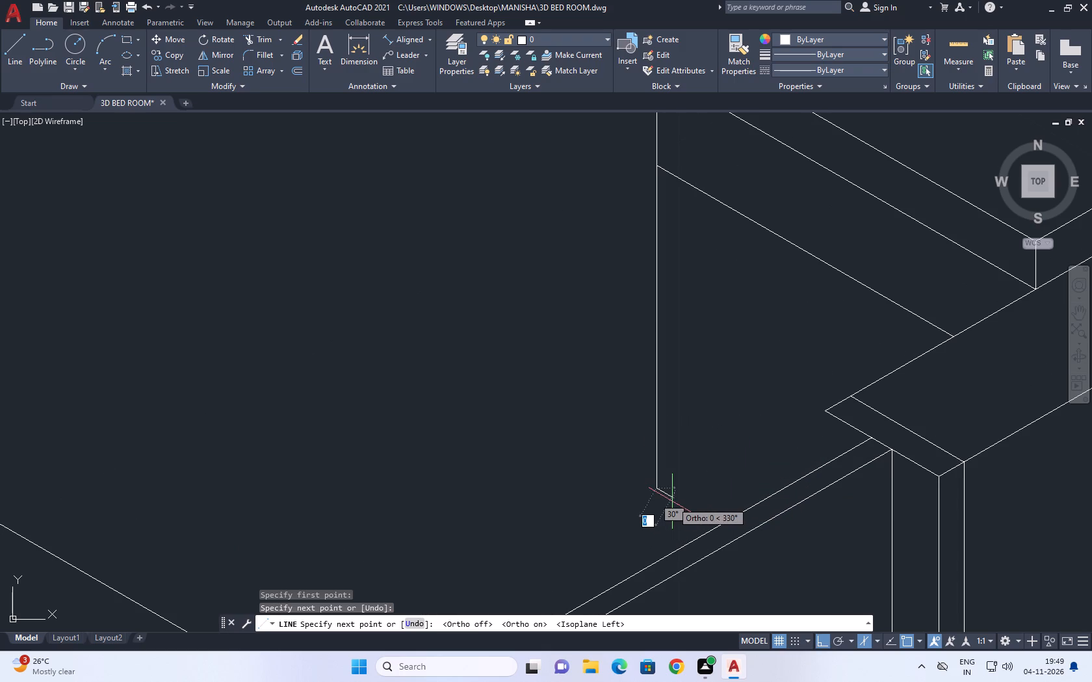
scroll(672, 501, "up", 2)
left_click(655, 486)
scroll(656, 431, "down", 3)
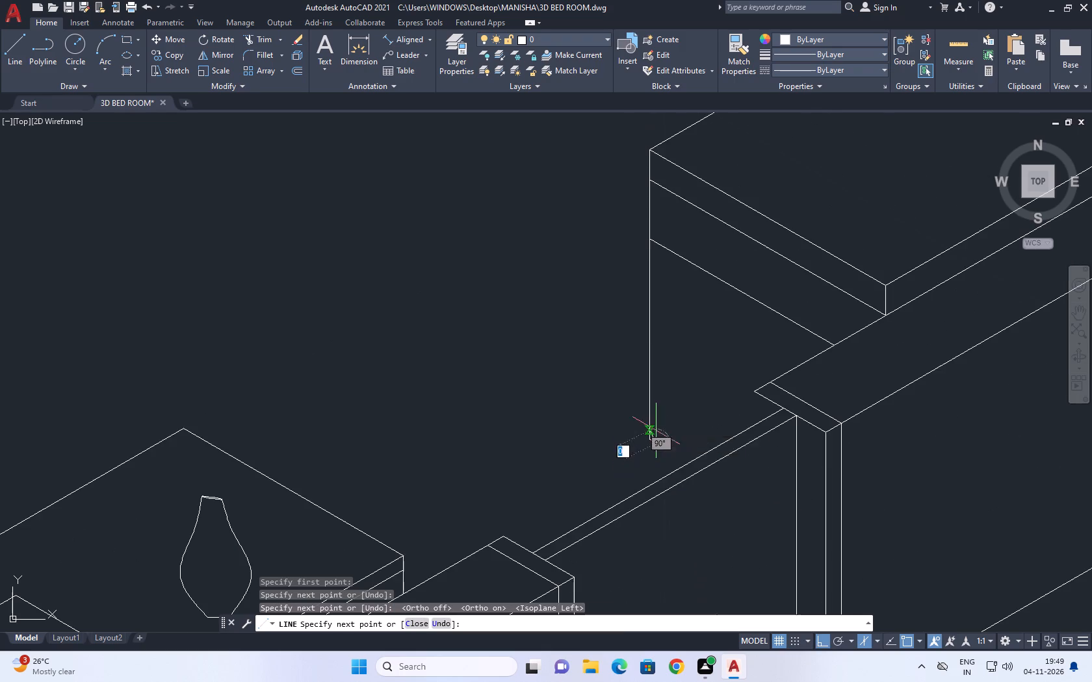
scroll(666, 235, "up", 2)
left_click(643, 237)
key("space")
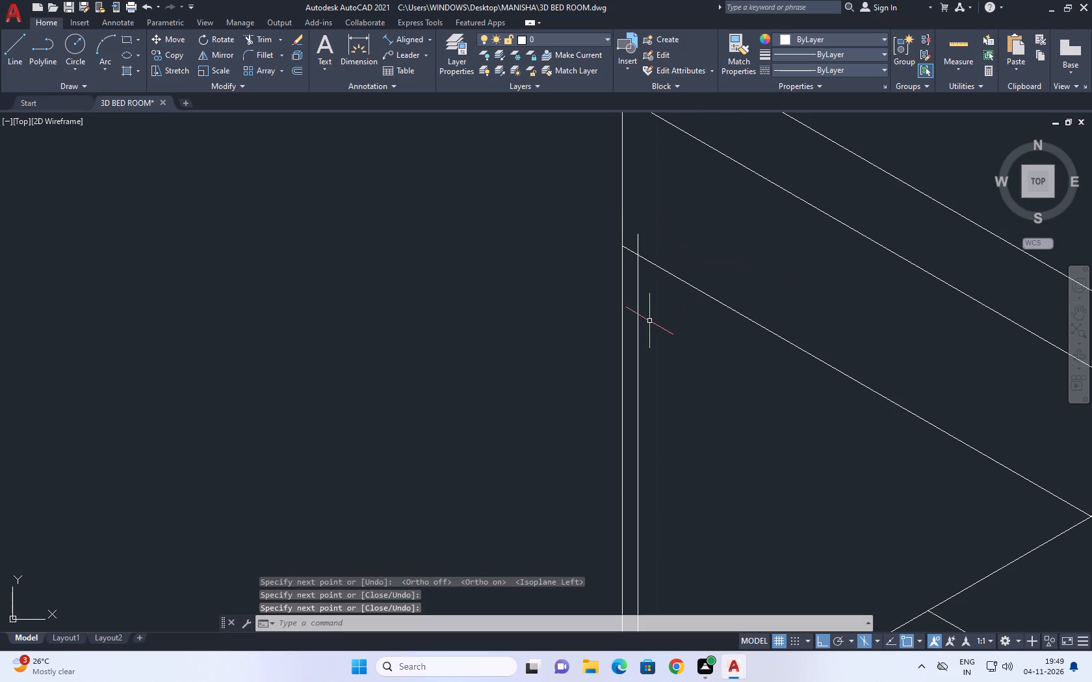
Trim the leg's inner vertical line where it runs above the copied lower edge.
type("TR")
key("space")
left_click(637, 240)
scroll(657, 248, "down", 5)
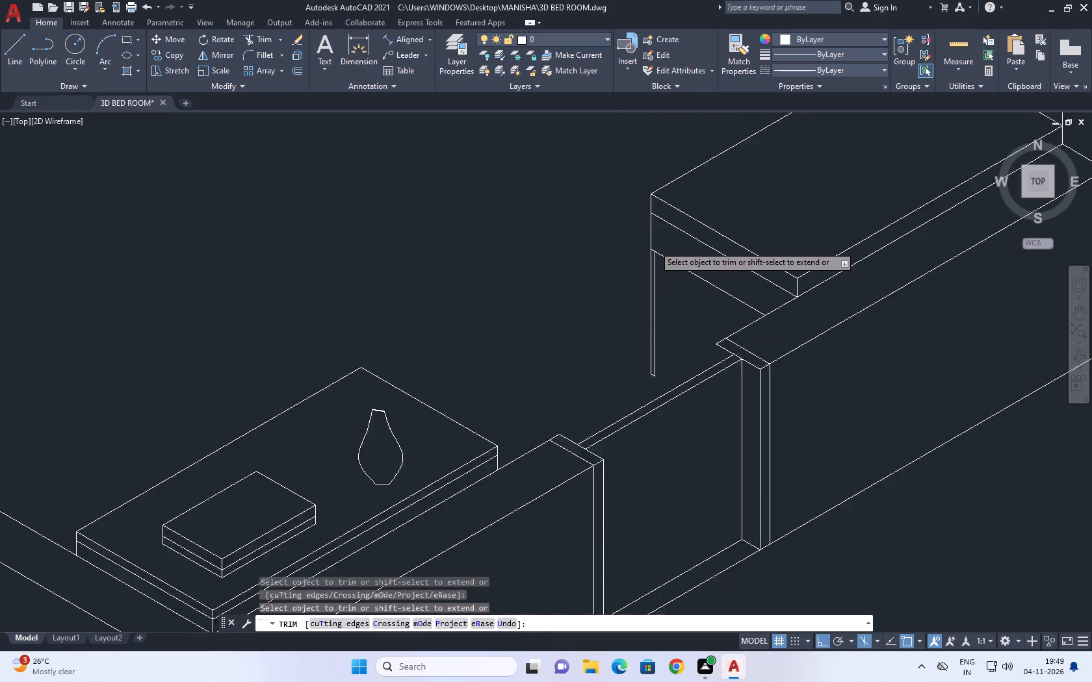
key("space")
Move the leg's inner vertical line and short bottom edge slightly away from the outer line at 330° to widen the leg.
scroll(673, 317, "up", 4)
scroll(668, 244, "down", 3)
middle_click_drag(699, 224, 635, 399)
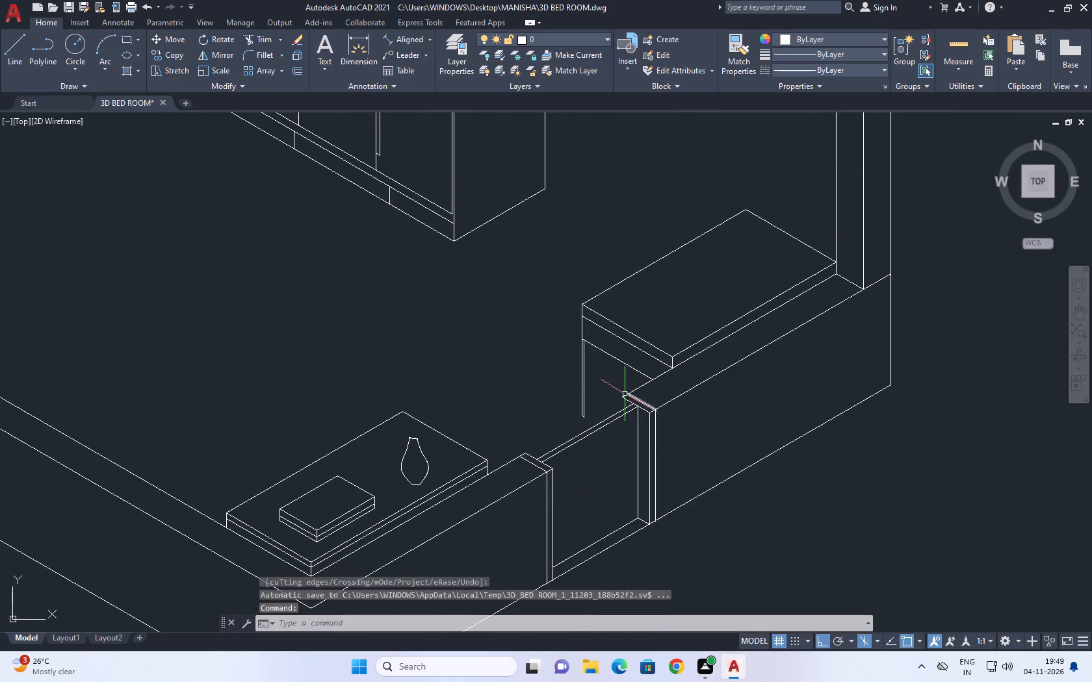
scroll(578, 399, "up", 5)
left_click(578, 491)
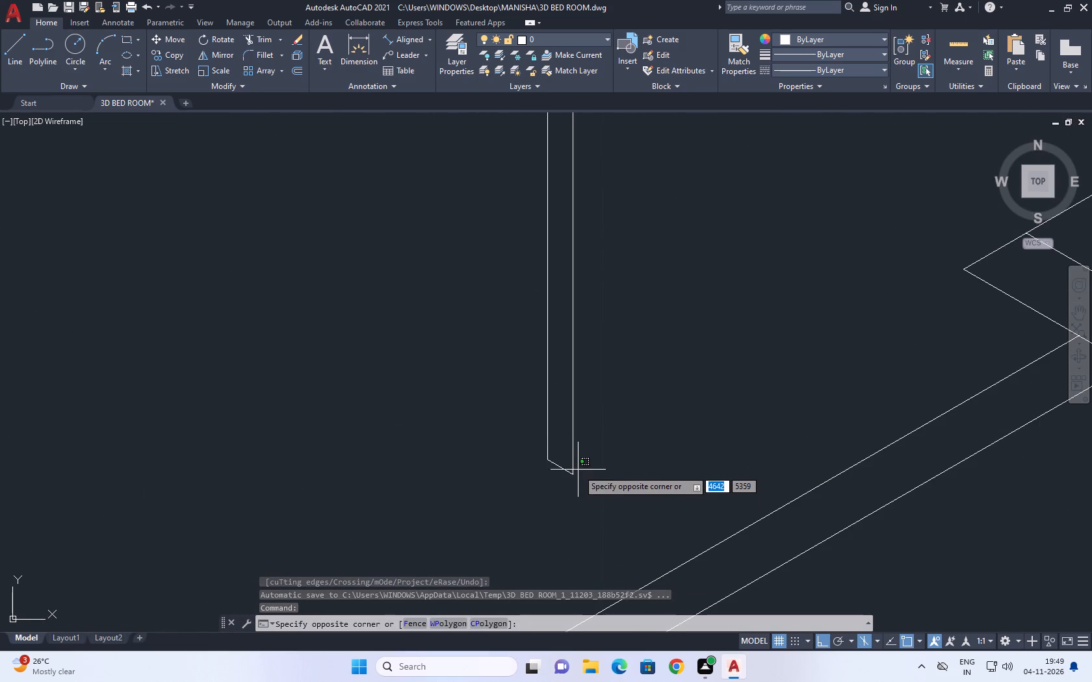
left_click(565, 441)
middle_click_drag(604, 424, 586, 413)
type("M")
key("space")
left_click(582, 410)
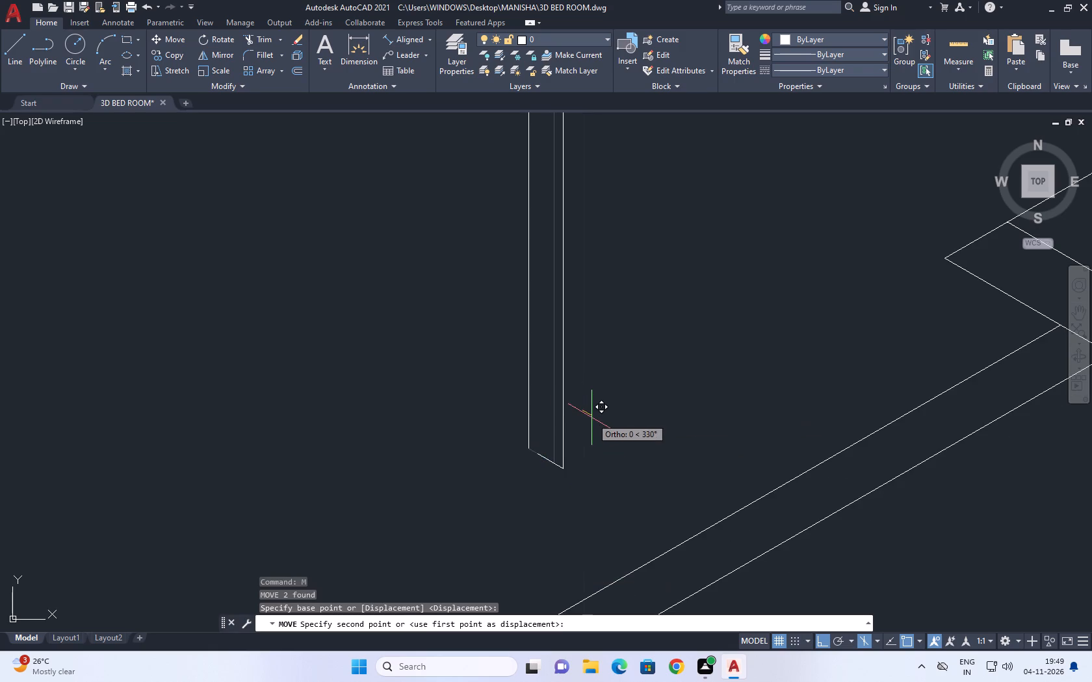
left_click(603, 422)
Extend the leg's short bottom edge back to the outer vertical line.
key("e")
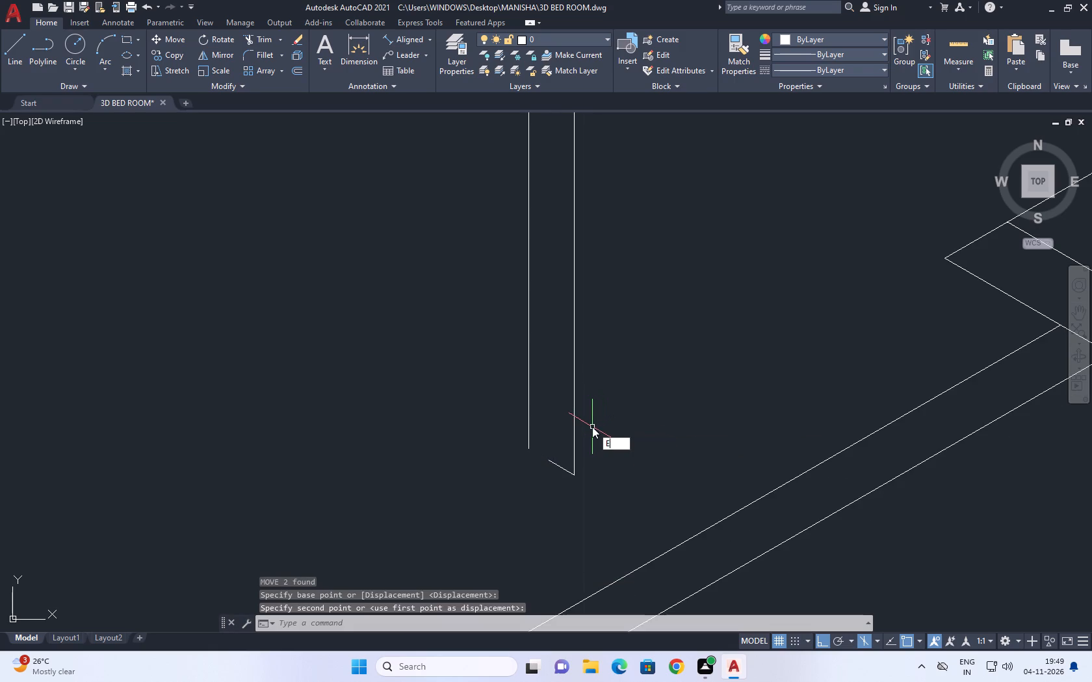
key("x")
key("space")
left_click(556, 464)
key("space")
Copy the leg's inner vertical line at 330° from its top end, leaving about one leg-face width between the lines.
scroll(580, 444, "down", 1)
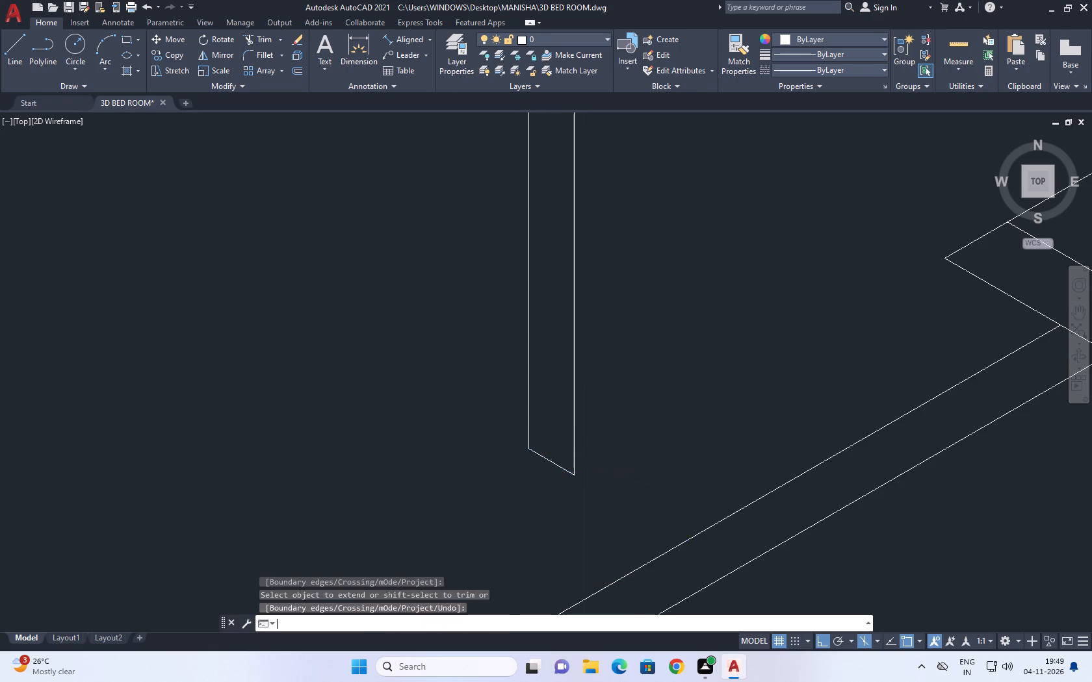
scroll(580, 444, "down", 1)
middle_click_drag(633, 318, 634, 407)
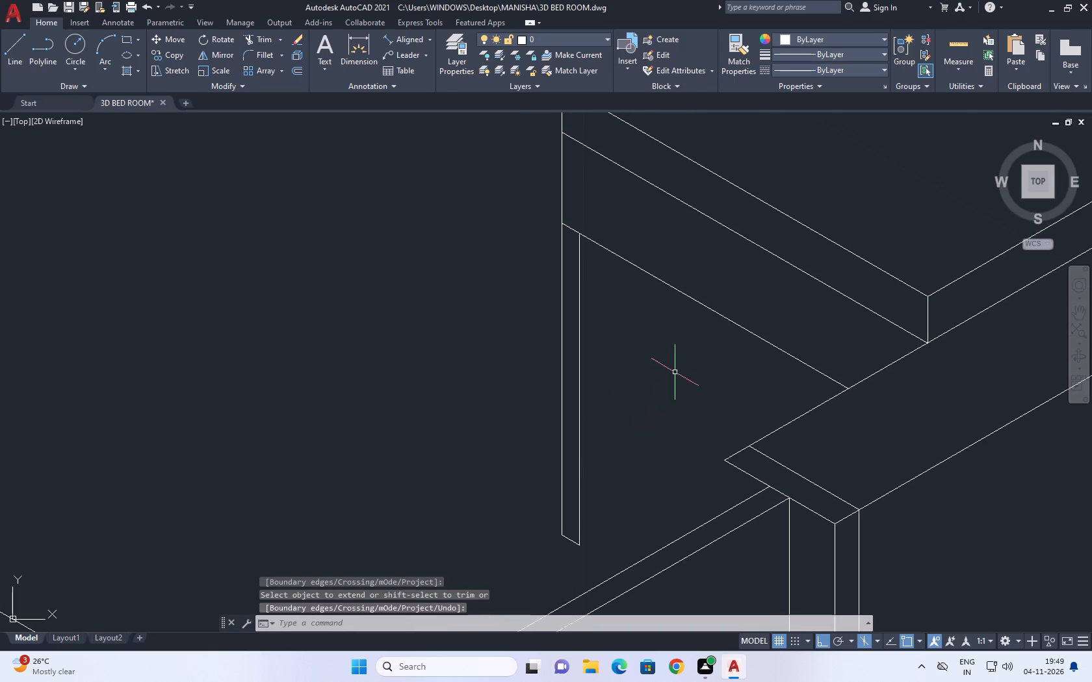
middle_click_drag(675, 366, 676, 379)
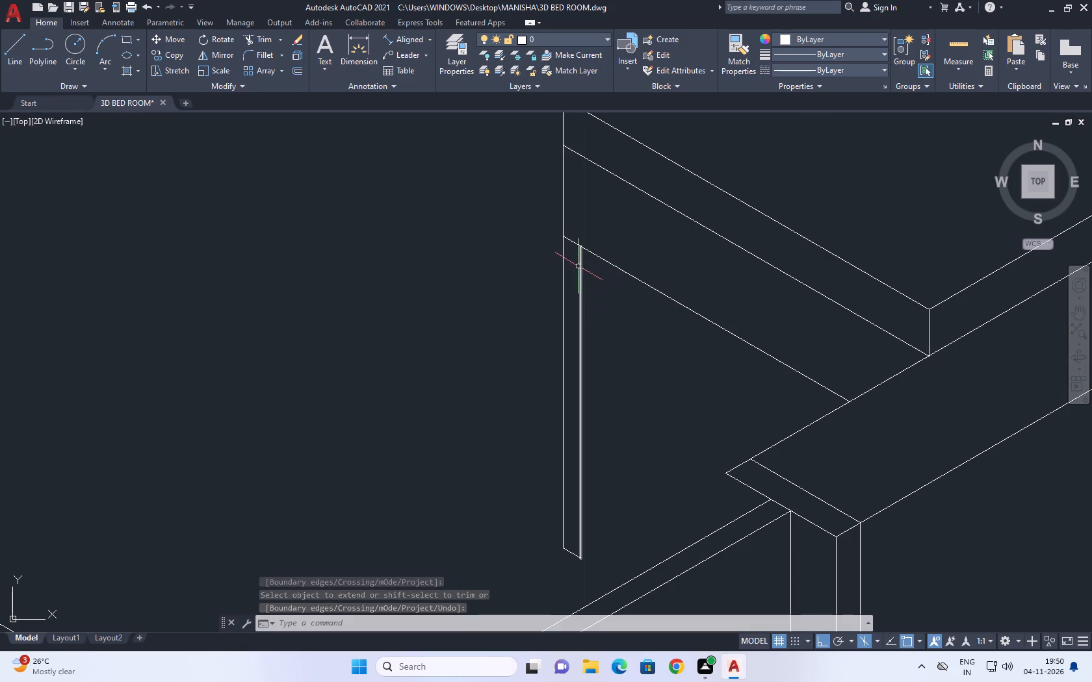
left_click(582, 273)
middle_click_drag(625, 283, 588, 287)
key("c")
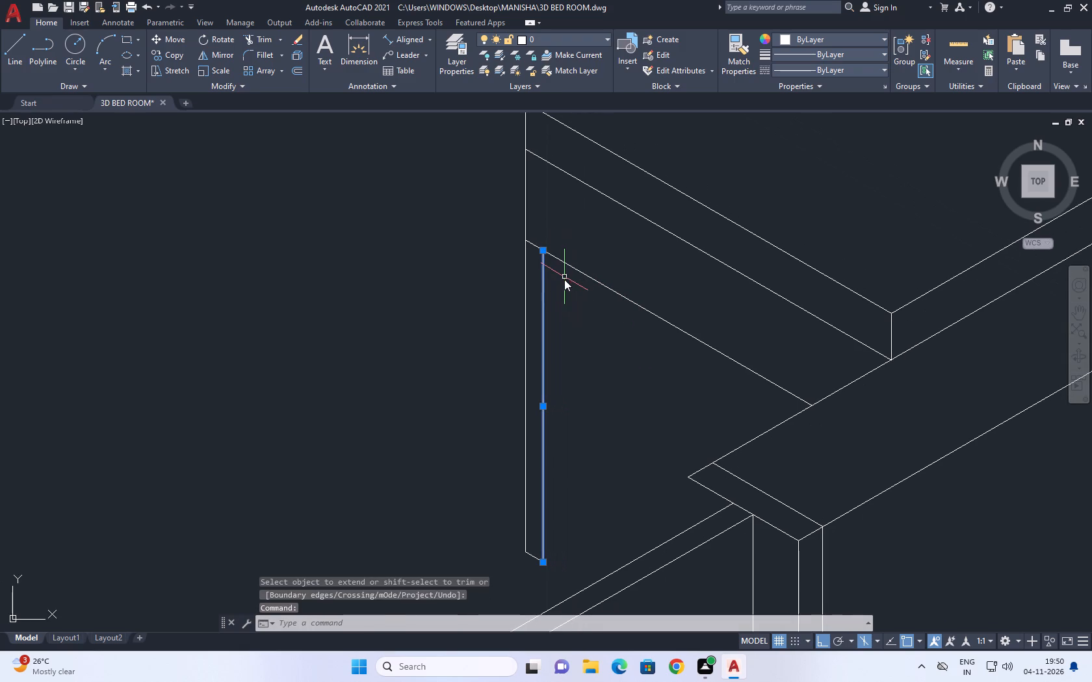
type("O")
key("space")
scroll(556, 275, "up", 2)
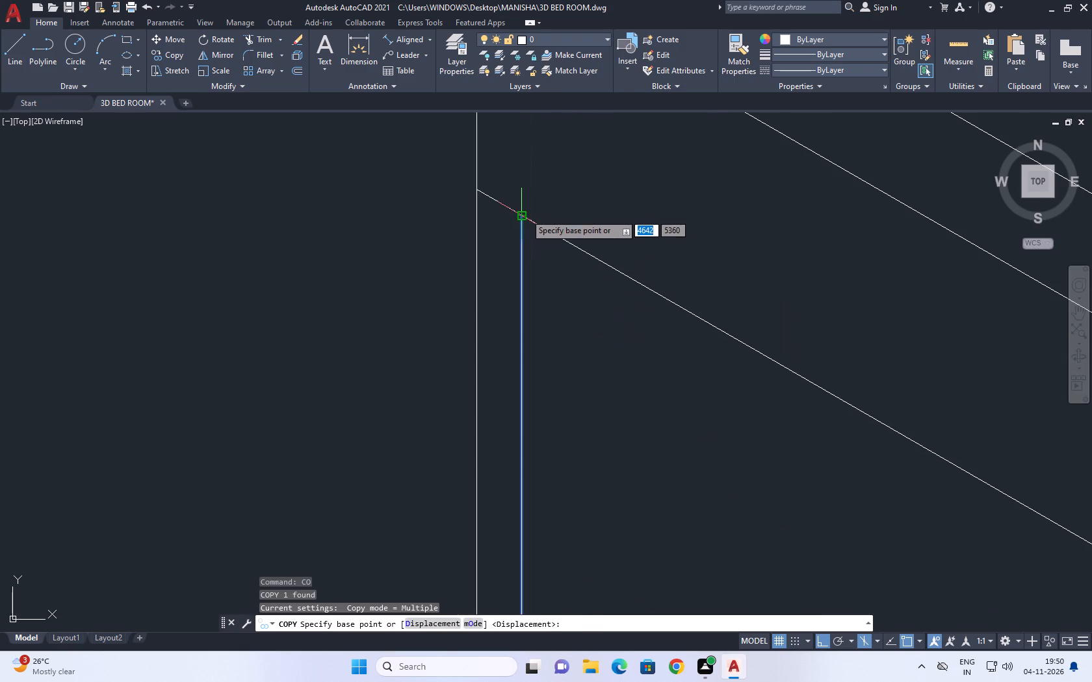
left_click(525, 214)
left_click(565, 202)
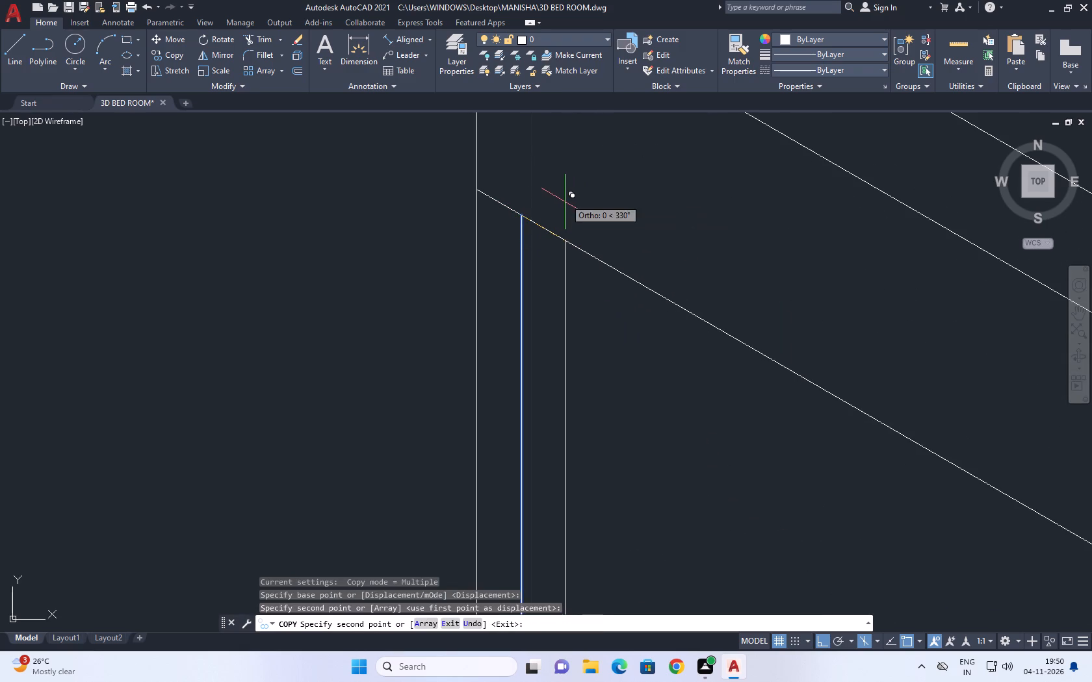
scroll(590, 180, "down", 3)
key("space")
Draw the second bottom edge on the top isoplane, from the middle vertical's lower end past the copied vertical line.
scroll(578, 377, "up", 2)
type("L")
key("space")
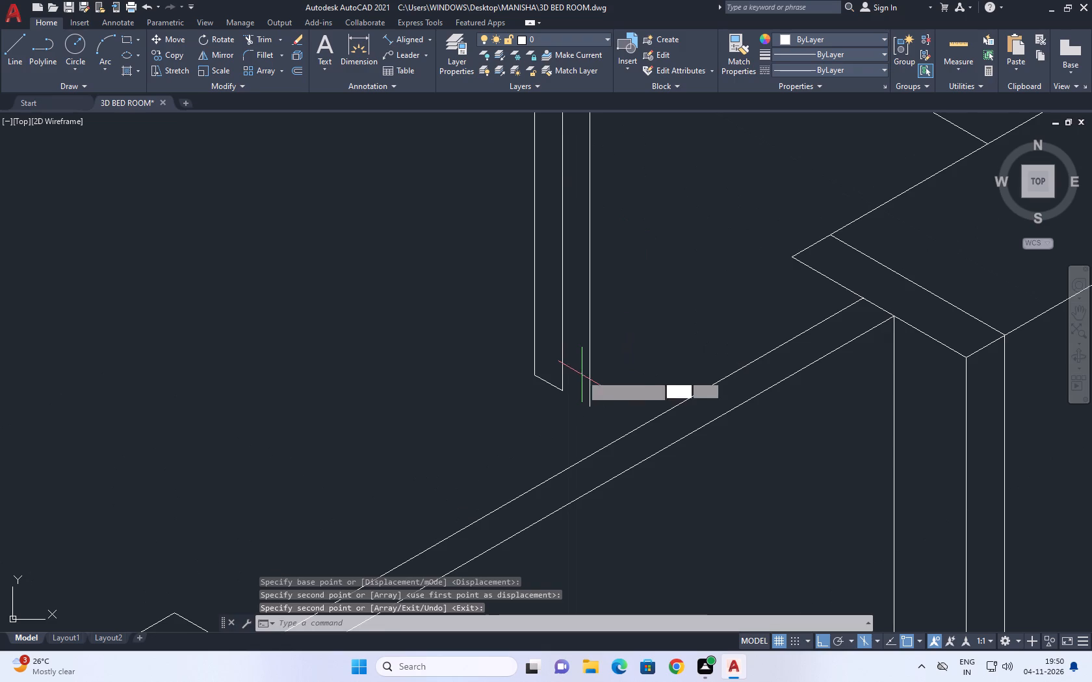
left_click(562, 390)
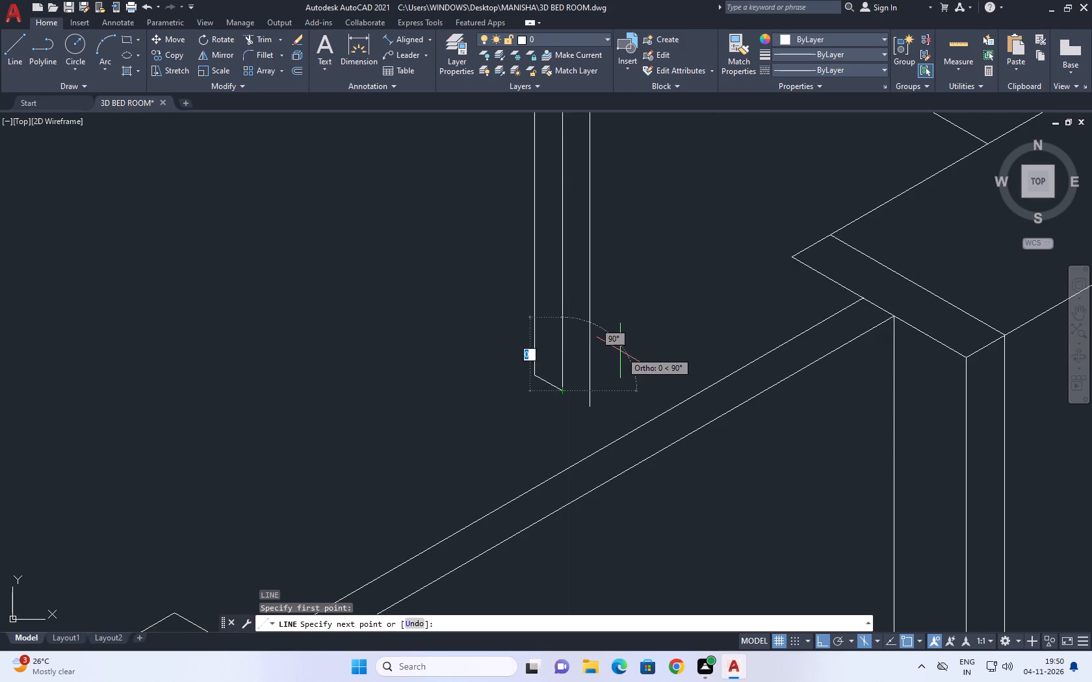
key("F5")
left_click(627, 347)
key("space")
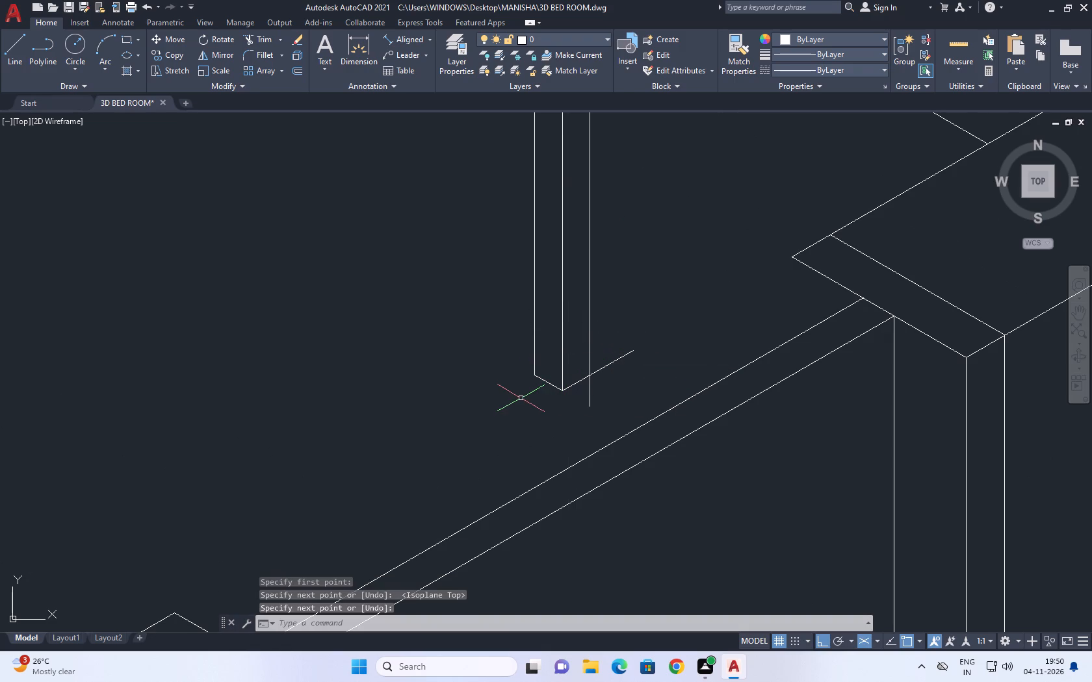
Trim the overruns of the second bottom edge and the copied vertical line at the leg's inner bottom corner.
key("t")
key("r")
key("space")
scroll(607, 395, "up", 2)
left_click(610, 304)
left_click(549, 404)
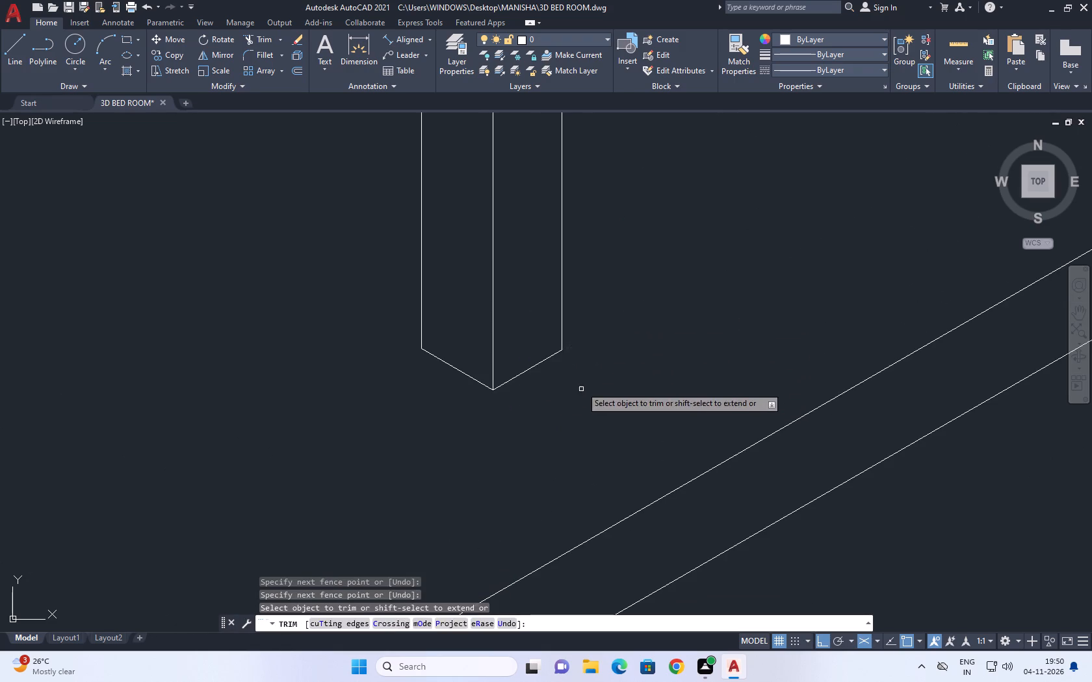
scroll(573, 357, "down", 6)
key("Escape")
Copy the finished leg, including both bottom edges, at 330° along the table's lower edge to form a second leg beside it.
middle_click_drag(588, 257, 577, 279)
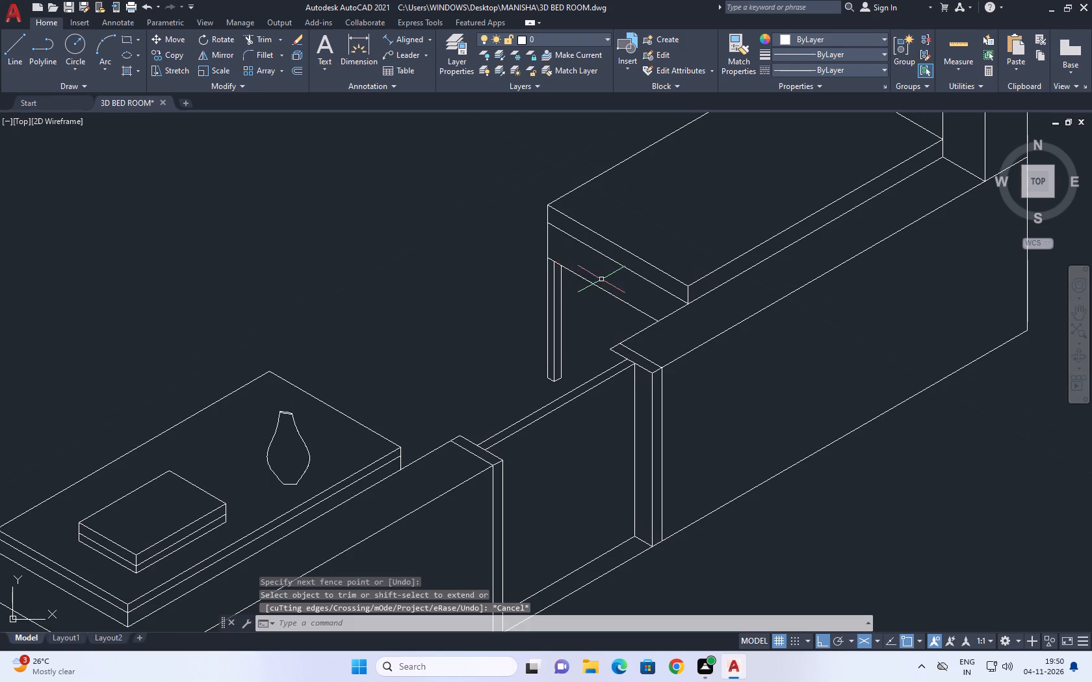
left_click(582, 296)
left_click(519, 322)
scroll(541, 393, "up", 3)
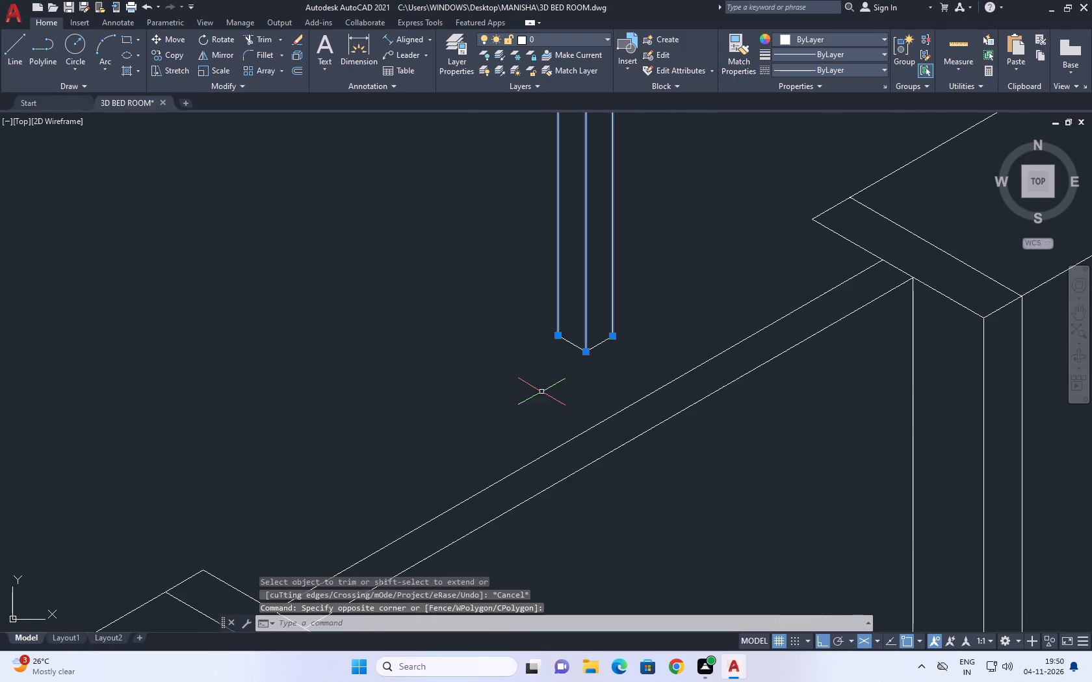
left_click(597, 368)
left_click(534, 309)
middle_click_drag(601, 303, 590, 323)
type("CO")
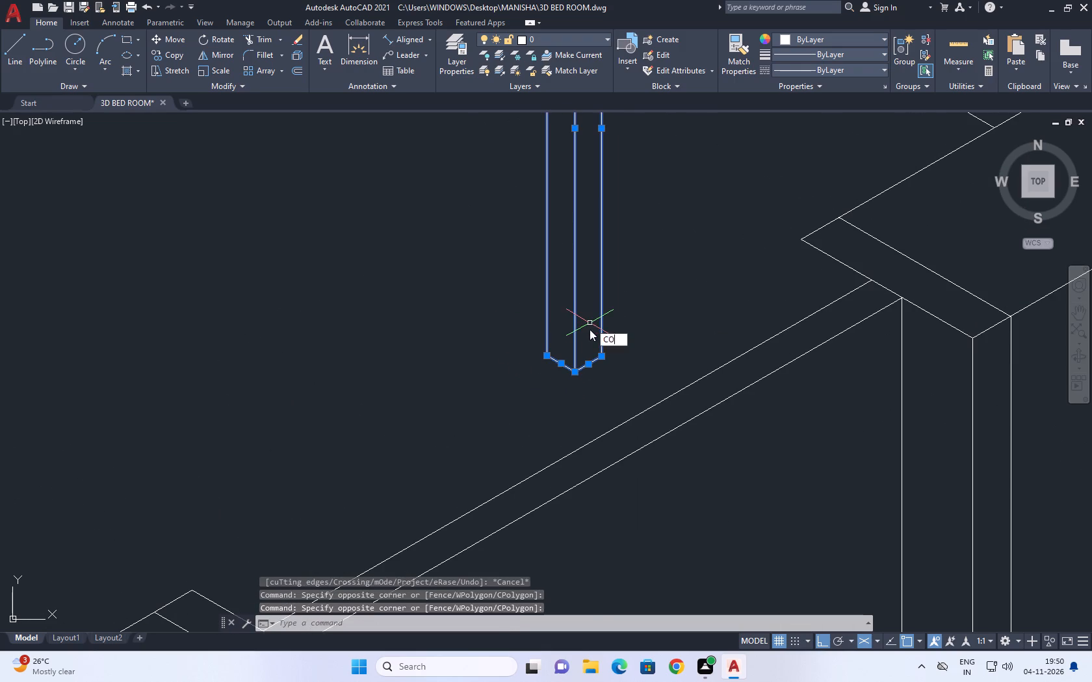
key("space")
scroll(595, 341, "down", 2)
middle_click_drag(629, 280, 625, 431)
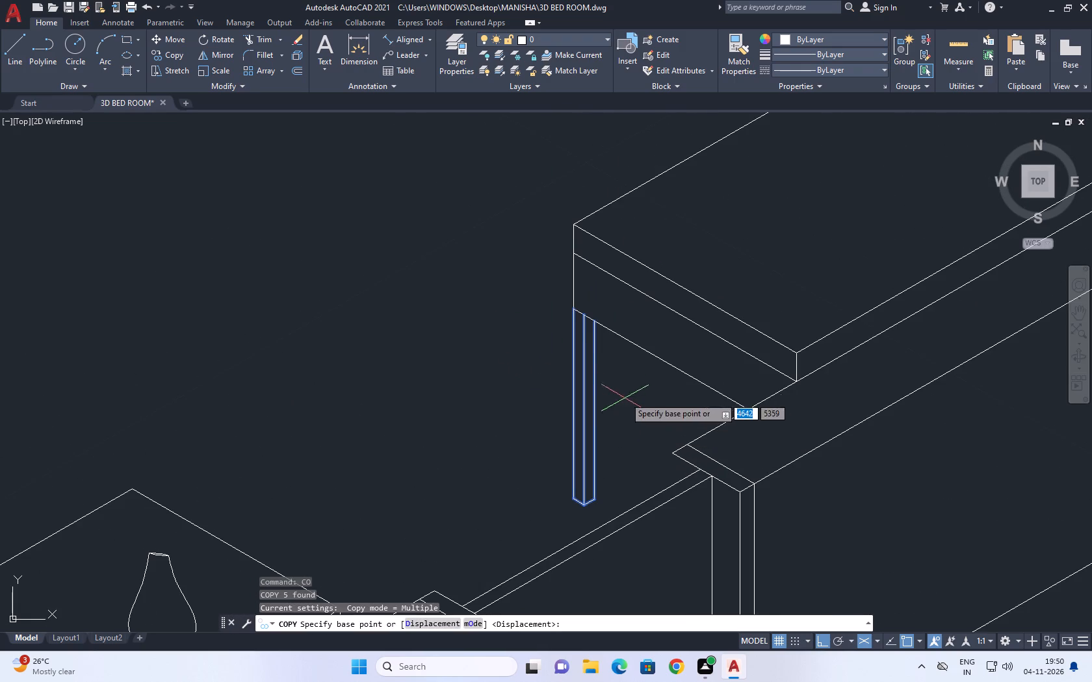
scroll(614, 344, "up", 1)
left_click(584, 309)
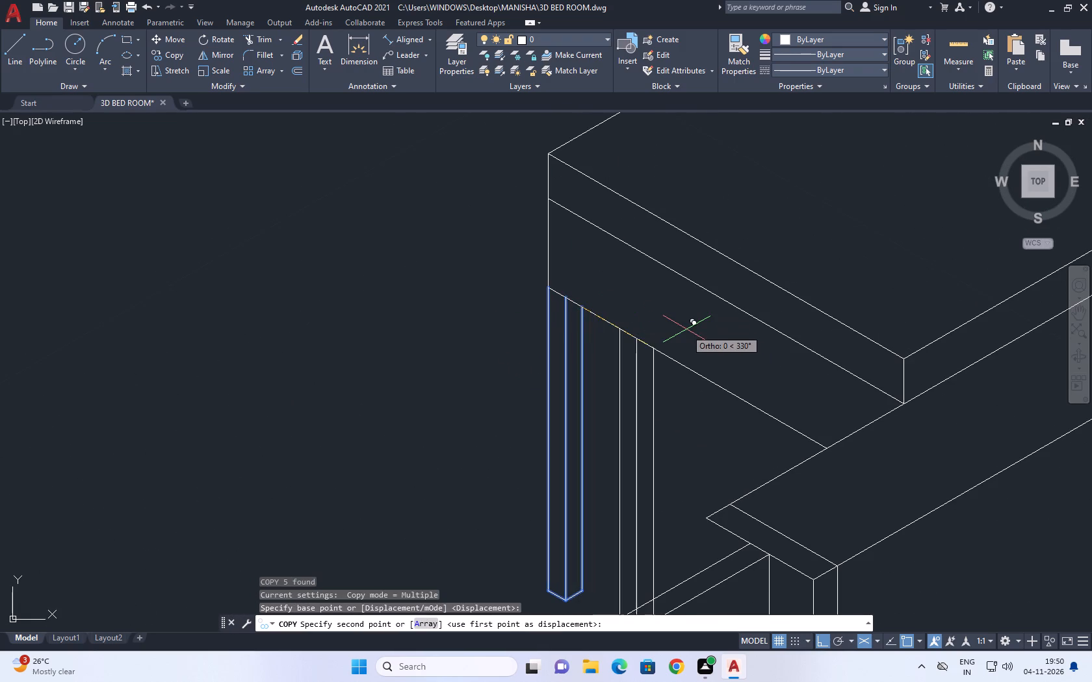
left_click(704, 327)
key("Escape")
Move the second leg's two bottom edges straight up along its vertical lines on the right isoplane, well above the low wall.
middle_click_drag(641, 384, 643, 347)
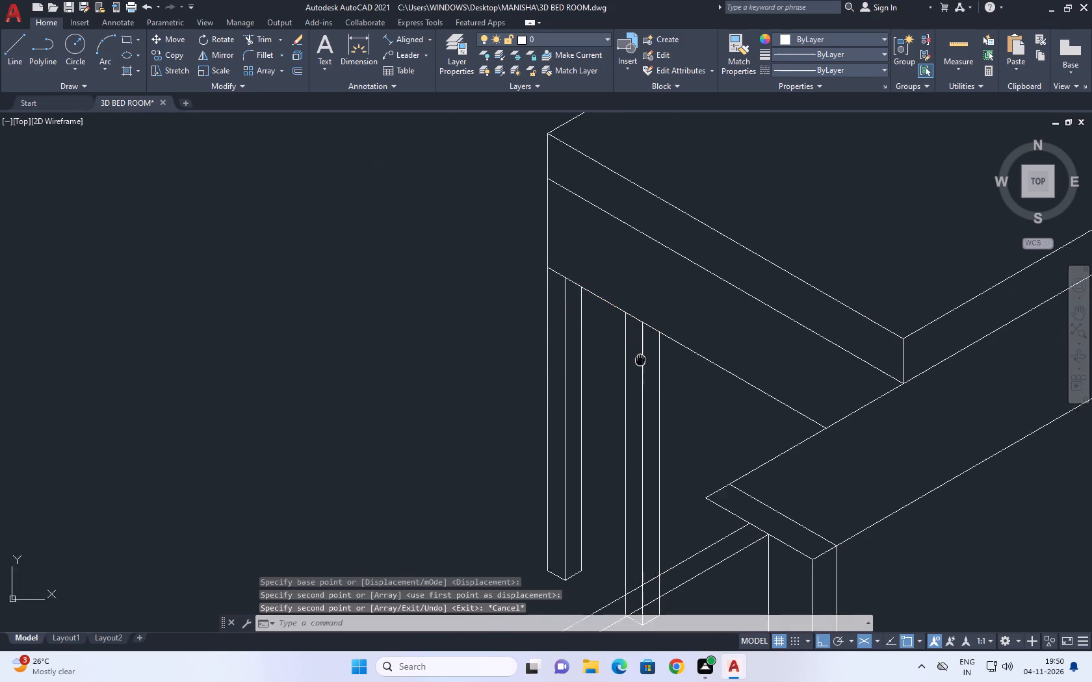
middle_click_drag(643, 347, 651, 293)
scroll(656, 551, "up", 1)
left_click(660, 547)
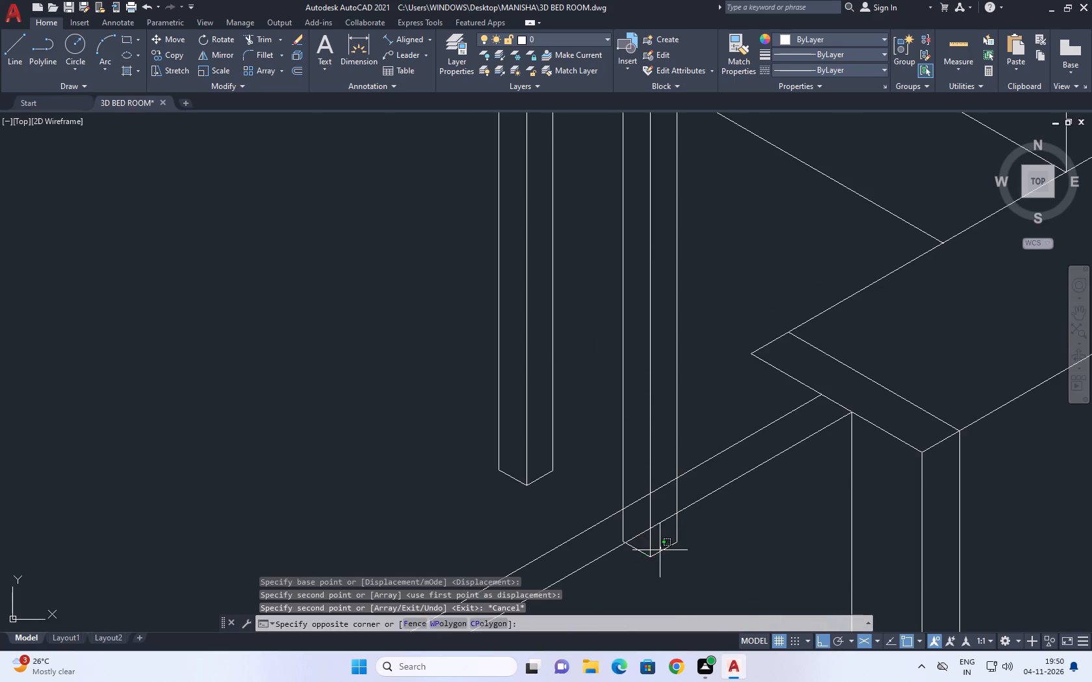
left_click(652, 569)
left_click(637, 551)
key("m")
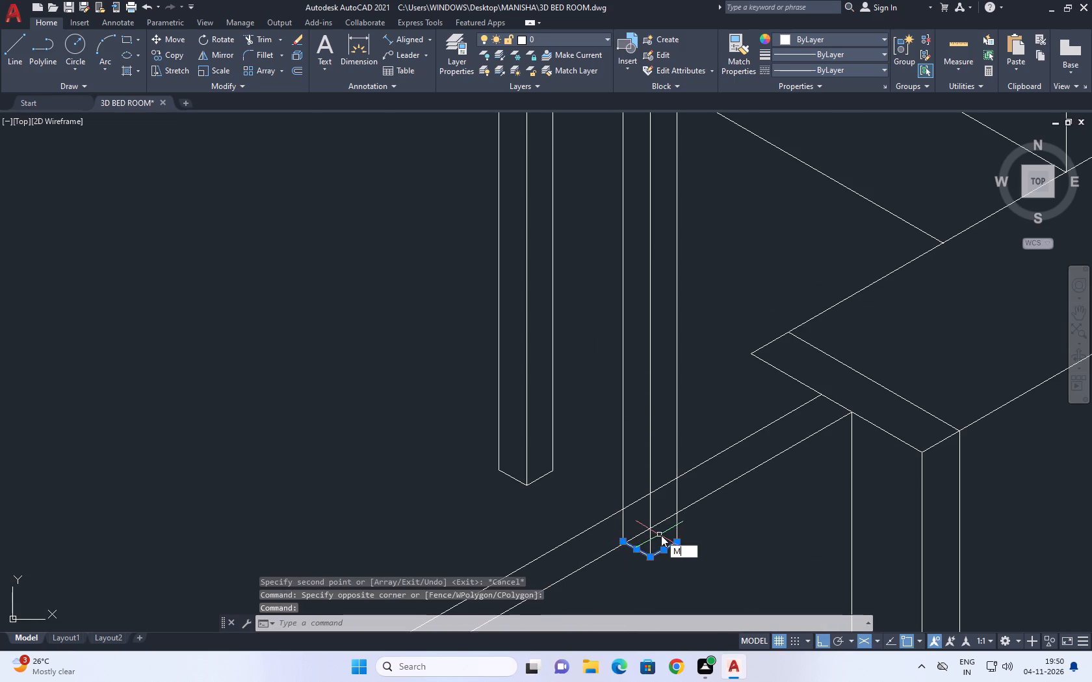
key("space")
left_click(653, 555)
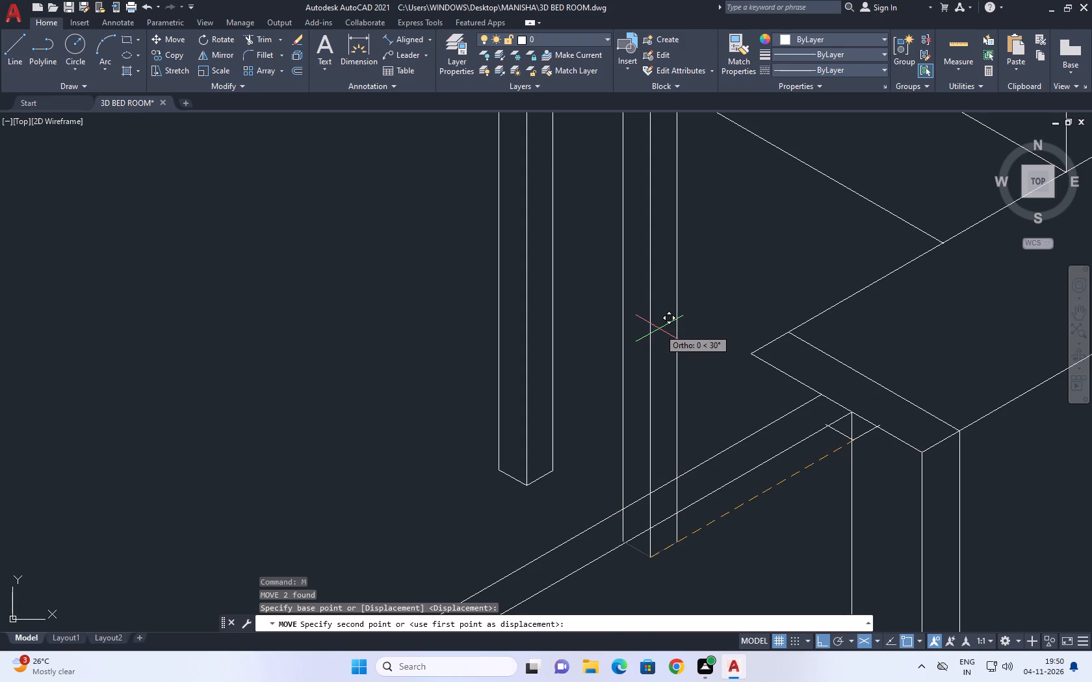
key("F5")
left_click(648, 346)
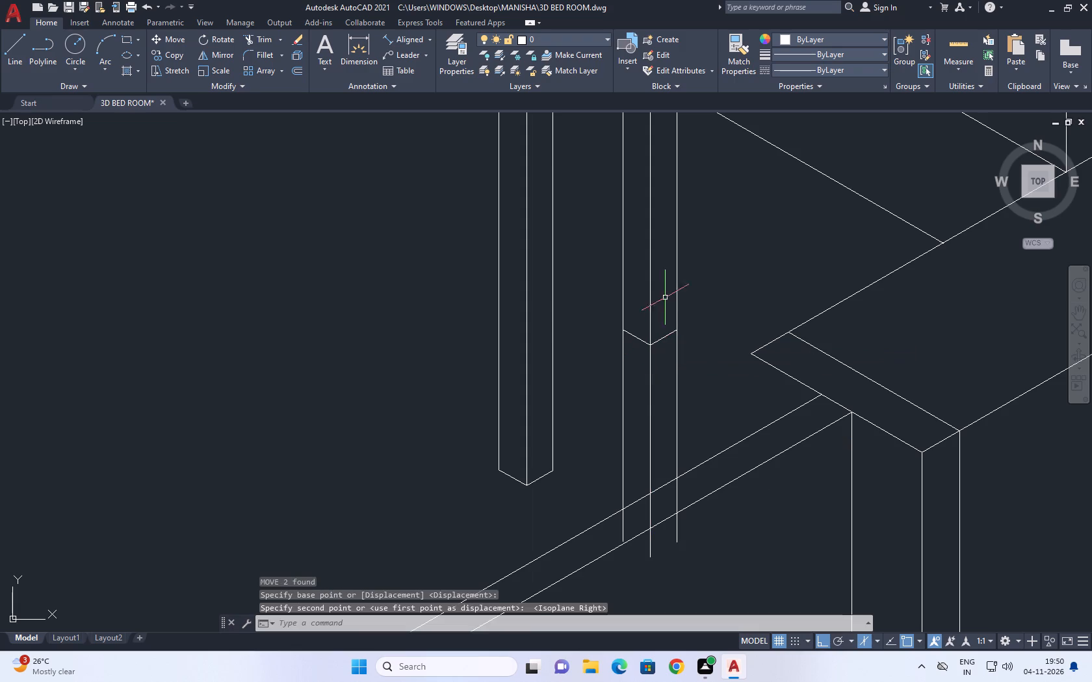
key("Escape")
Trim the second leg's three vertical lines below its raised bottom edges and erase the leftover pieces crossing the low wall.
key("t")
type("R")
key("space")
left_click(692, 388)
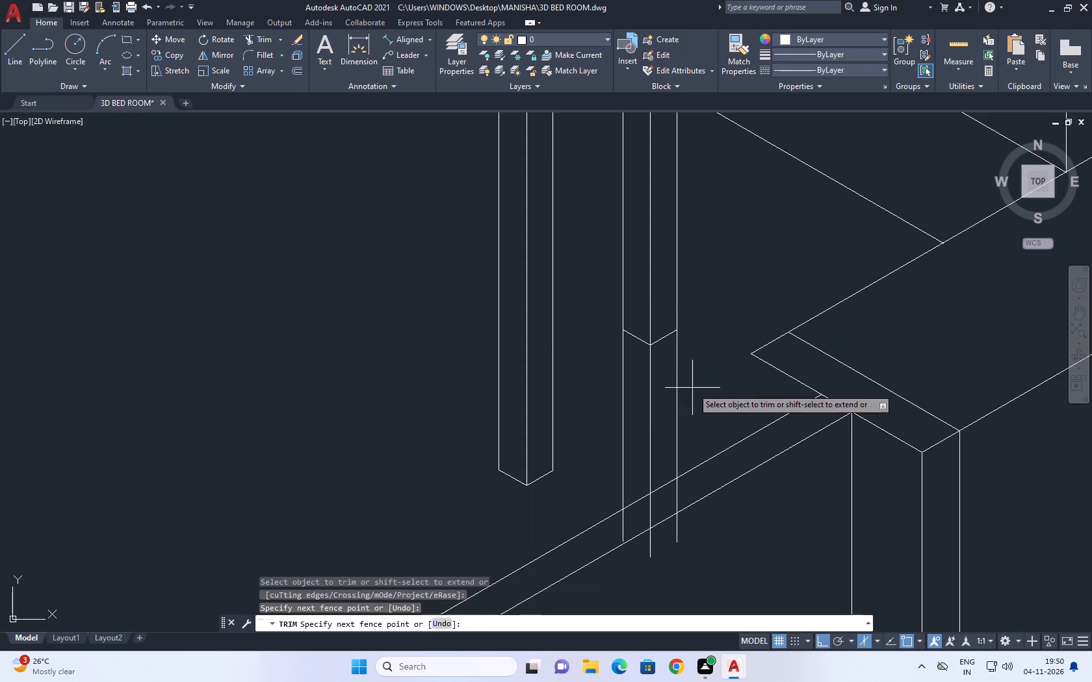
left_click(612, 394)
key("Escape")
middle_click_drag(648, 486, 640, 353)
left_click(590, 339)
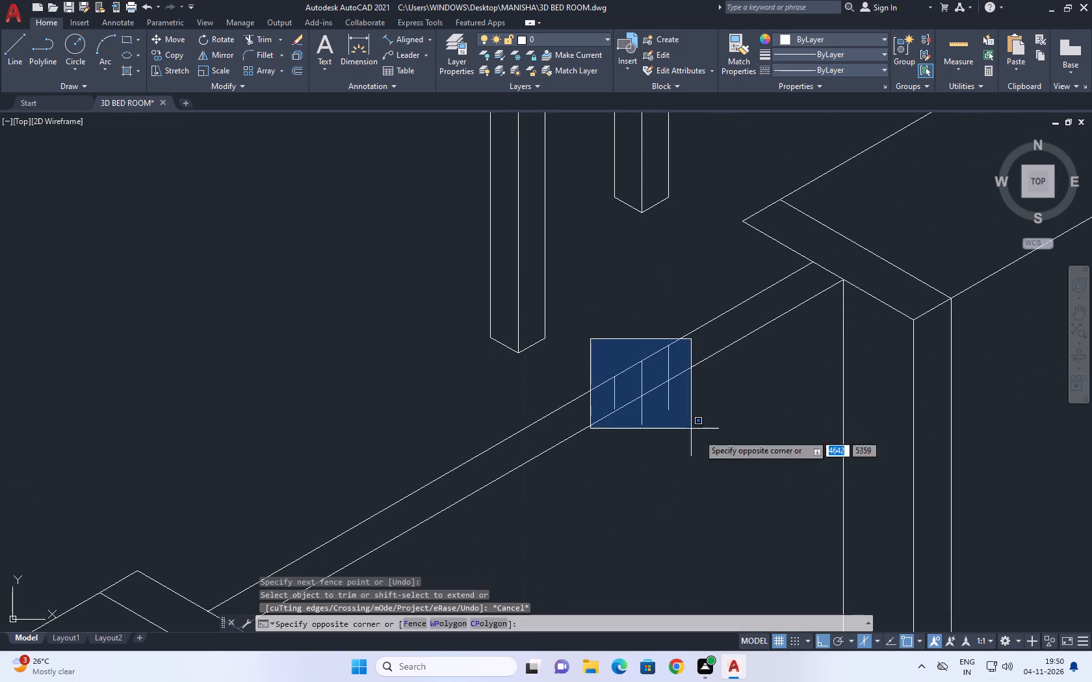
left_click(731, 487)
key("Delete")
Move the shortened second leg at 330° along the table's lower edge by about one leg width, on the left isoplane.
scroll(684, 393, "down", 2)
middle_click_drag(725, 299, 725, 401)
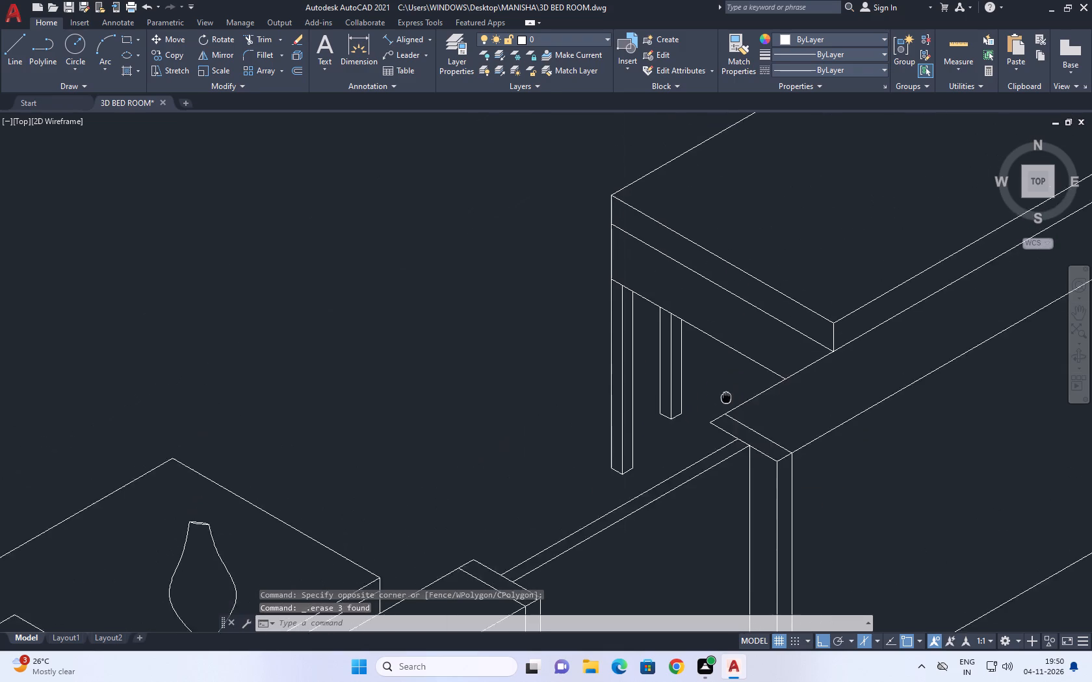
middle_click_drag(725, 401, 718, 417)
left_click_drag(643, 303, 642, 309)
left_click(706, 472)
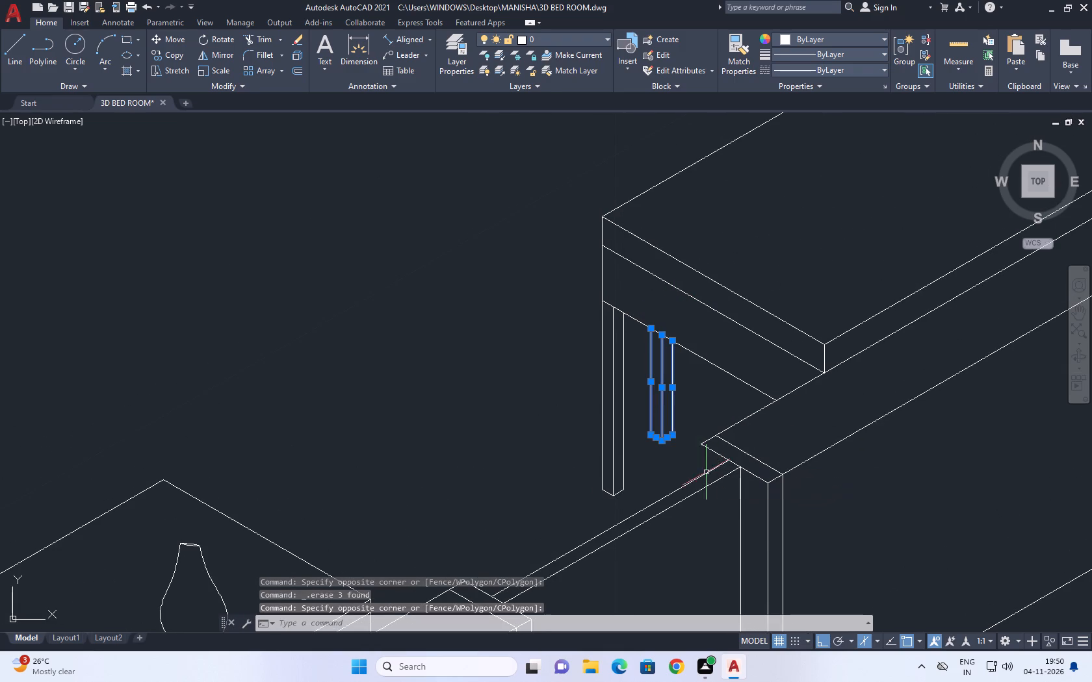
left_click(165, 36)
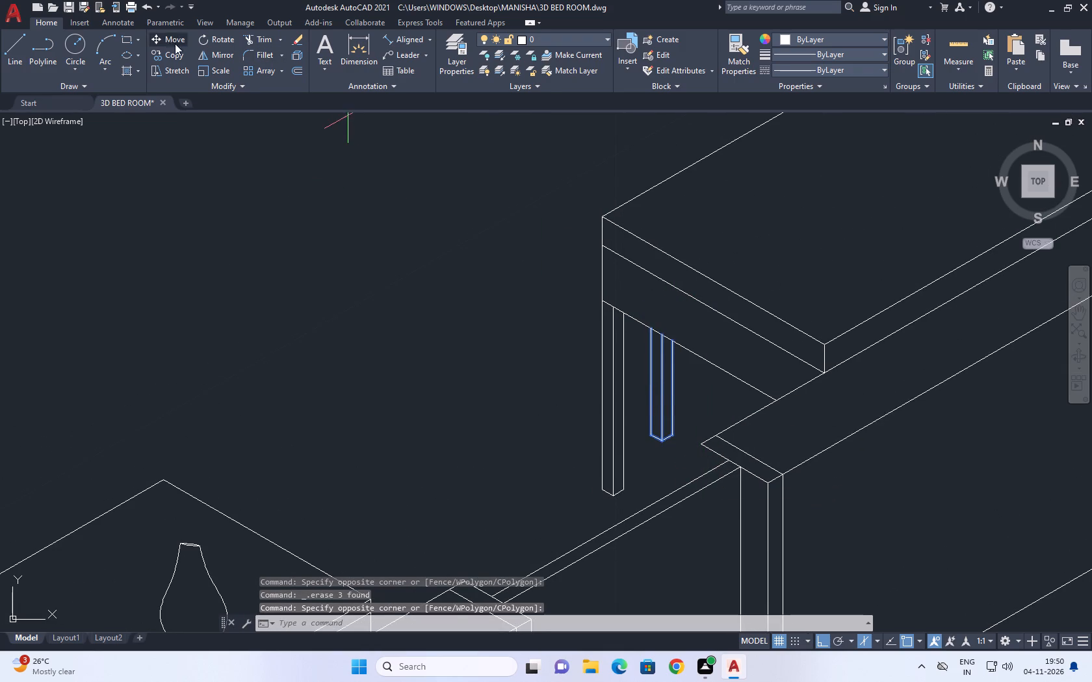
scroll(665, 333, "up", 2)
left_click(678, 355)
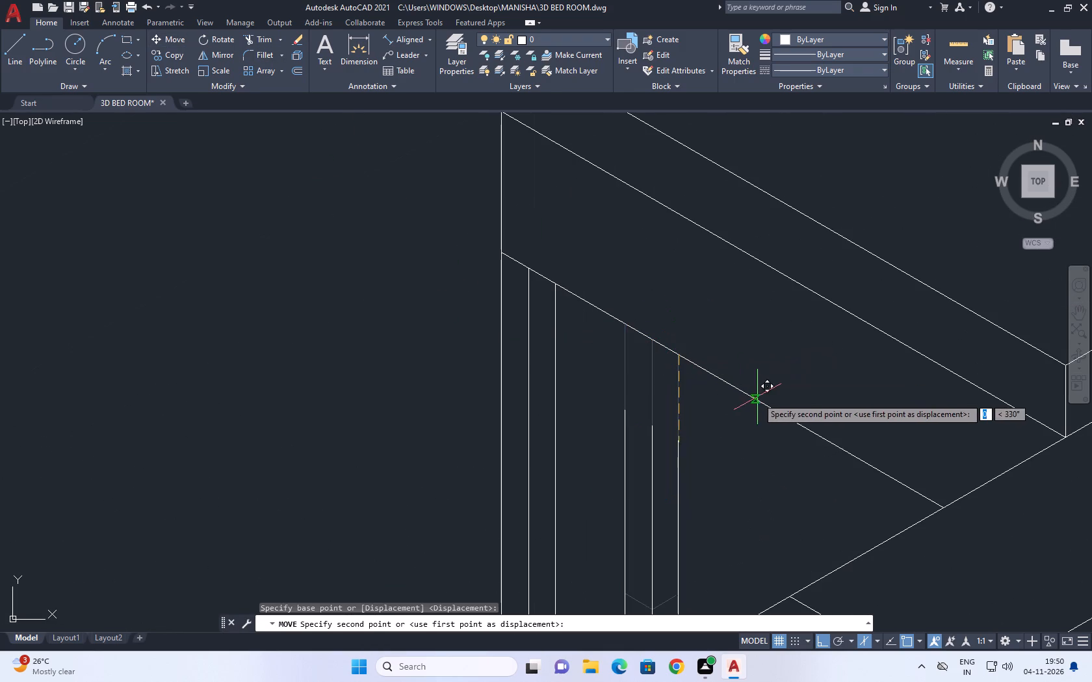
key("F5")
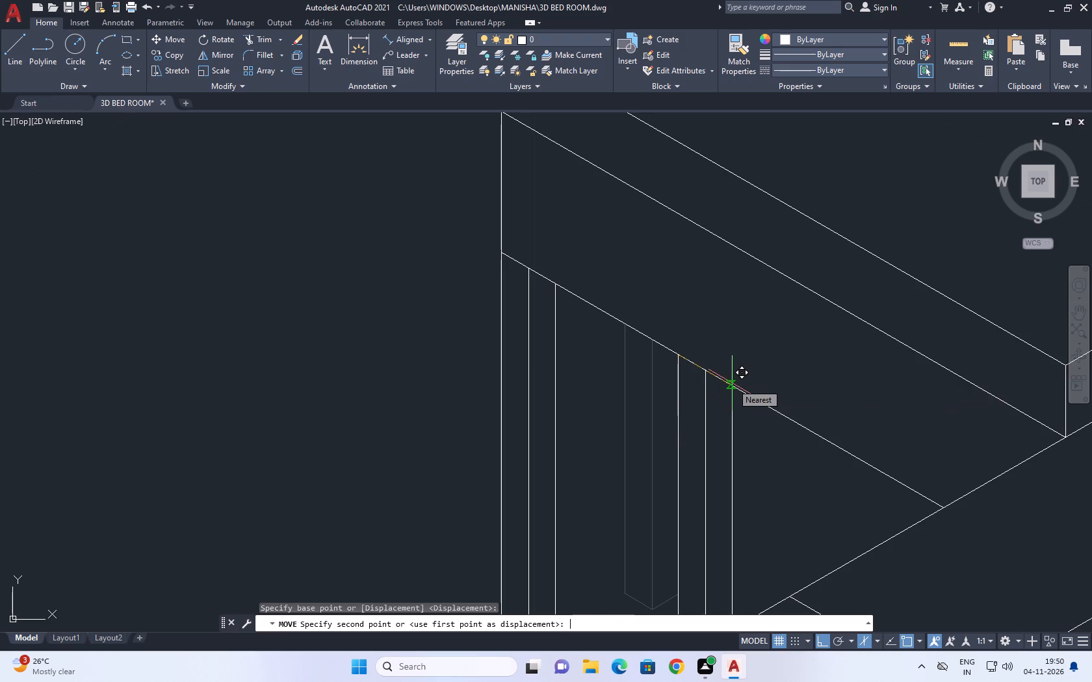
left_click(733, 383)
Examine the table and its two legs against the low wall and the rest of the room.
scroll(720, 337, "down", 2)
middle_click_drag(791, 370, 697, 339)
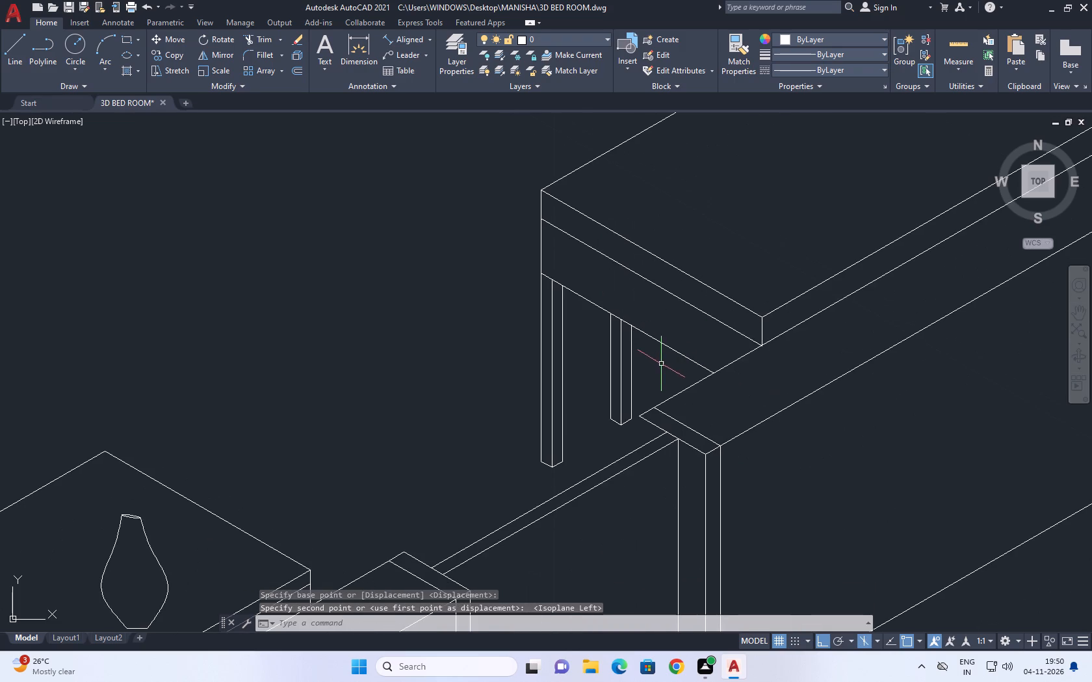
scroll(684, 400, "down", 1)
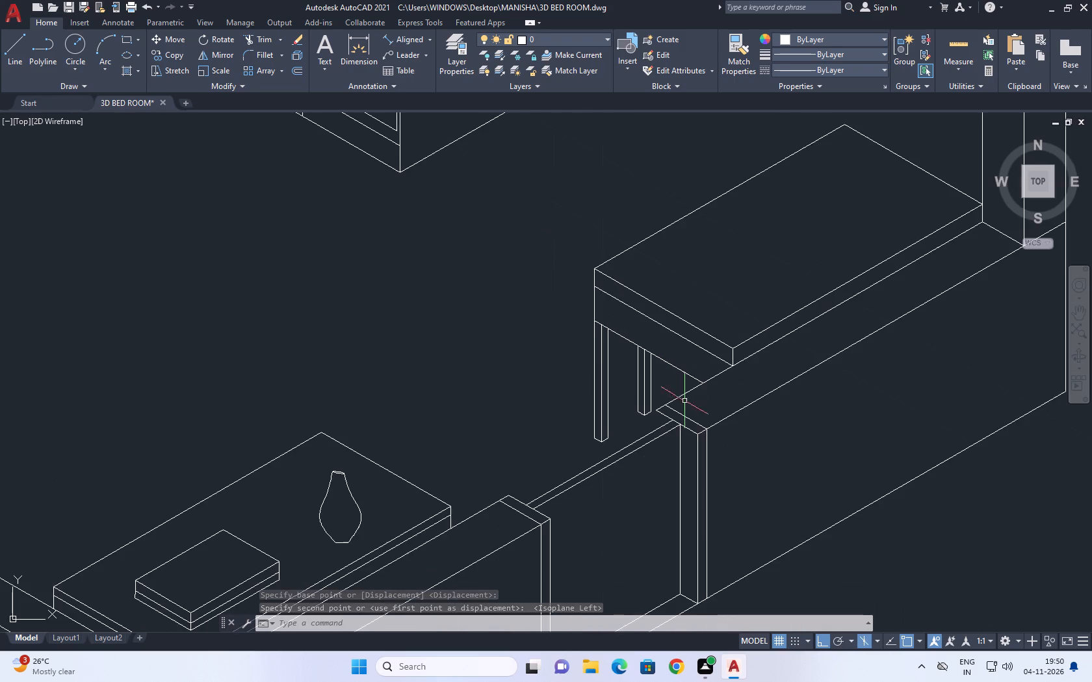
middle_click_drag(731, 401, 670, 415)
scroll(642, 365, "down", 2)
middle_click_drag(697, 329, 671, 333)
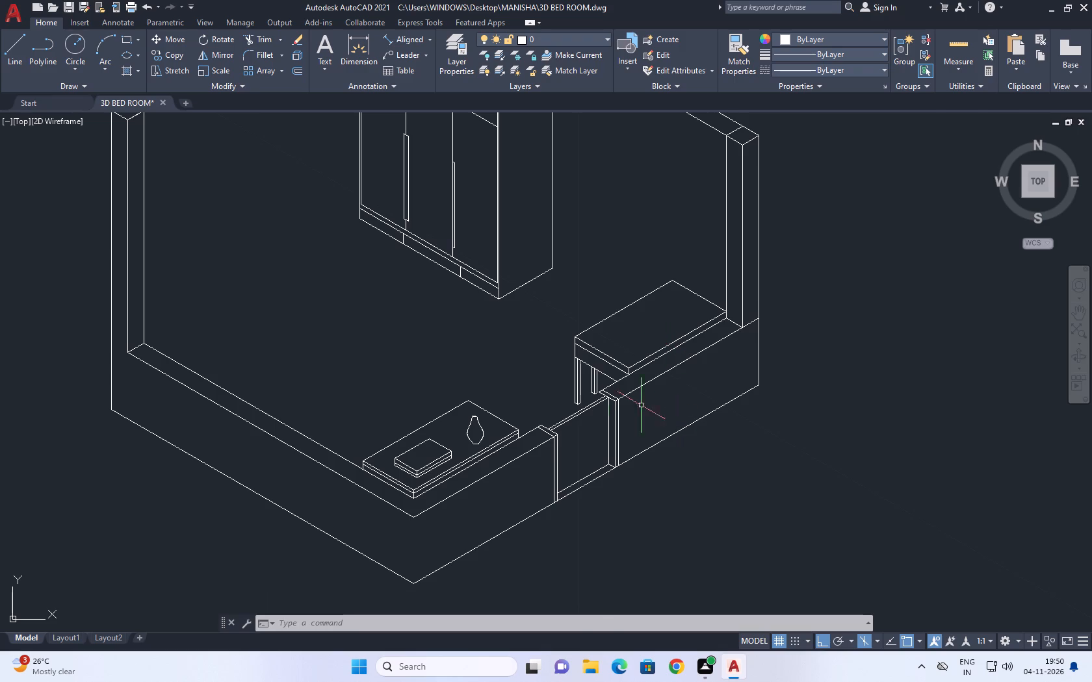
scroll(590, 381, "up", 2)
middle_click_drag(545, 272, 616, 337)
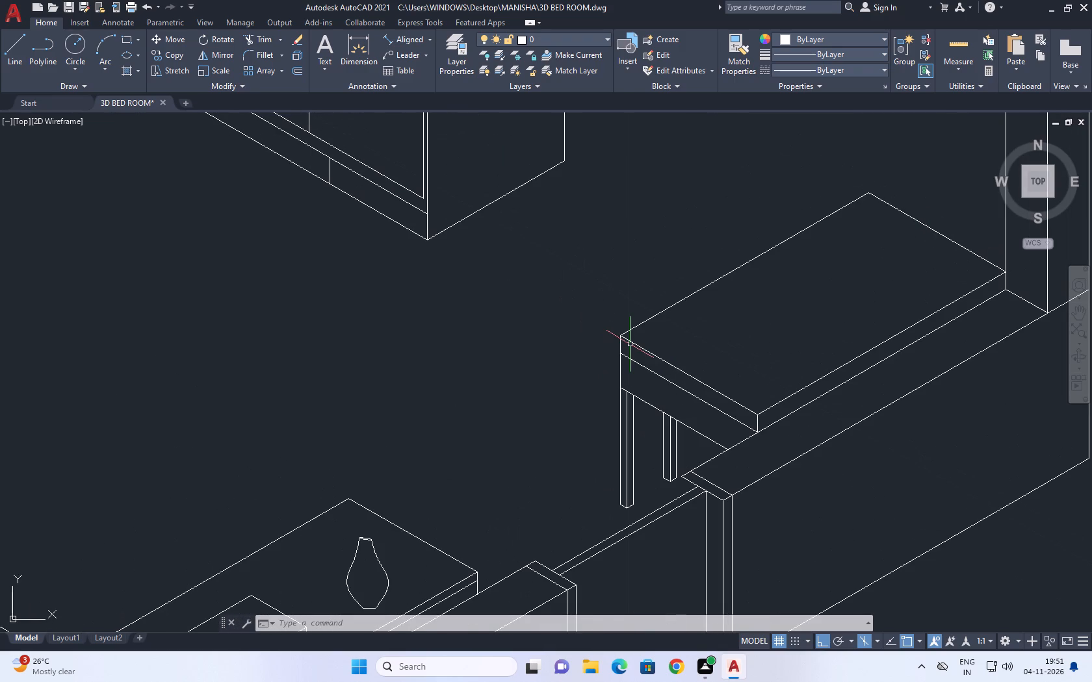
middle_click(697, 422)
Stretch the upper end of the first leg's middle vertical line straight up, slightly past the tabletop's upper front edge.
scroll(640, 404, "up", 2)
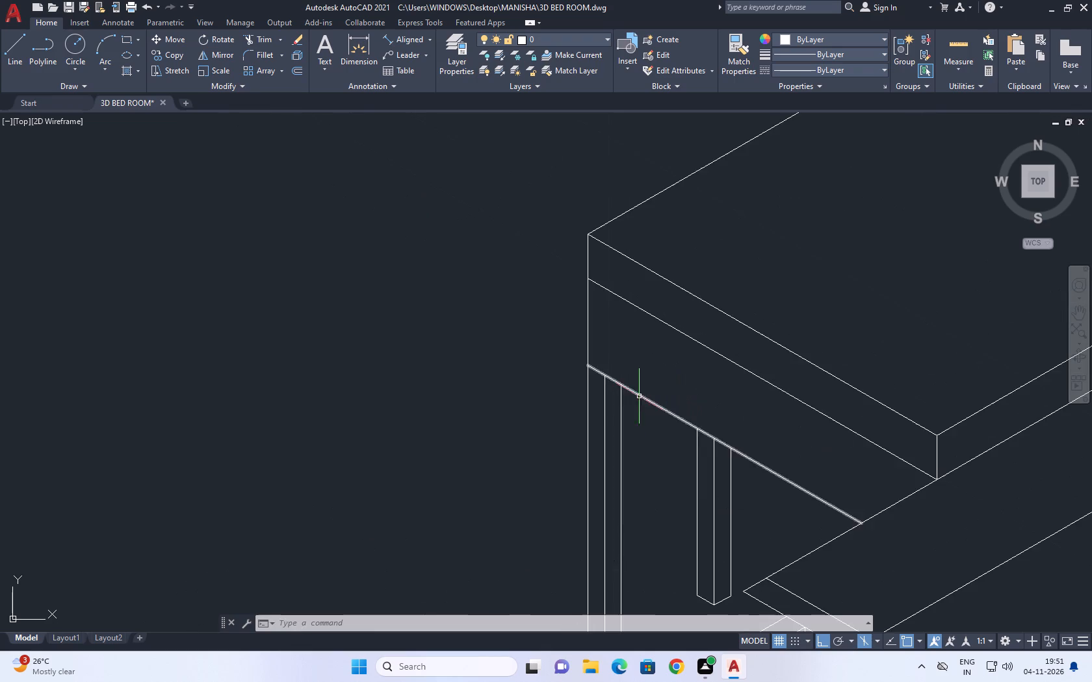
middle_click_drag(627, 357, 647, 401)
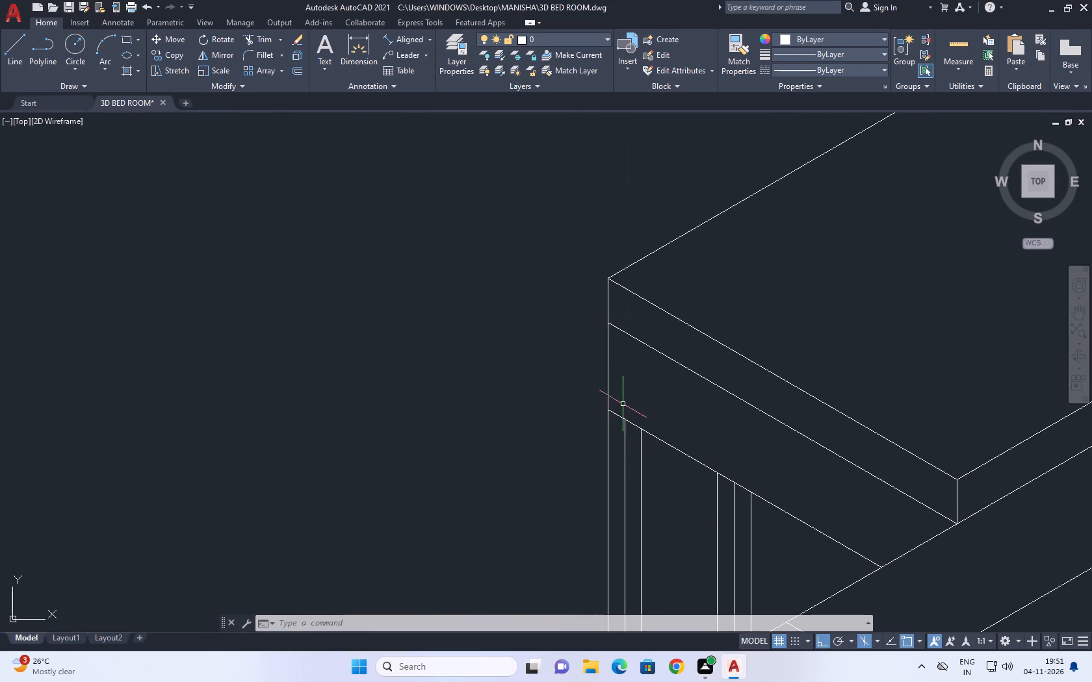
left_click(626, 434)
left_click(622, 422)
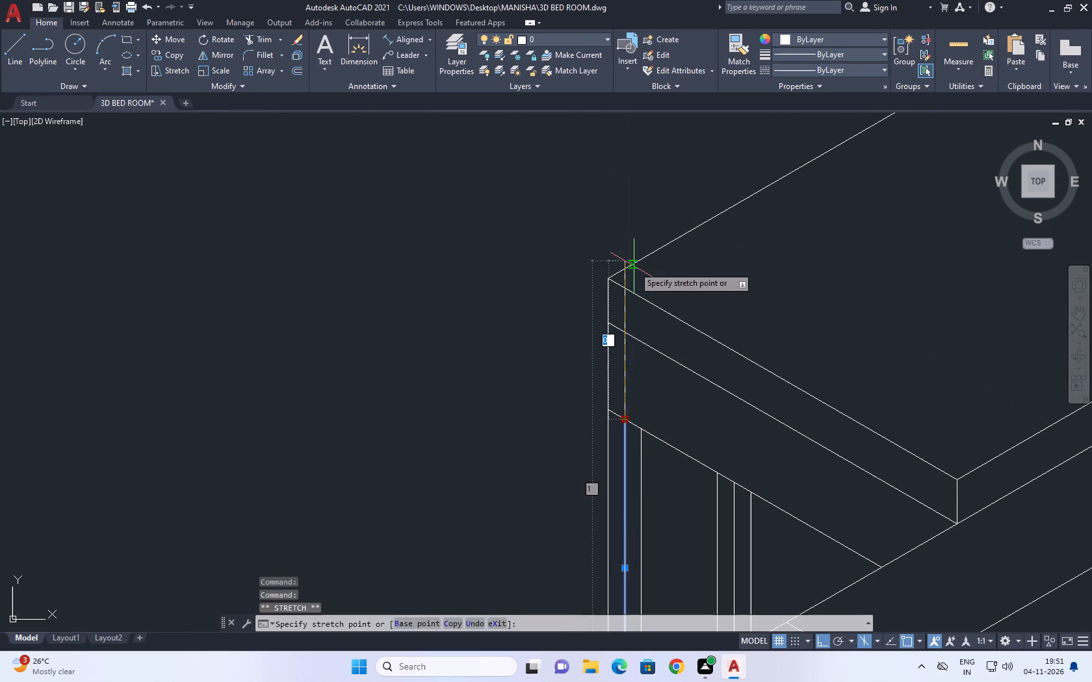
scroll(634, 275, "up", 2)
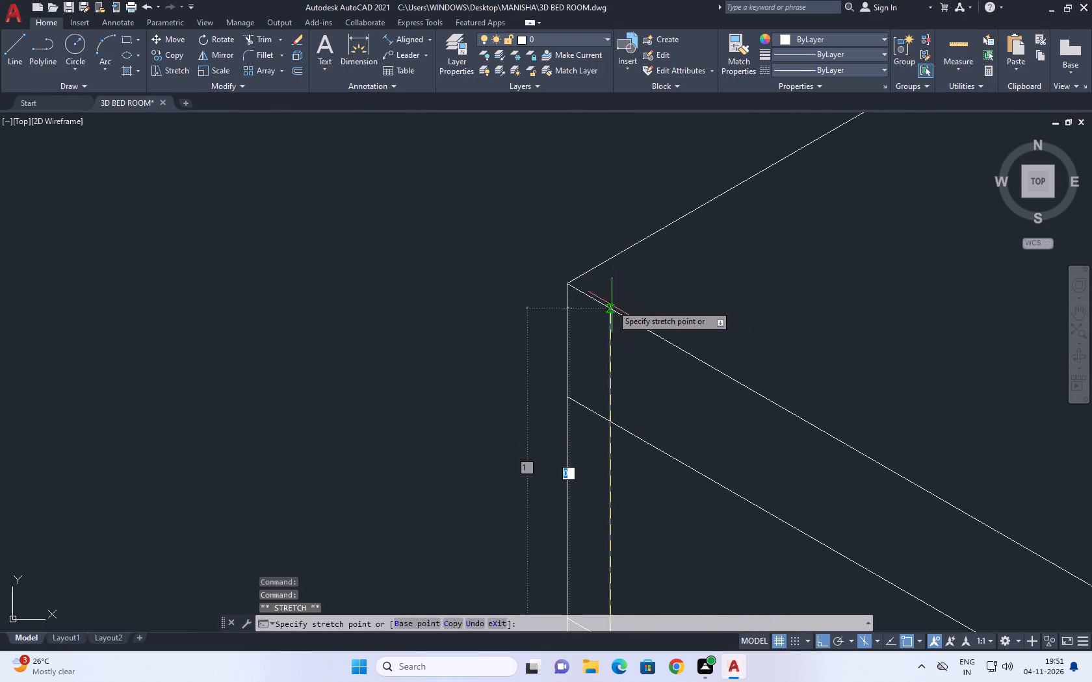
left_click(619, 279)
right_click(683, 285)
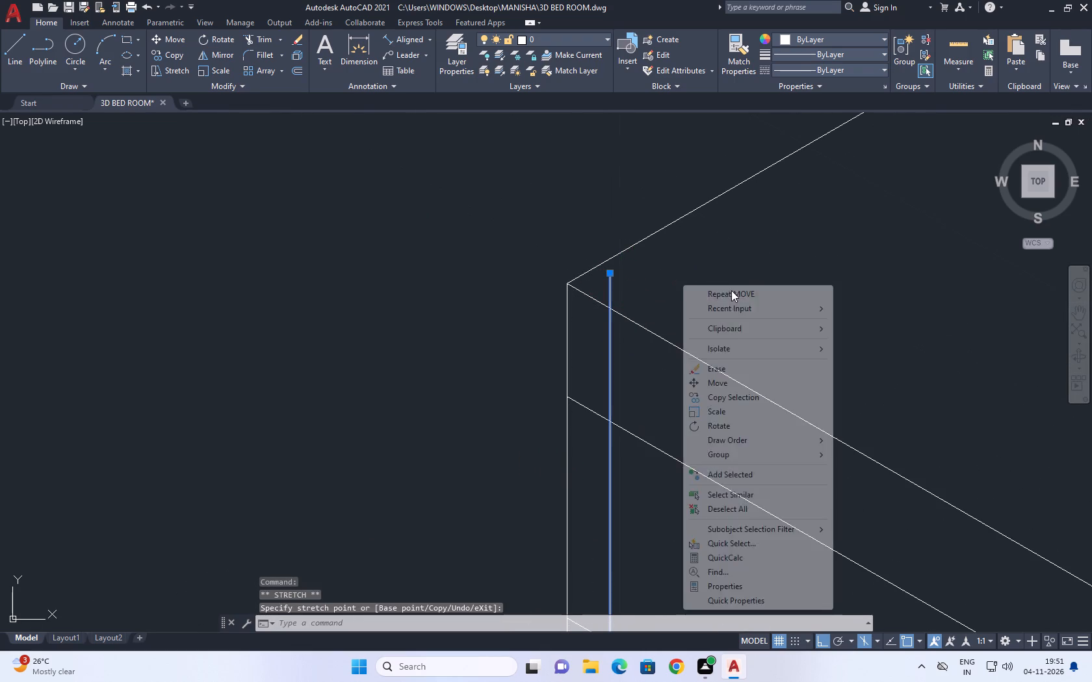
left_click(744, 512)
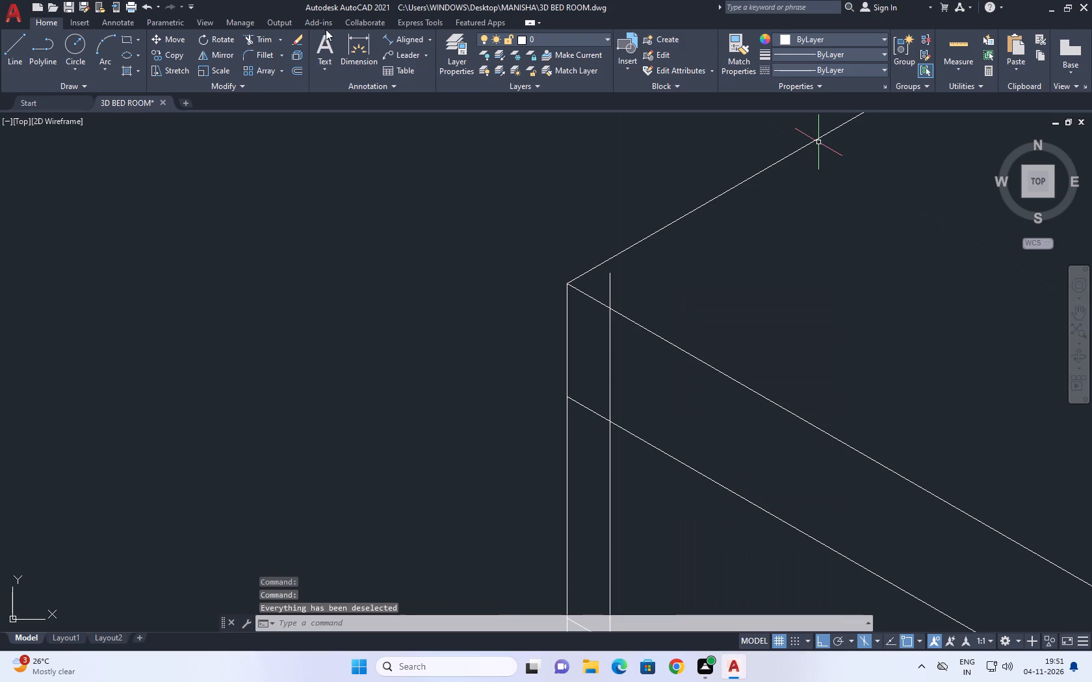
Trim the first leg's middle line above the tabletop and across the slab's thickness, so it ends at the slab's lower edge.
left_click(246, 37)
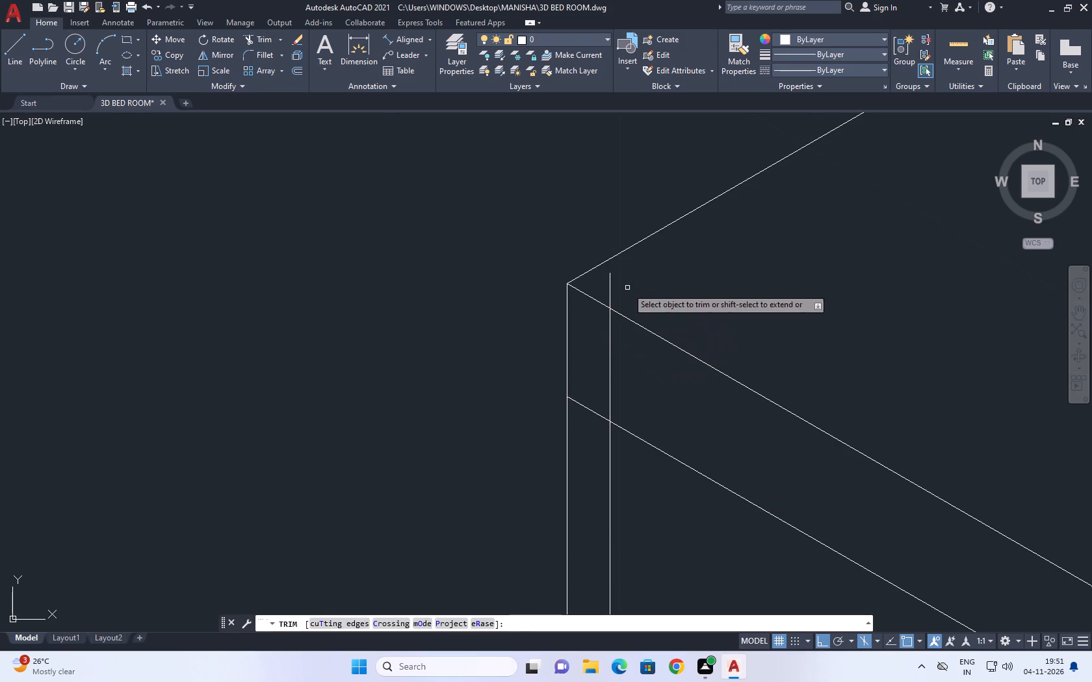
left_click(611, 288)
middle_click_drag(705, 305, 574, 305)
right_click(652, 320)
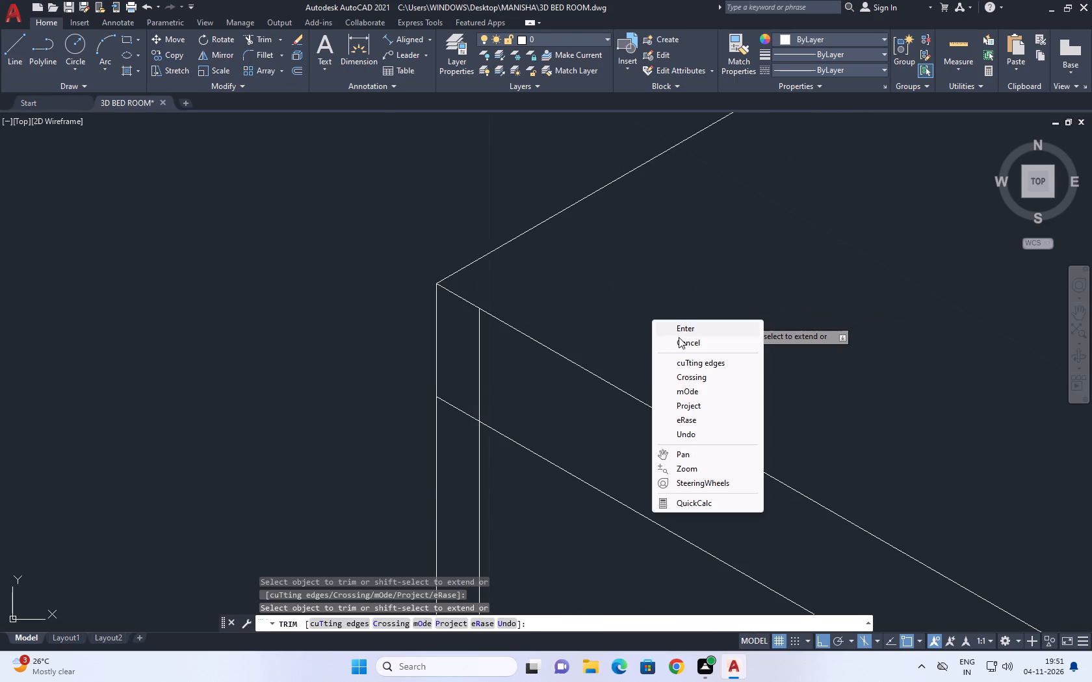
left_click(715, 335)
scroll(612, 323, "down", 4)
middle_click_drag(720, 341, 641, 328)
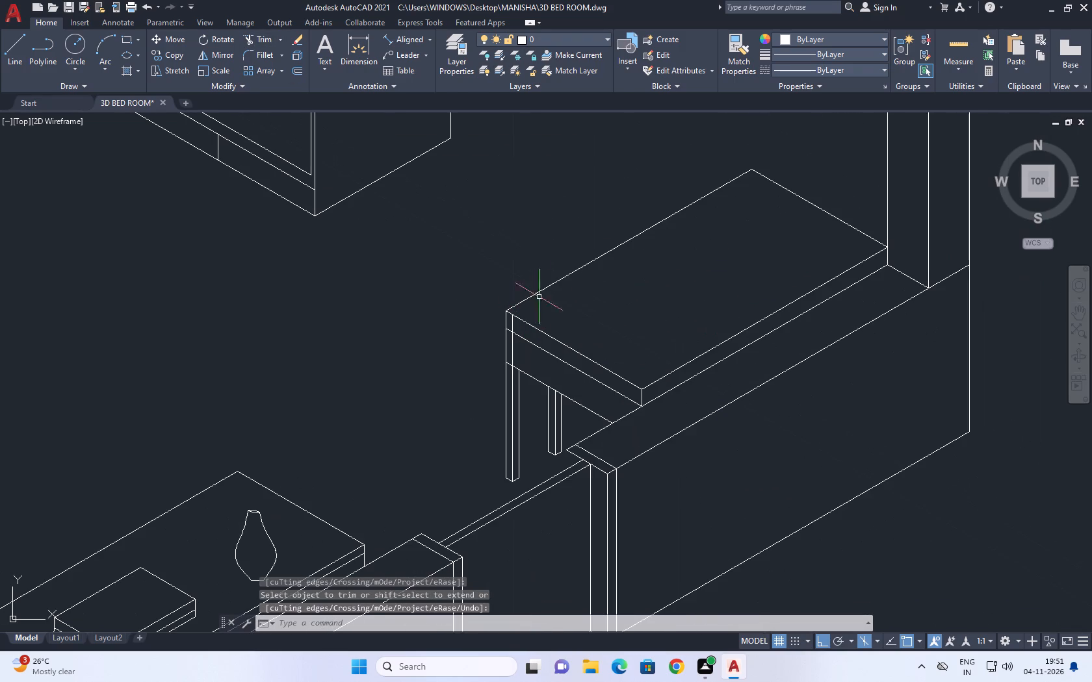
right_click(556, 285)
left_click(614, 292)
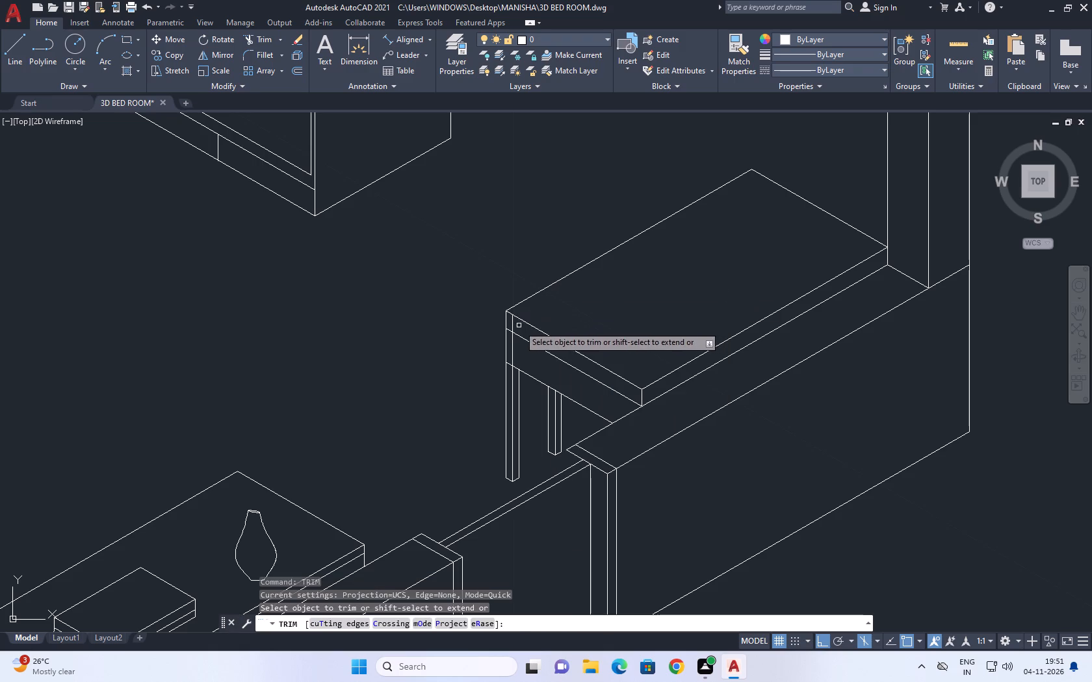
left_click(512, 324)
right_click(597, 309)
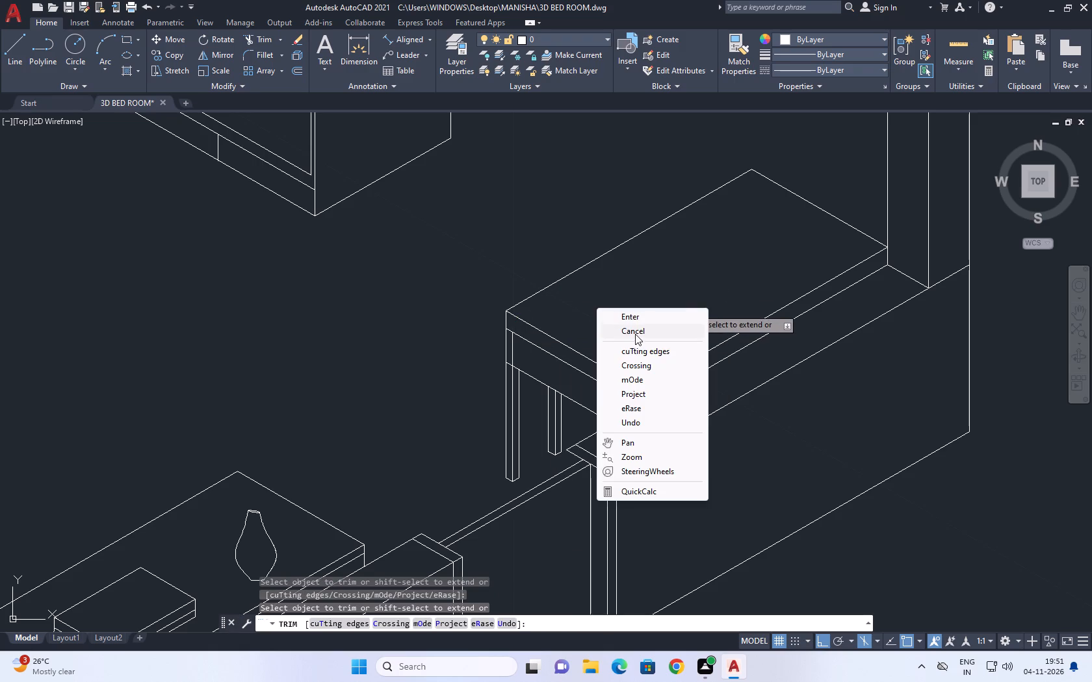
left_click(641, 320)
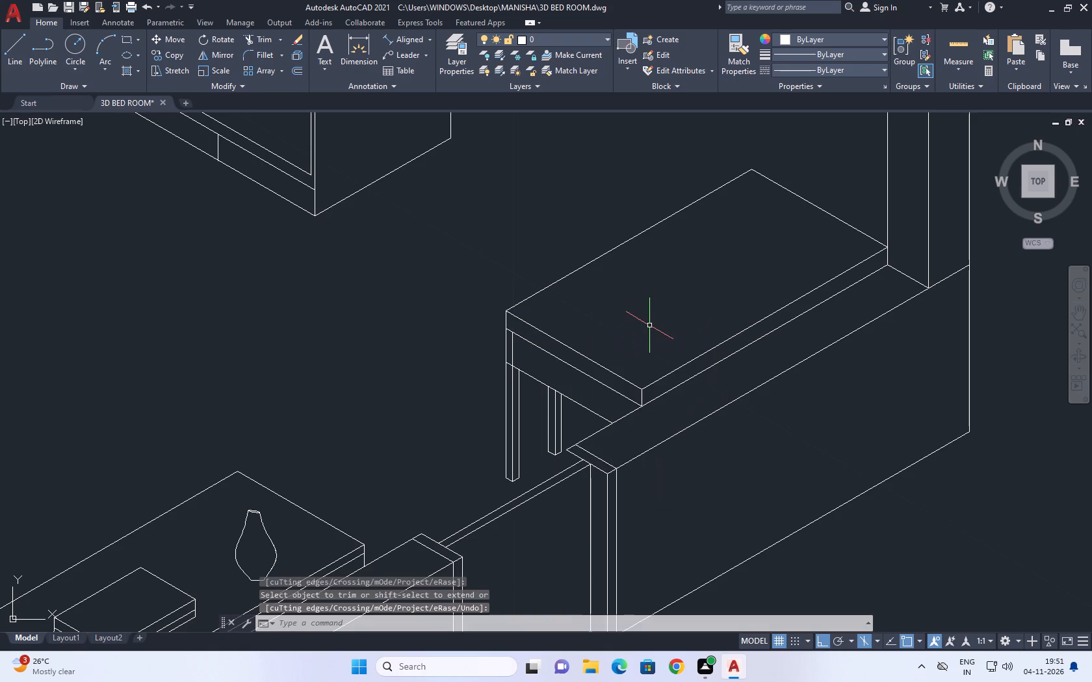
middle_click_drag(552, 387, 598, 372)
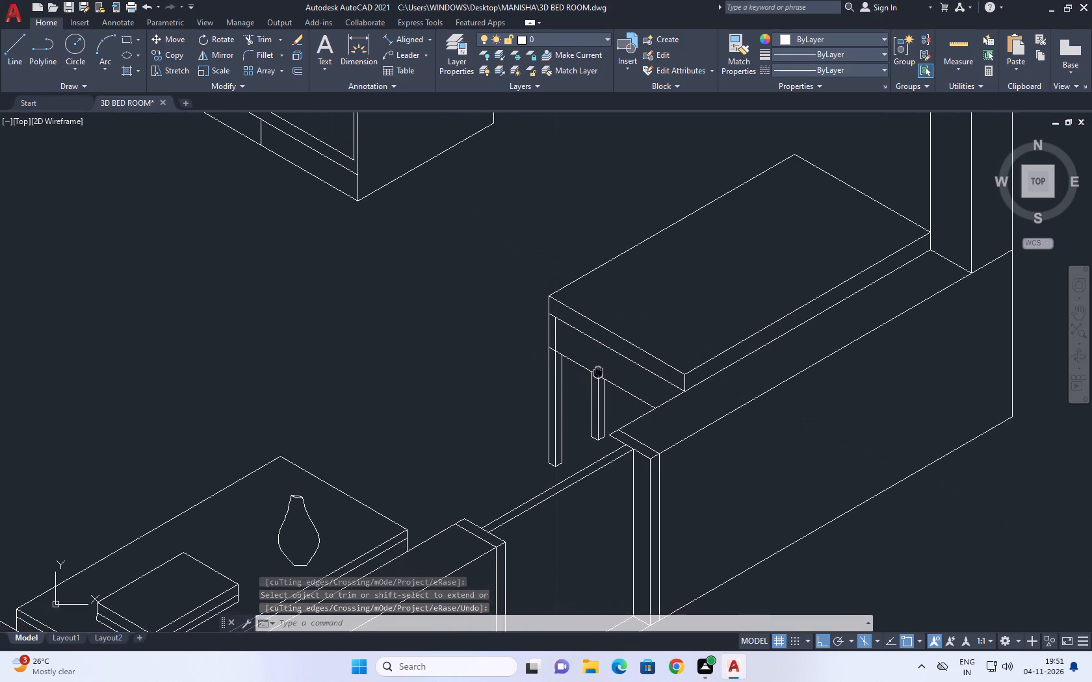
Stretch the upper end of the first leg's middle line straight down to the lower edge of the table's side panel.
scroll(558, 336, "up", 1)
left_click(562, 331)
left_click(556, 330)
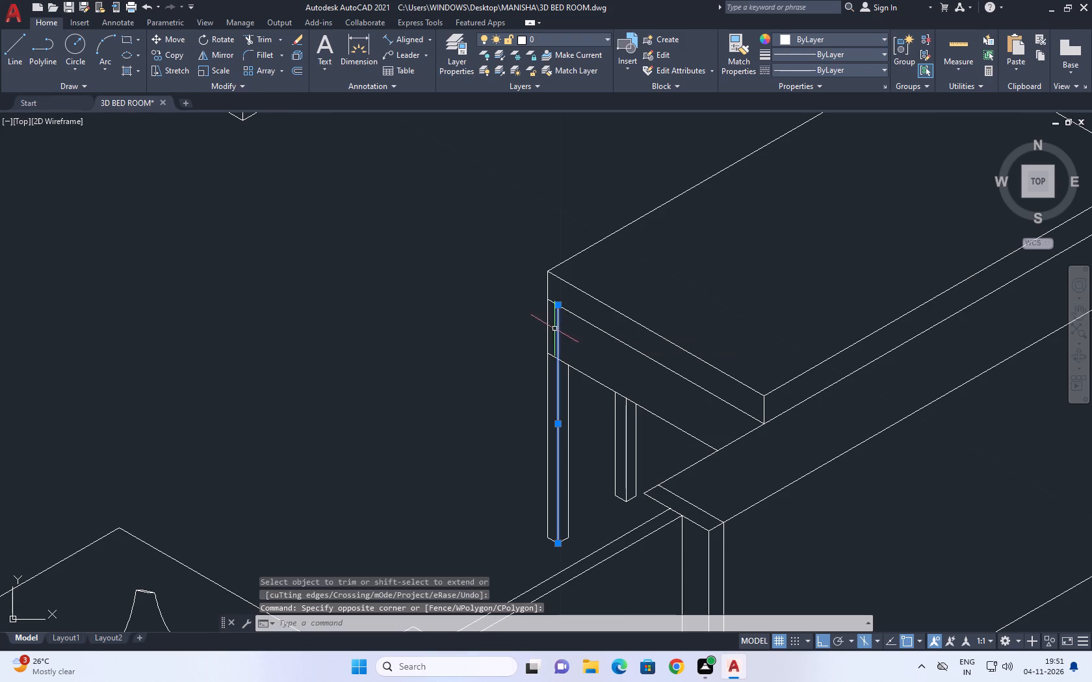
left_click(560, 306)
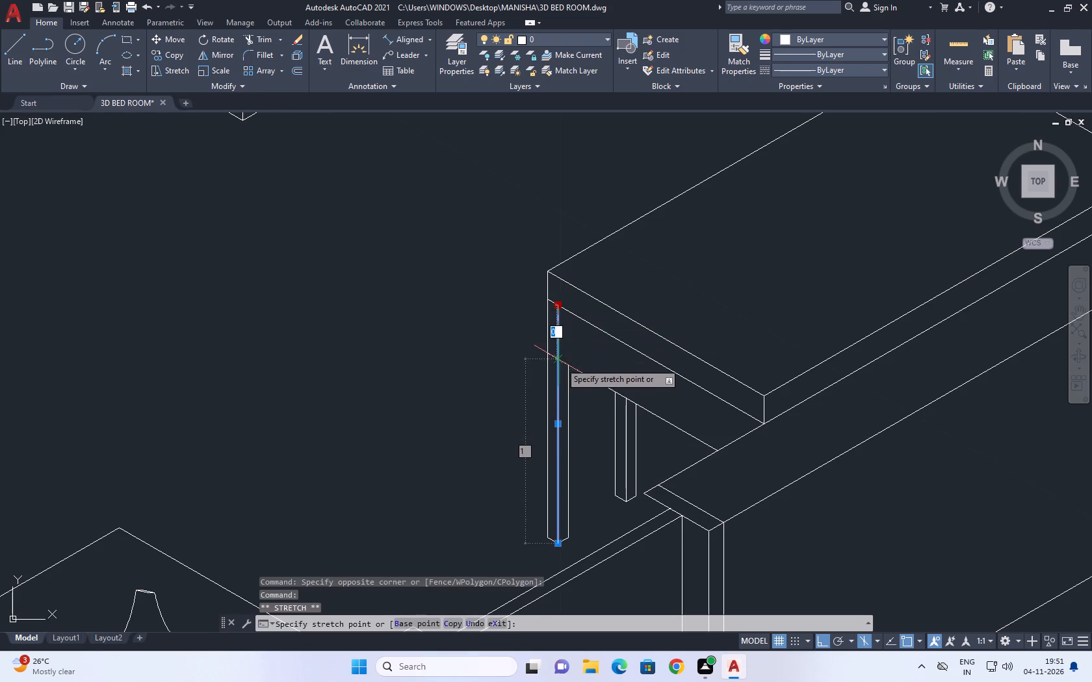
left_click(558, 359)
right_click(693, 254)
left_click(761, 478)
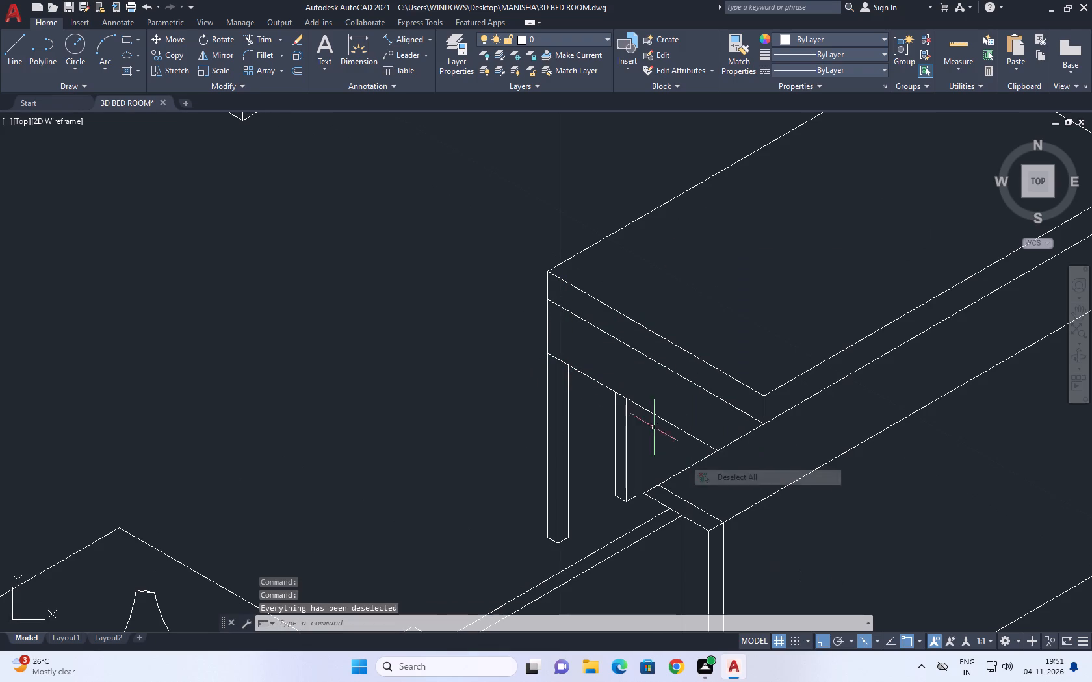
Draw three connected sides of a small isometric rectangle on the tabletop at 330°, 30° and 150°, using the top isoplane for the last two.
middle_click_drag(728, 349, 519, 395)
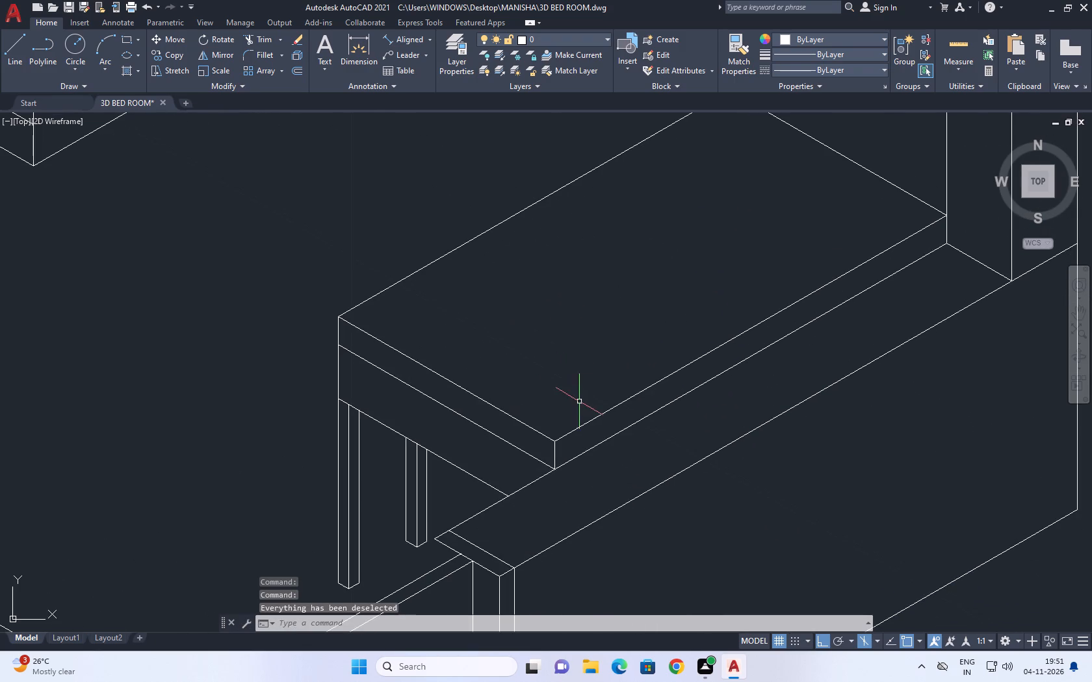
scroll(579, 403, "down", 1)
middle_click_drag(702, 262, 681, 299)
type("L")
key("space")
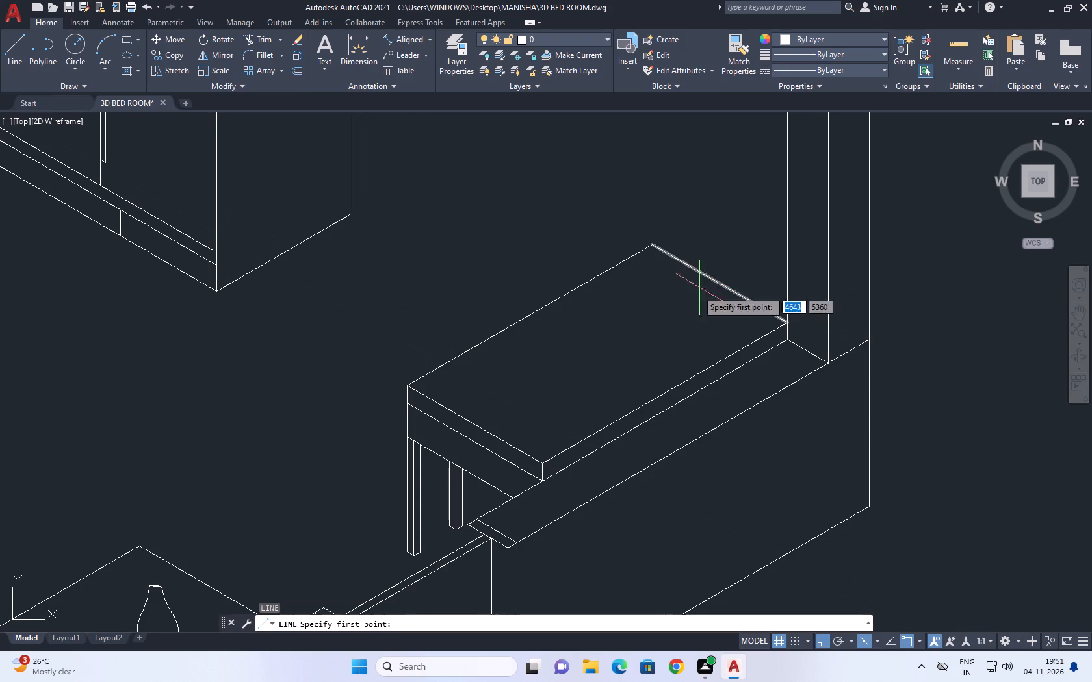
scroll(568, 354, "up", 1)
left_click(584, 336)
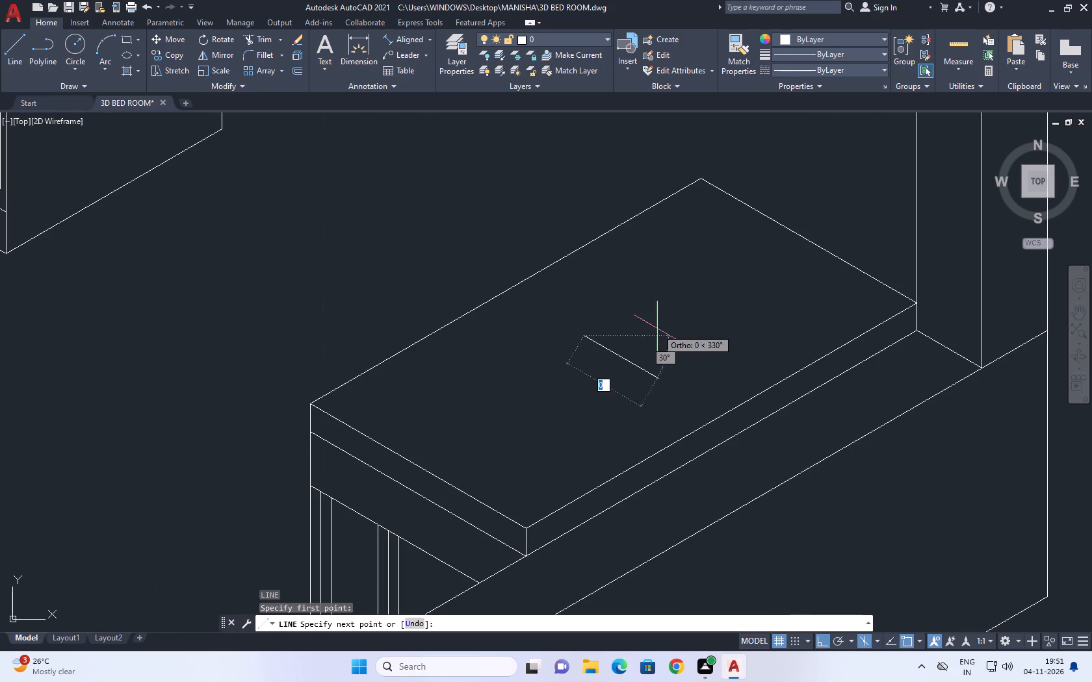
left_click(654, 368)
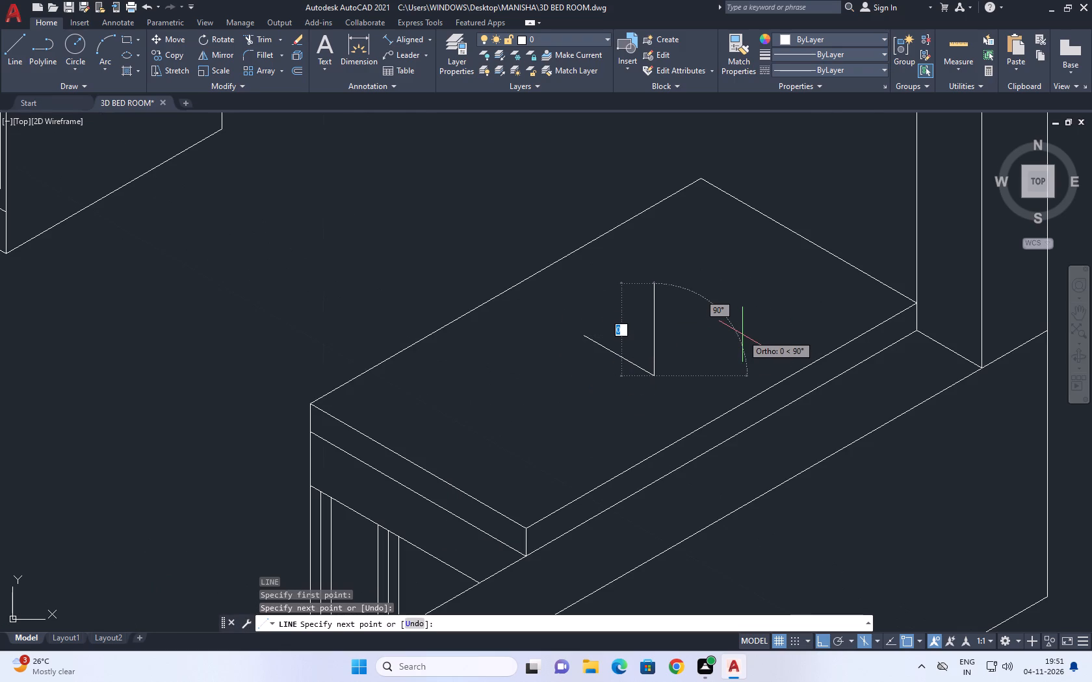
key("F5")
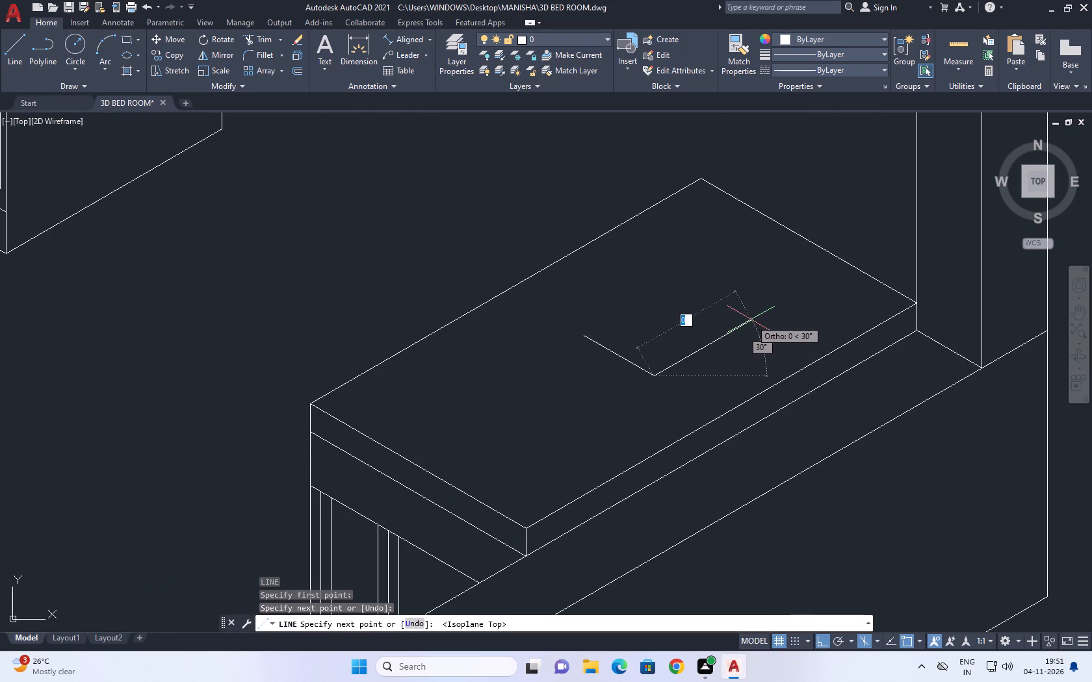
left_click(751, 319)
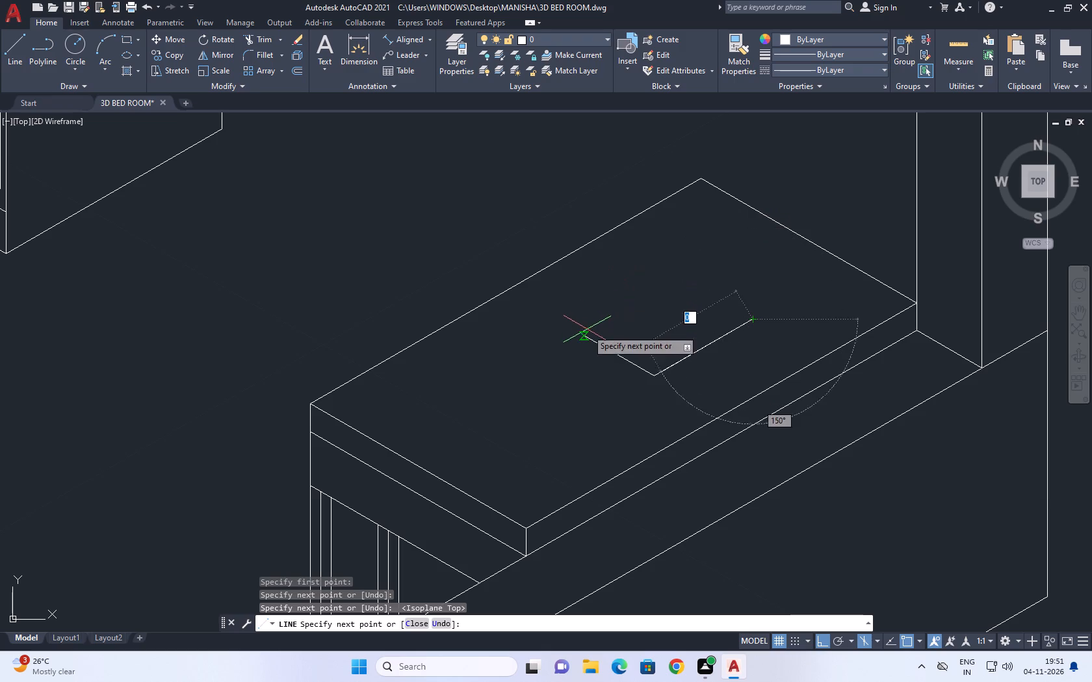
left_click(680, 271)
key("space")
Draw the rectangle's fourth side at 30° from its open corner and trim the overhanging ends at the far corner.
key("space")
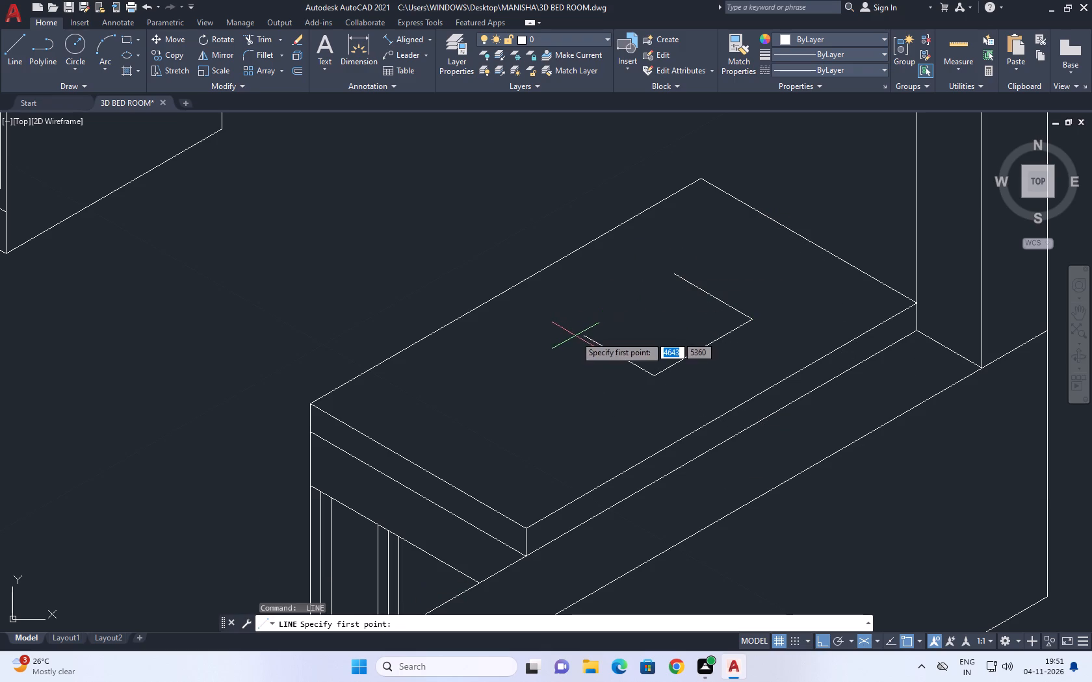
left_click(579, 335)
left_click(705, 253)
key("space")
scroll(656, 274, "up", 3)
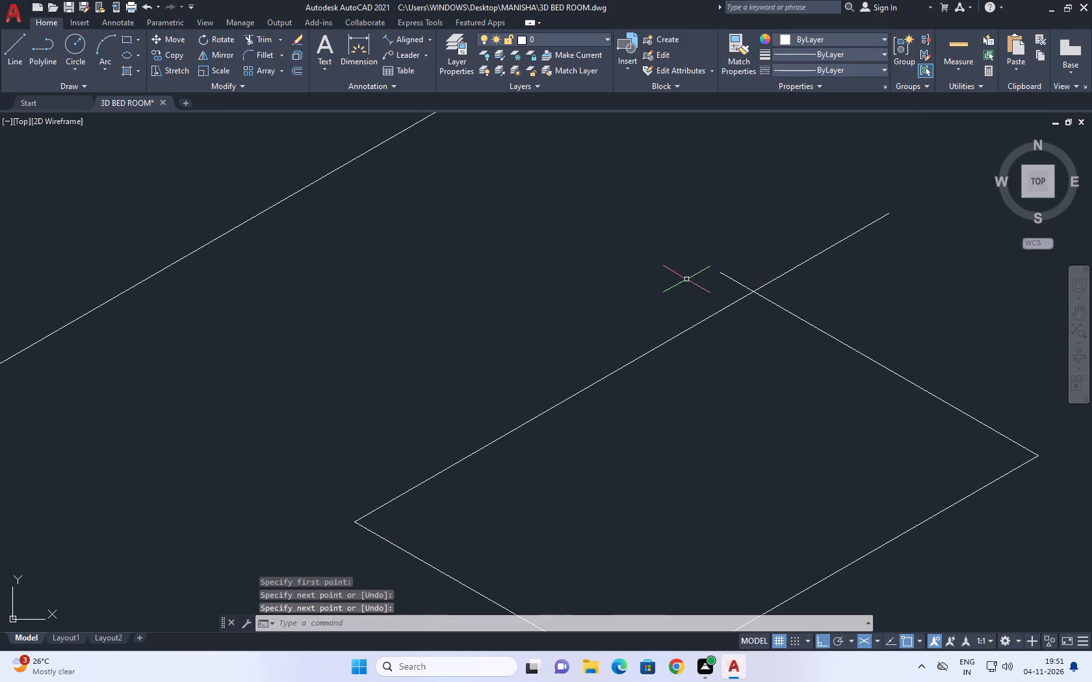
key("t")
type("R")
key("space")
left_click(688, 280)
left_click_drag(764, 277, 773, 281)
left_click(773, 281)
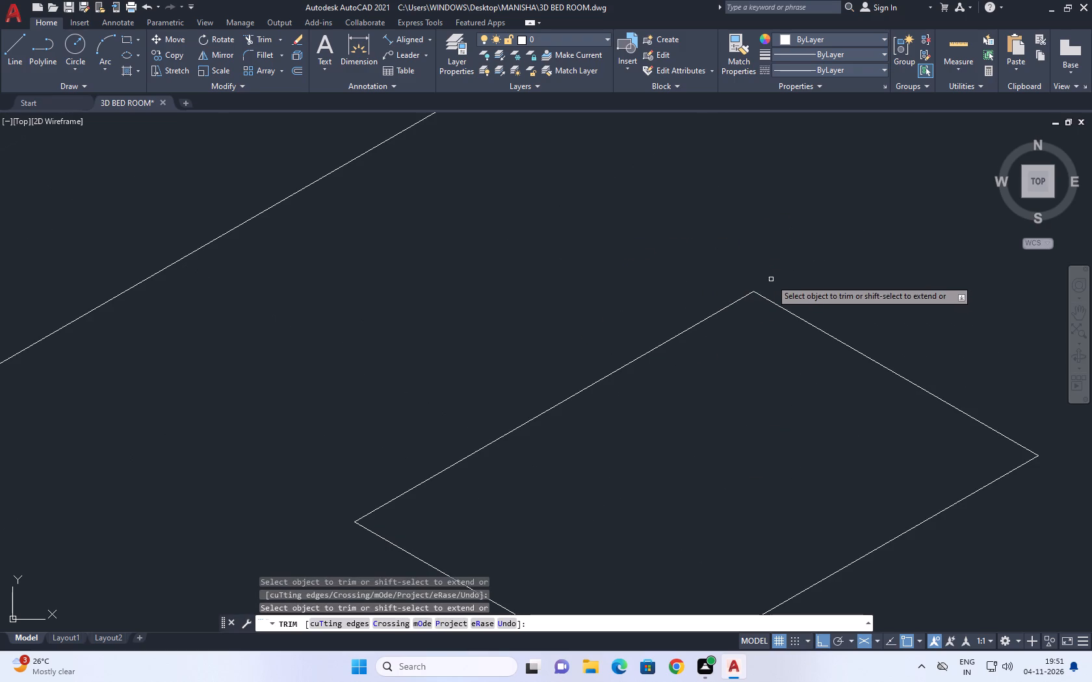
key("space")
Copy the four-sided outline a short distance straight down on the right isoplane to give the slab its thickness.
scroll(720, 247, "down", 2)
left_click_drag(766, 408, 752, 390)
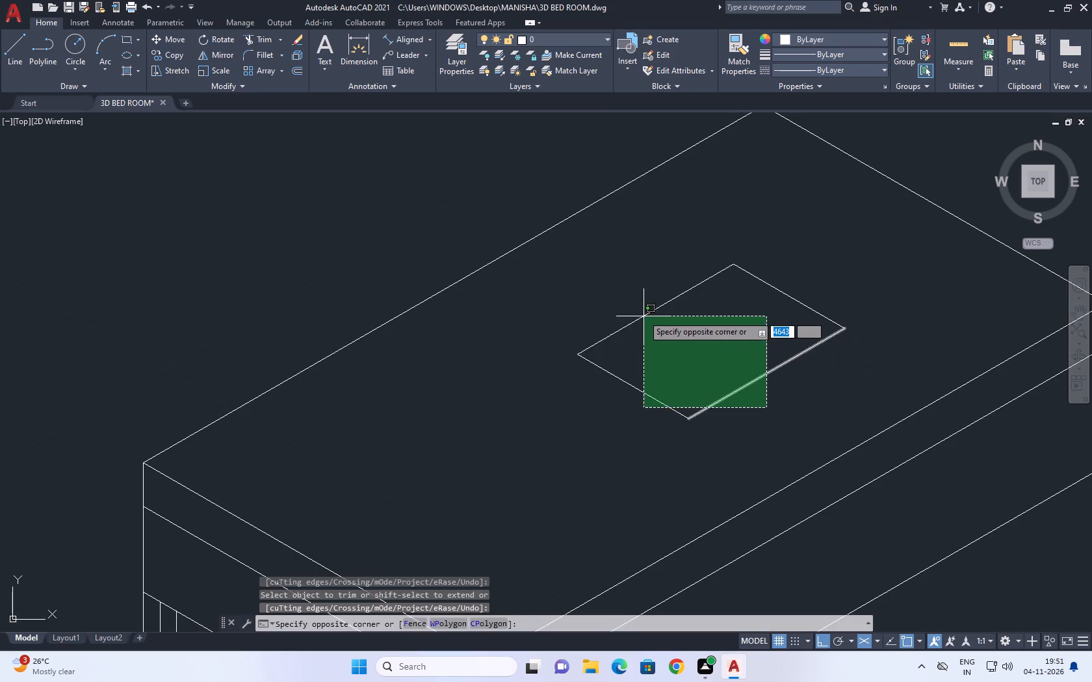
left_click(616, 309)
left_click(829, 338)
left_click_drag(794, 301, 785, 297)
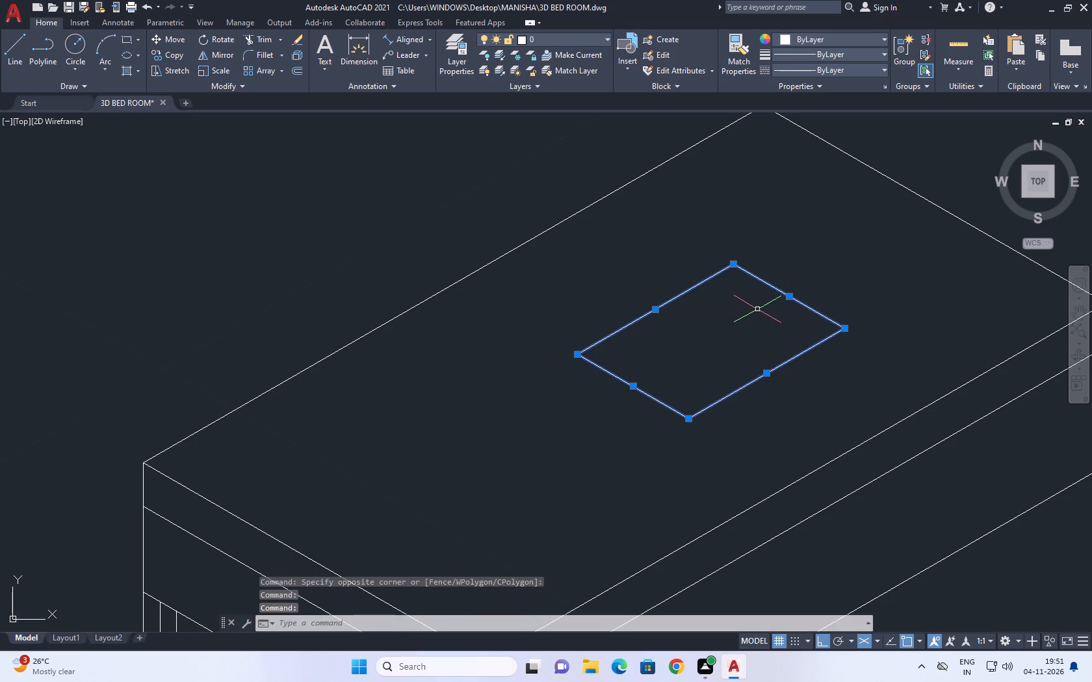
key("c")
key("o")
key("space")
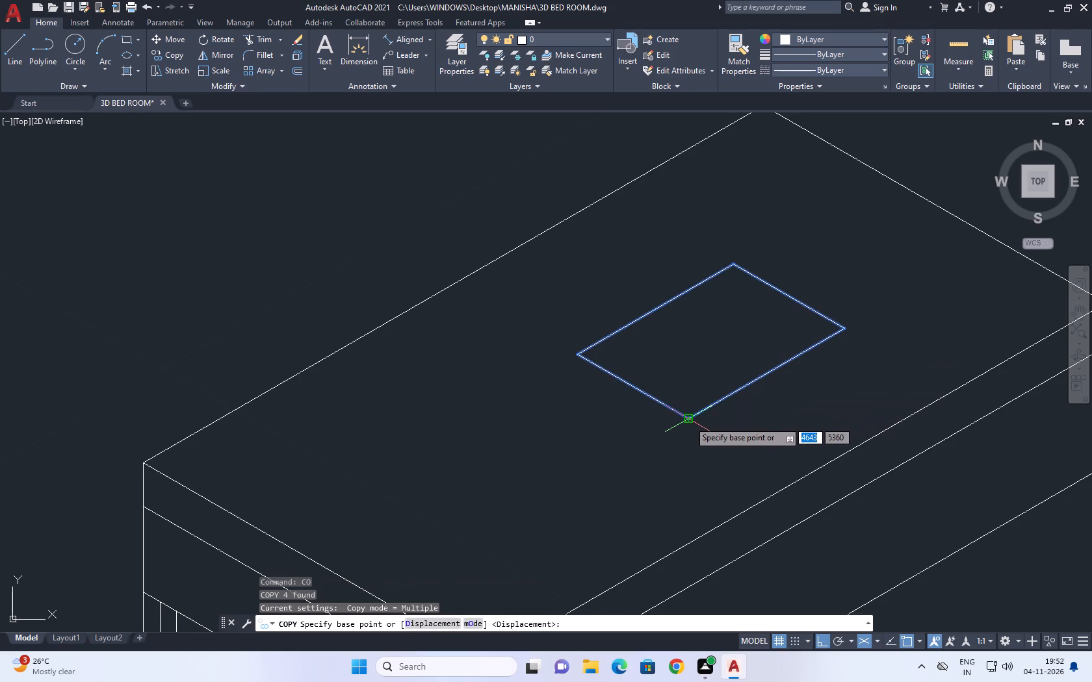
left_click(689, 421)
key("F5")
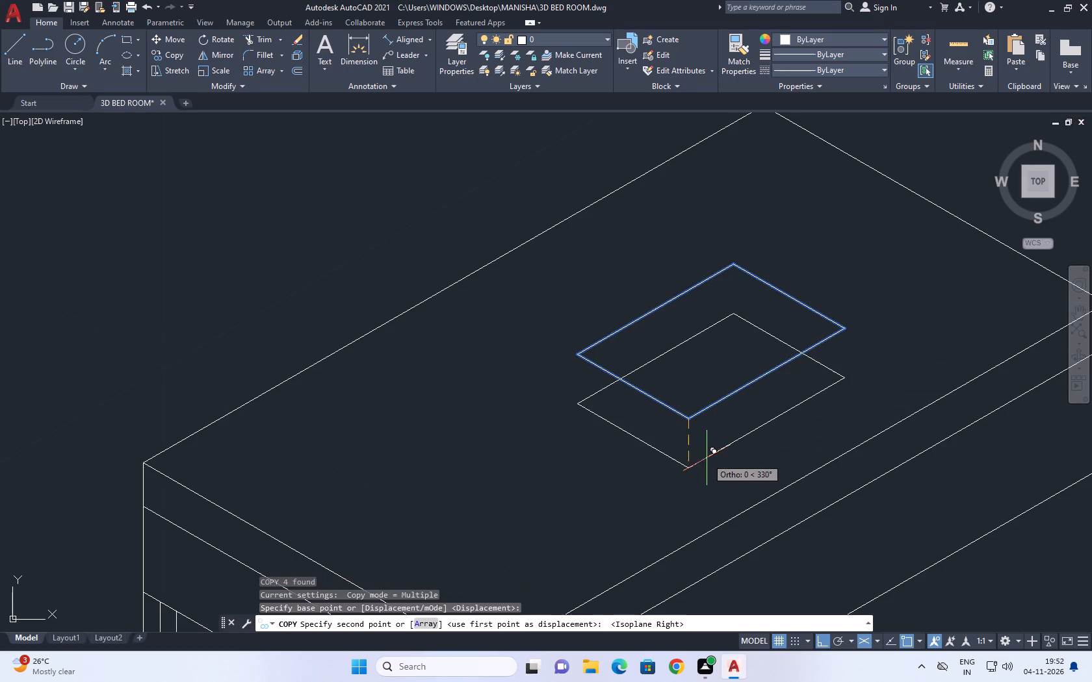
left_click(686, 435)
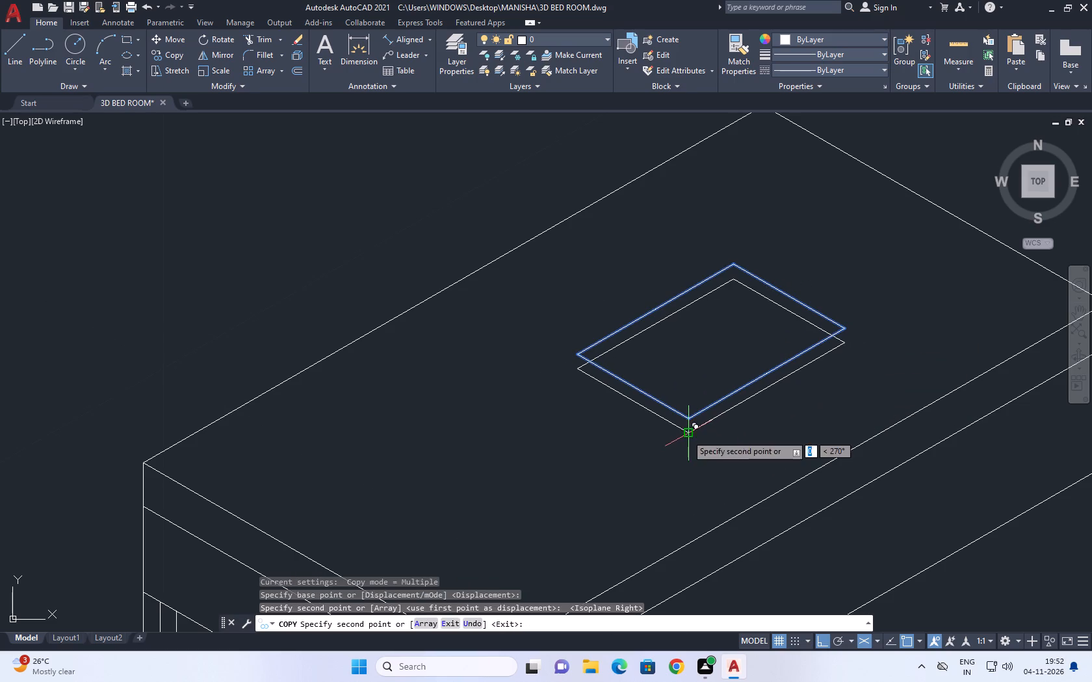
key("space")
Connect the upper and lower outlines with short vertical lines at the left, front and right corners of the small slab.
type("L")
key("space")
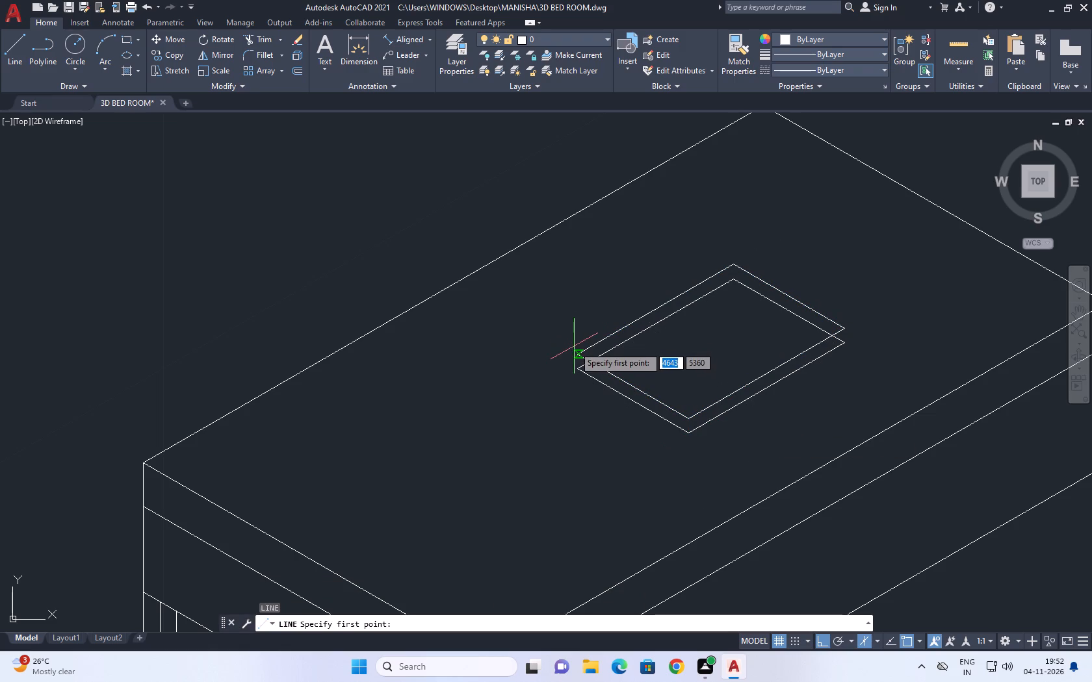
left_click(574, 350)
scroll(574, 384, "up", 2)
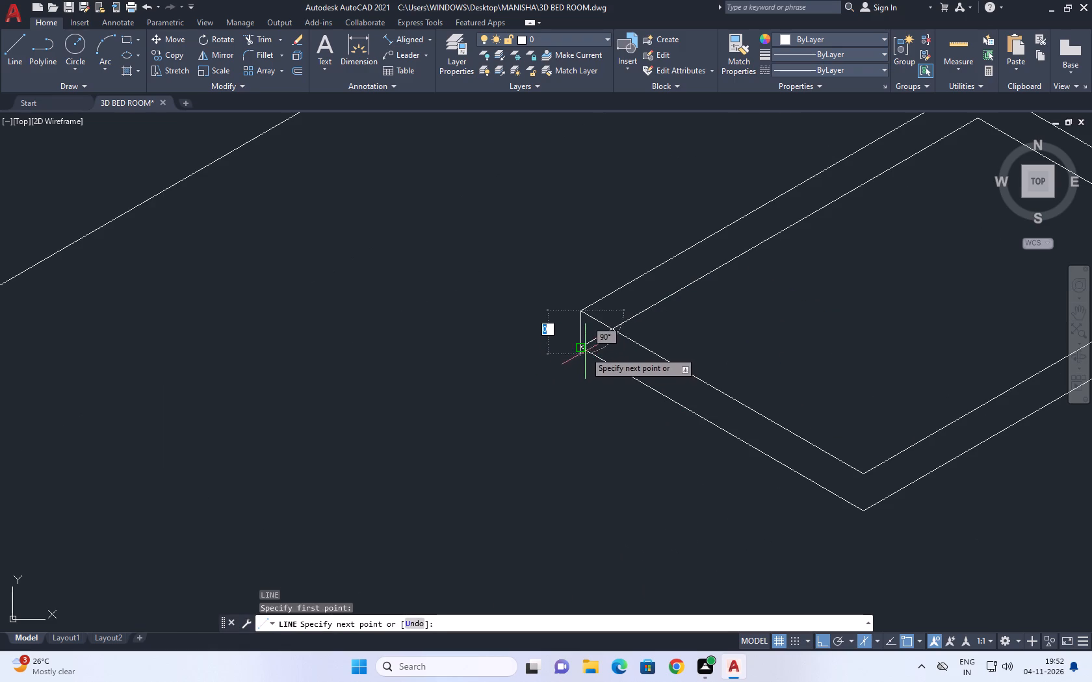
left_click(584, 350)
scroll(560, 336, "down", 3)
key("space")
key("space")
scroll(632, 373, "up", 2)
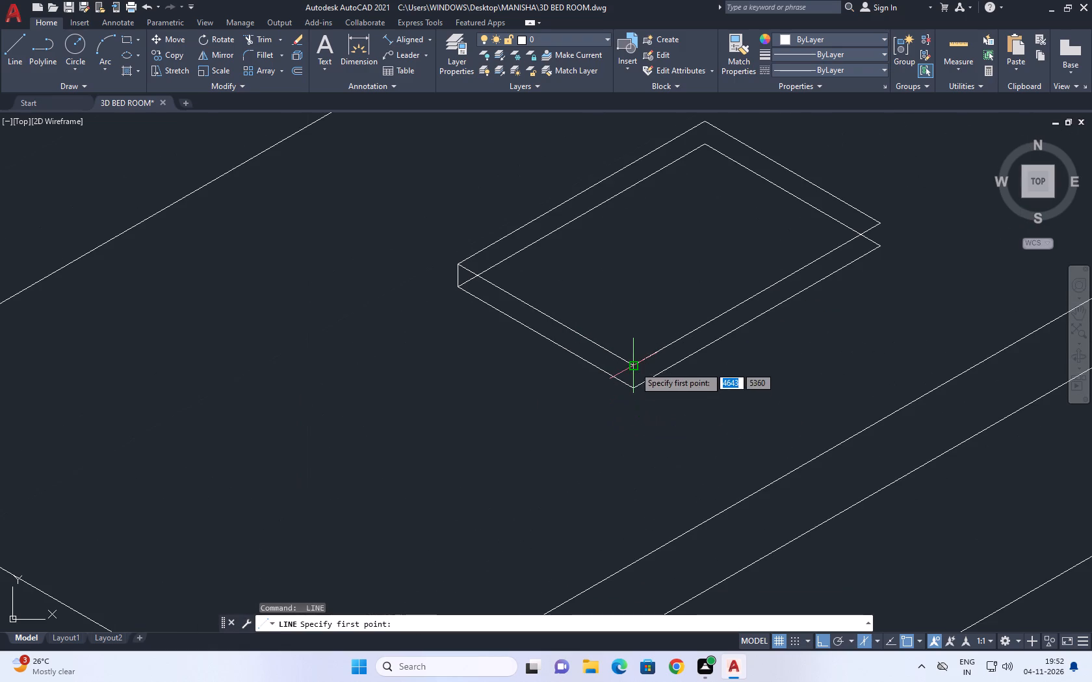
left_click(634, 366)
left_click(633, 385)
key("space")
key("space")
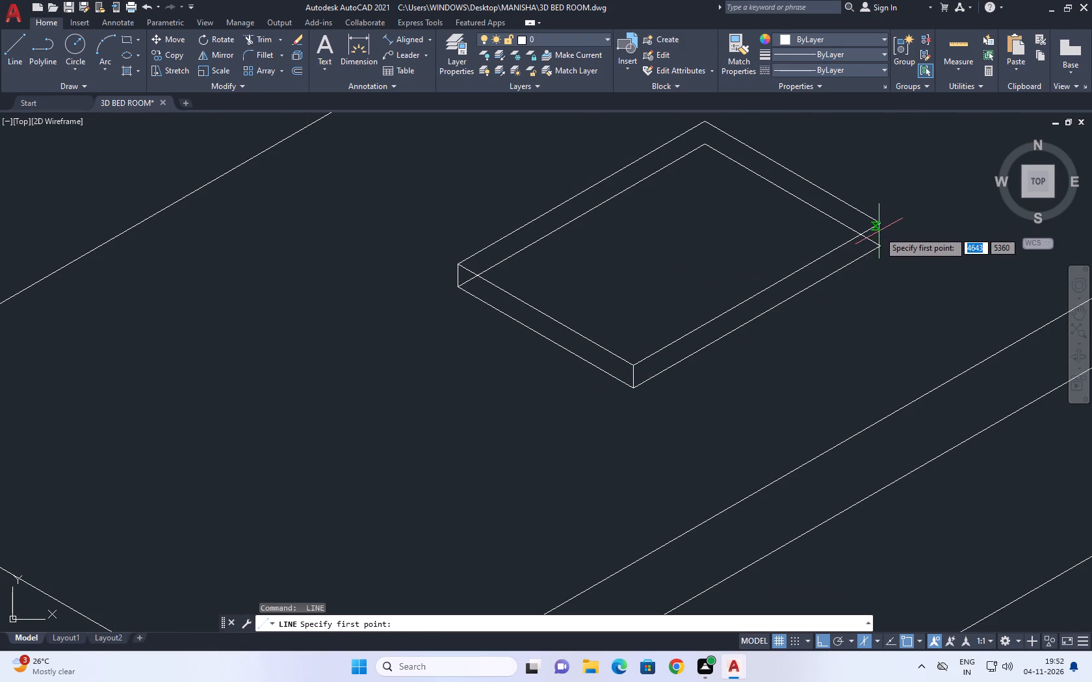
left_click(879, 227)
left_click(881, 250)
key("space")
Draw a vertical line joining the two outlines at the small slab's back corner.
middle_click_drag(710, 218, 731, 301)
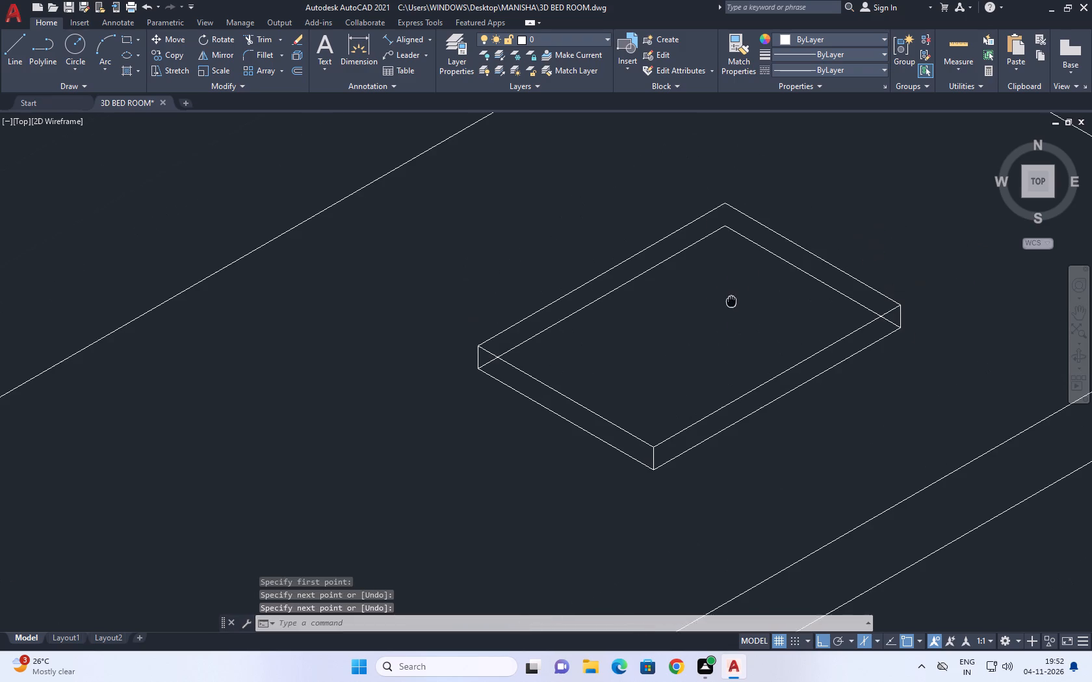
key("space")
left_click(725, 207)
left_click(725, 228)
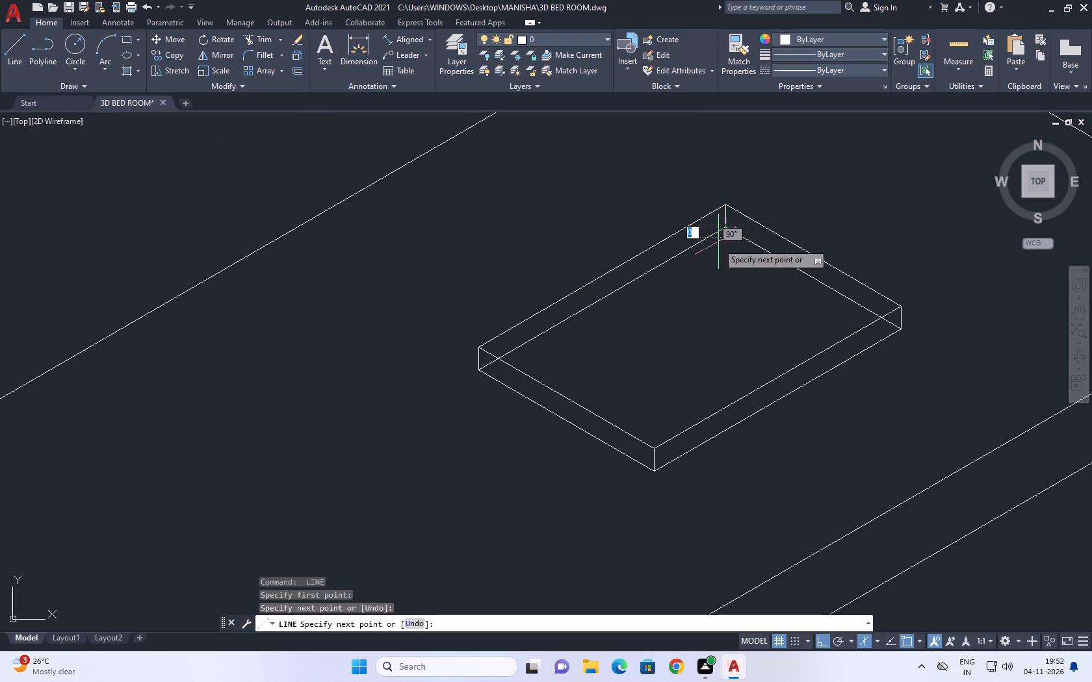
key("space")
Erase the two hidden rear edges of the small slab's lower outline.
left_click(681, 252)
left_click(774, 253)
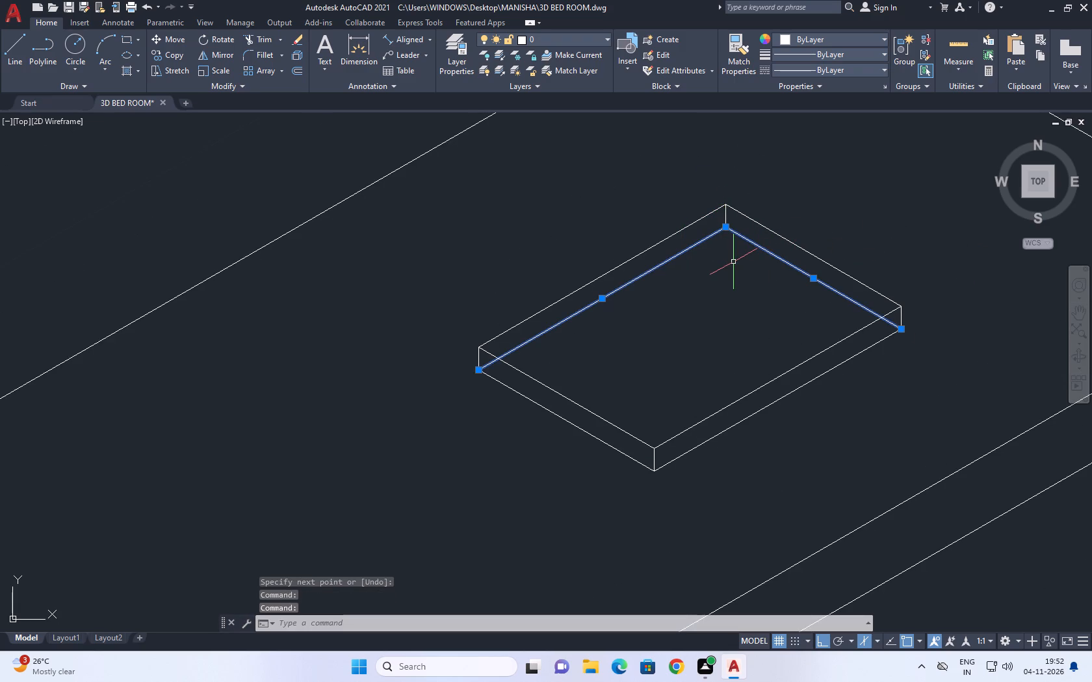
key("Delete")
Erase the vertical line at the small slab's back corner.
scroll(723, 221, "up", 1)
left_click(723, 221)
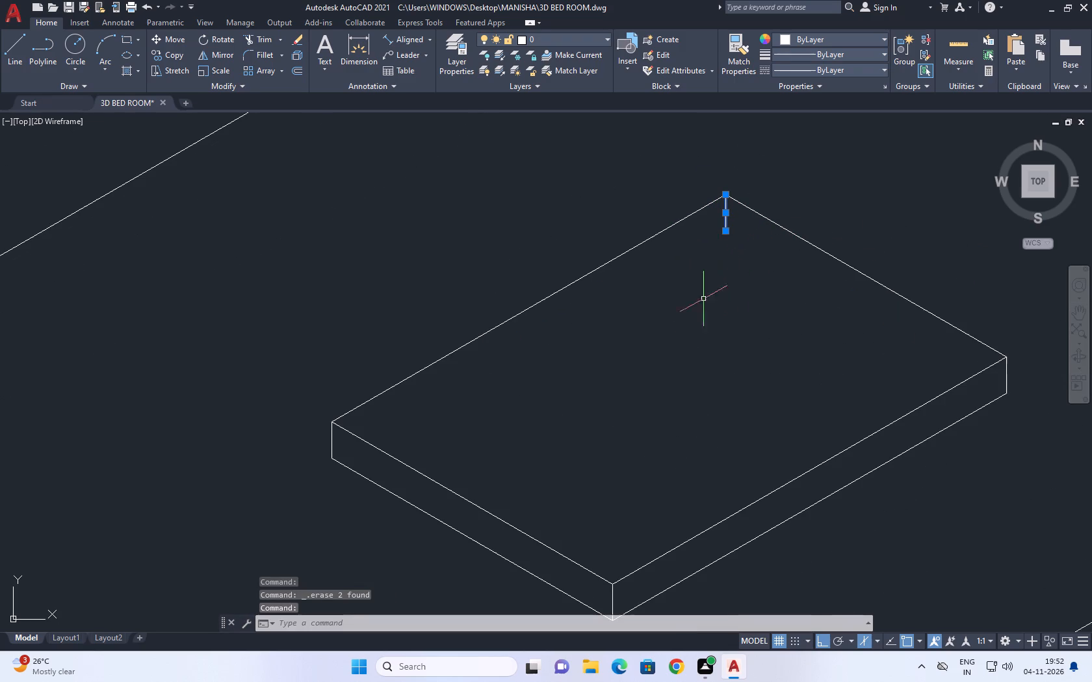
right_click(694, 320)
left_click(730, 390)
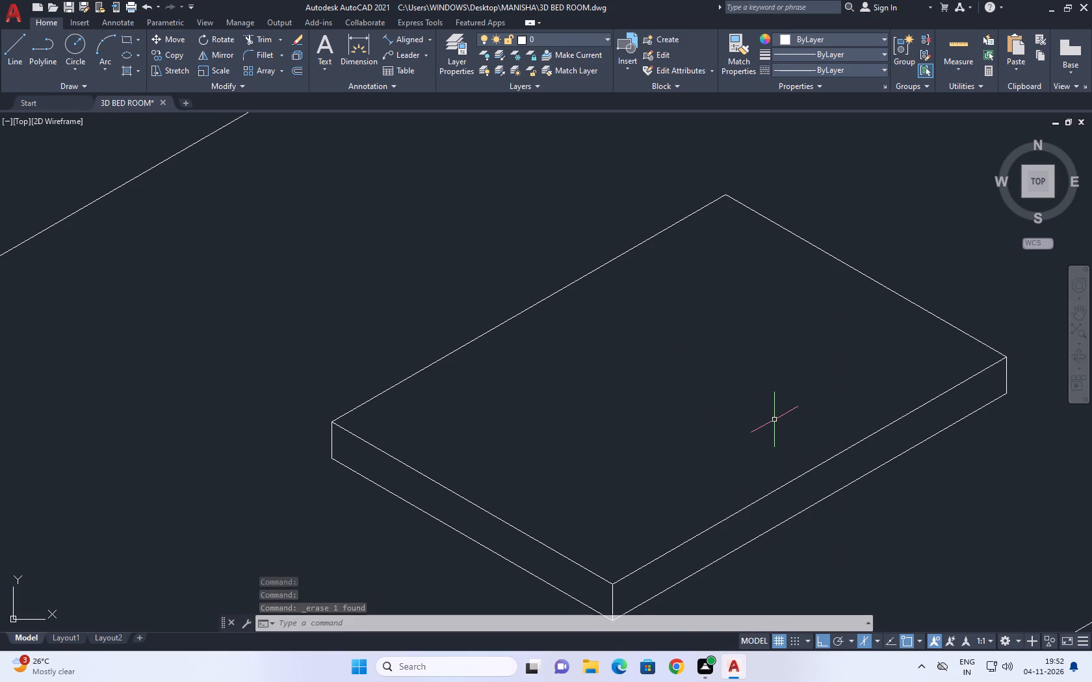
Draw a second four-sided isometric outline with lines on the tabletop, between the existing small slab and the table's near end.
scroll(772, 423, "down", 3)
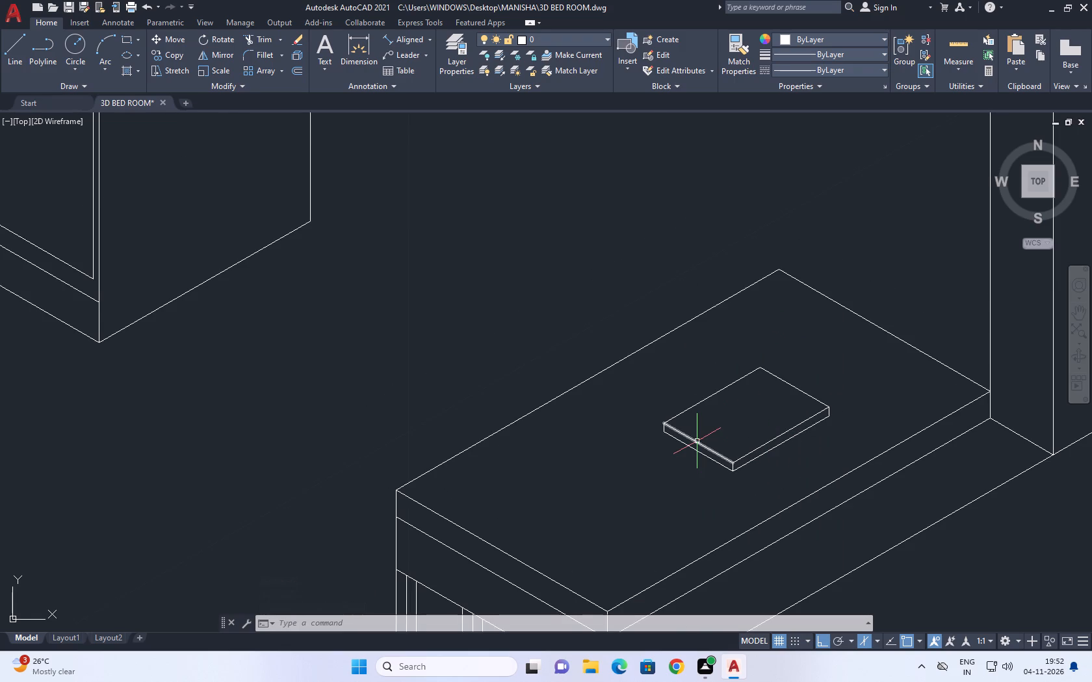
scroll(699, 436, "down", 1)
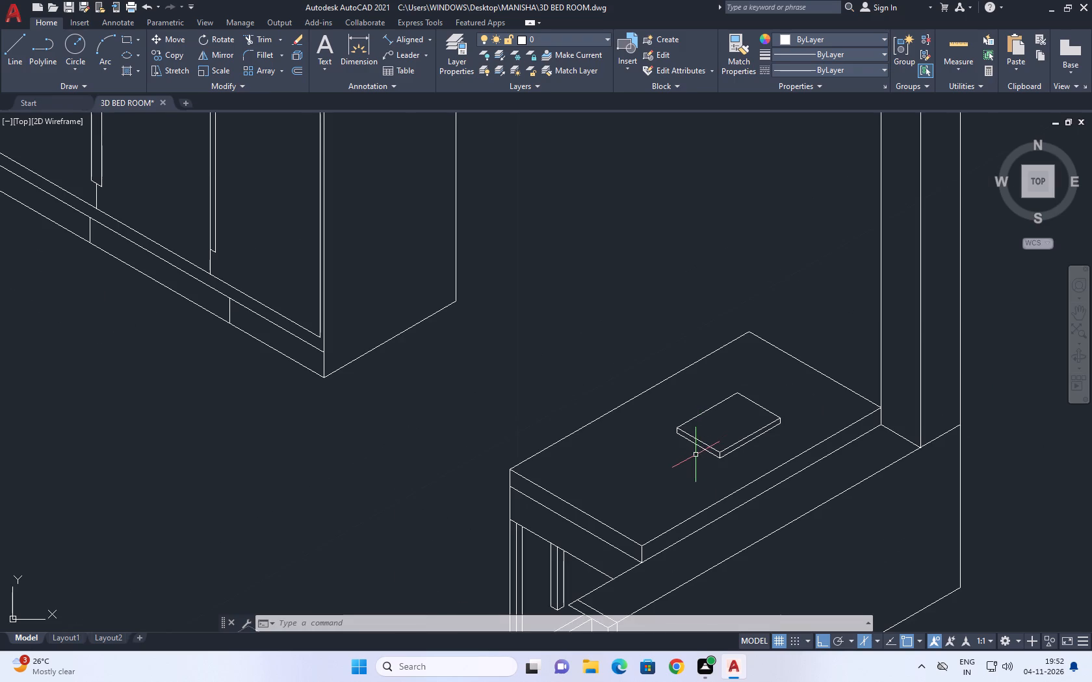
middle_click_drag(712, 445, 712, 388)
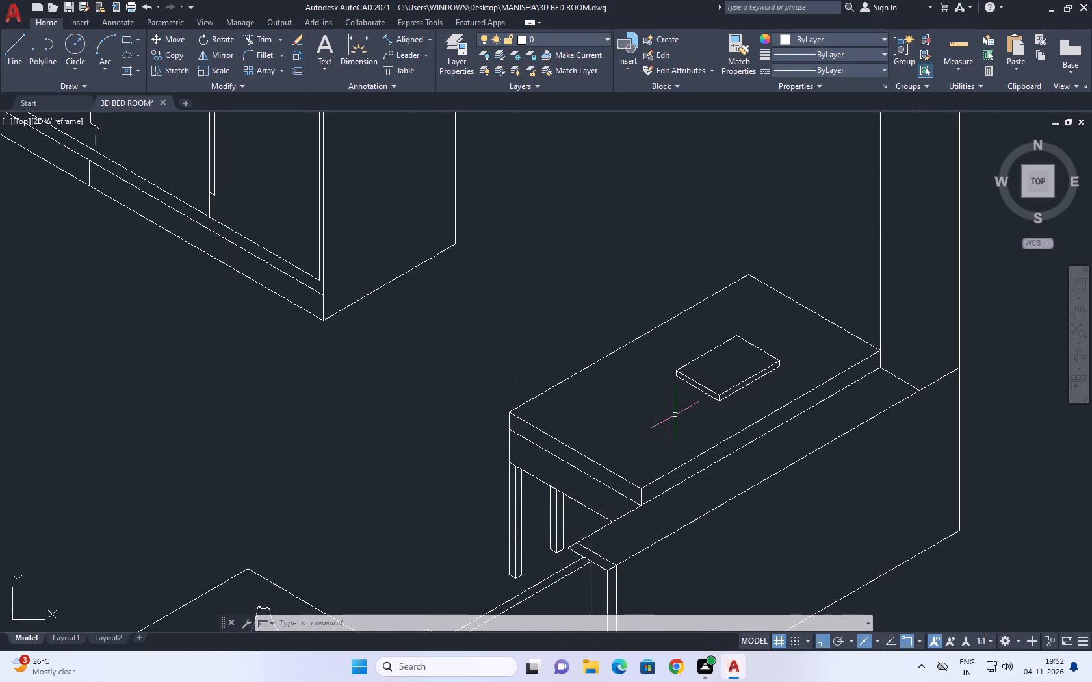
scroll(640, 403, "up", 1)
middle_click_drag(634, 399, 636, 408)
key("l")
key("space")
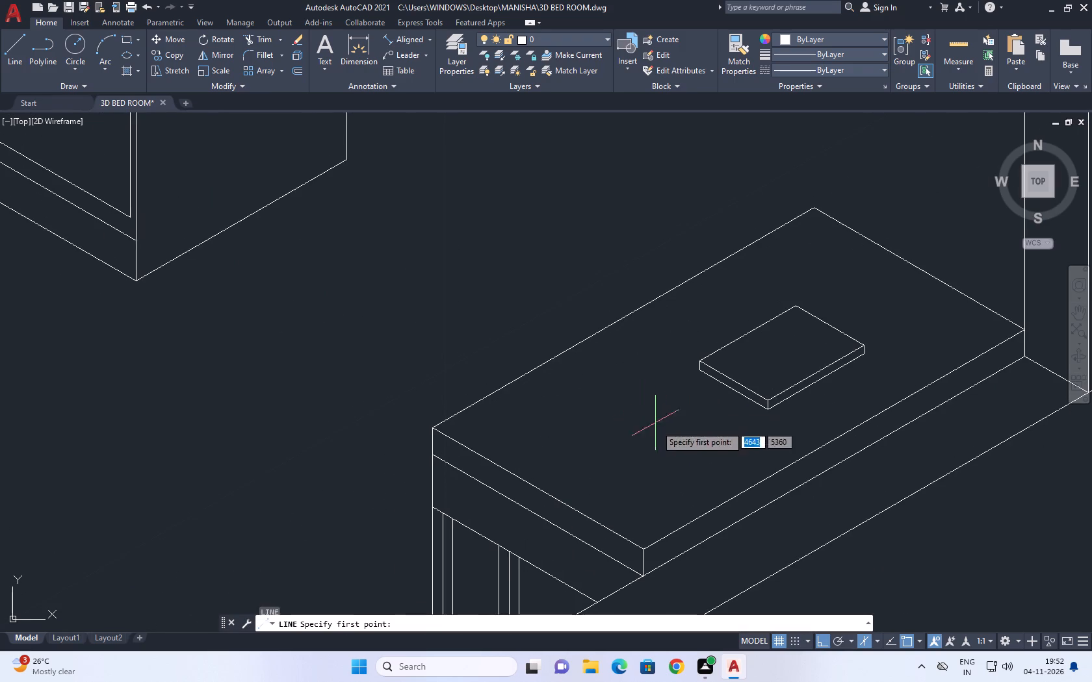
left_click(658, 484)
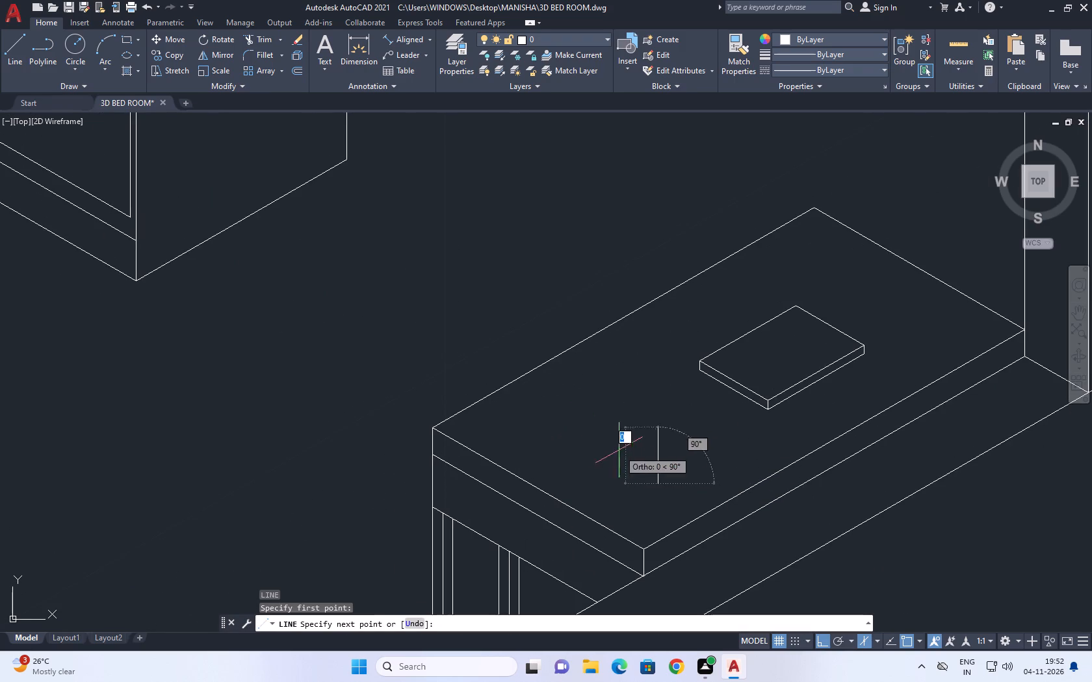
left_click(714, 450)
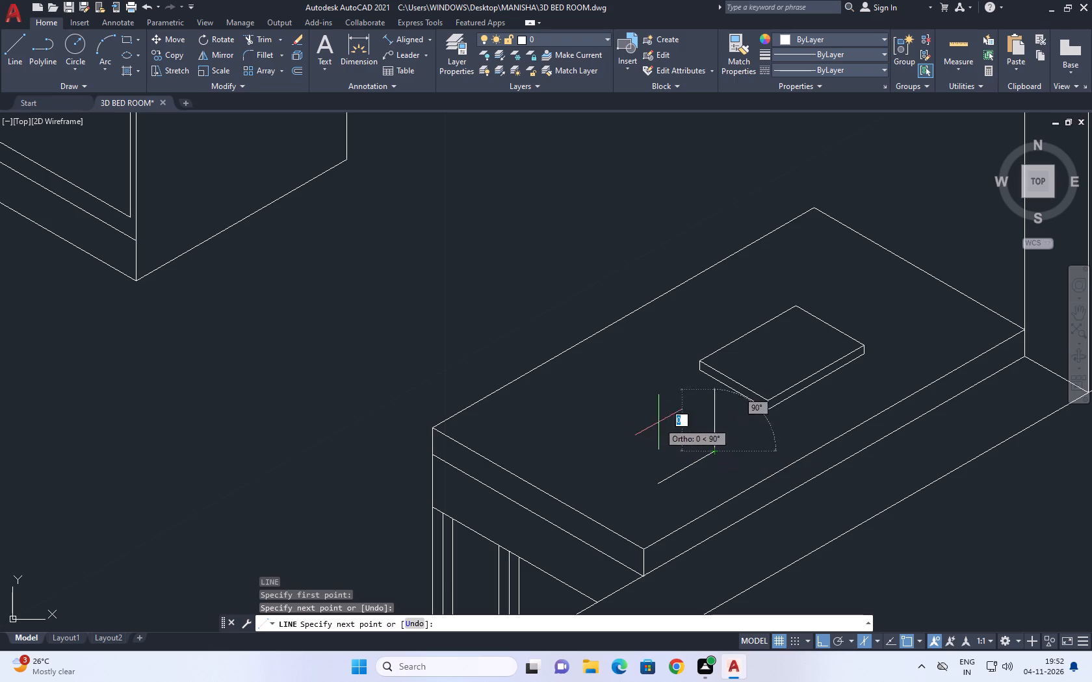
key("F5")
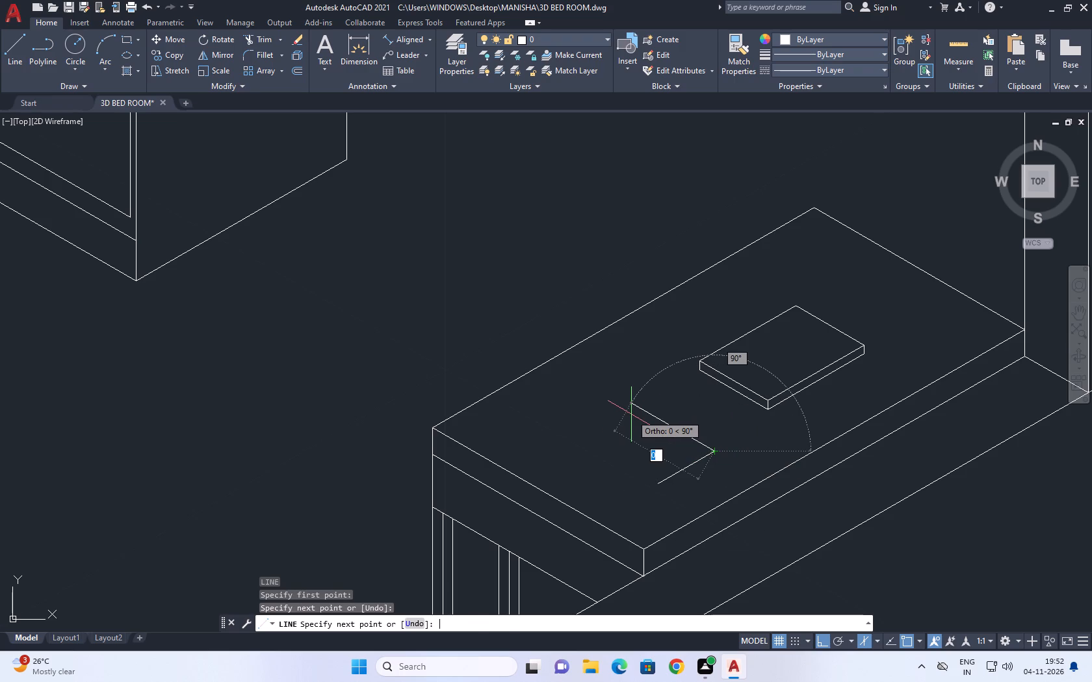
left_click(625, 407)
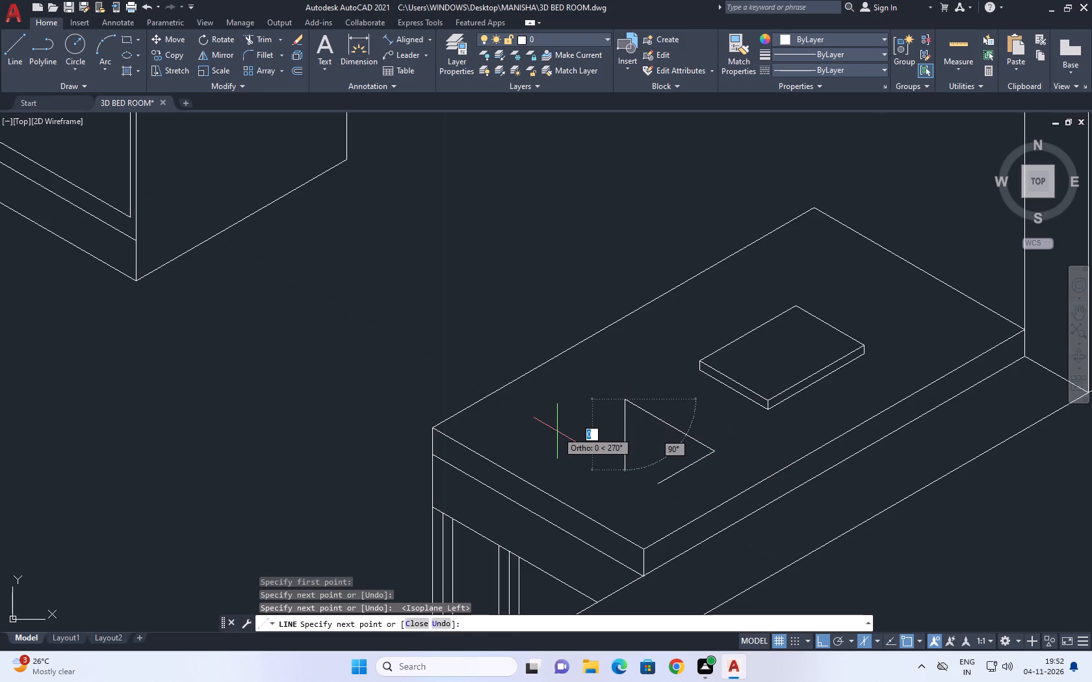
key("F5")
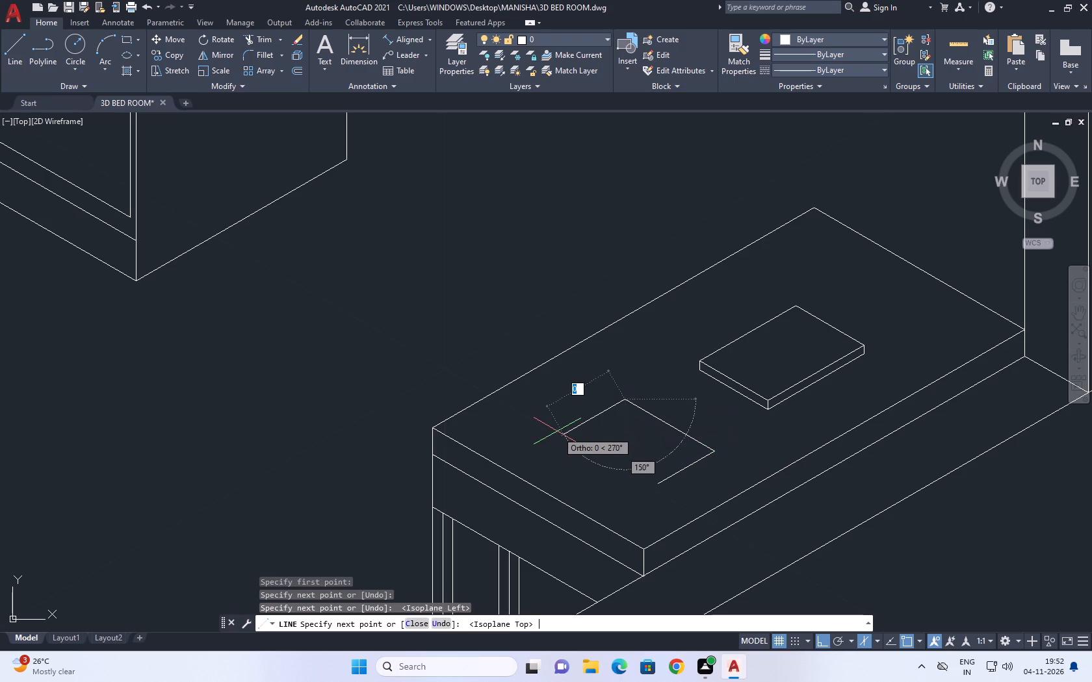
left_click(557, 431)
scroll(609, 492, "up", 1)
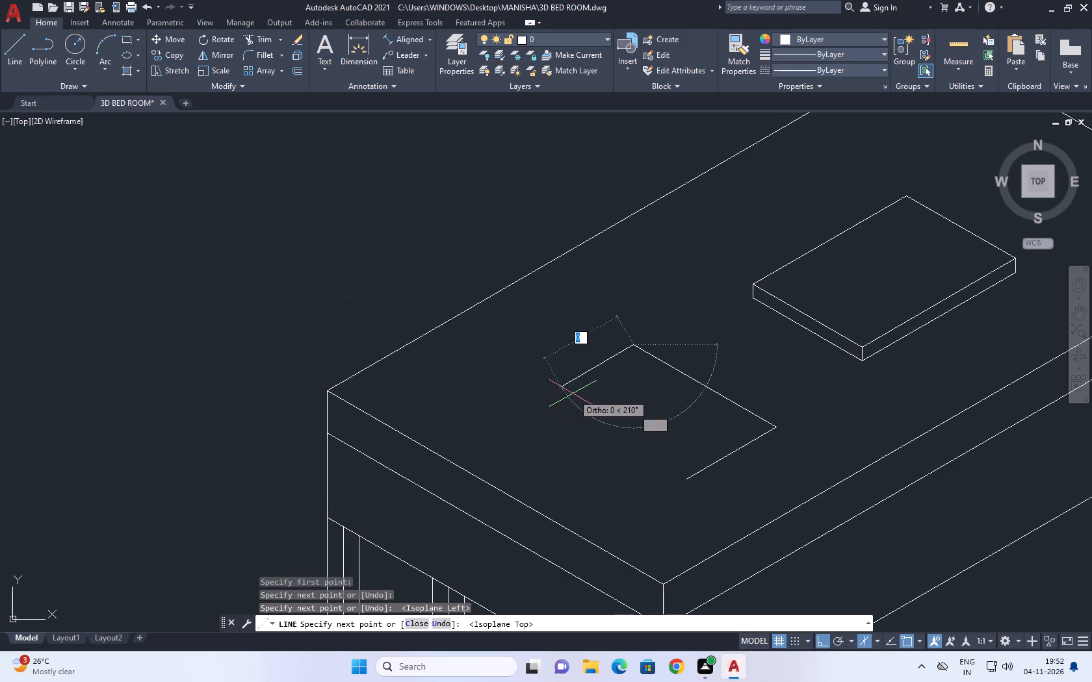
left_click(531, 398)
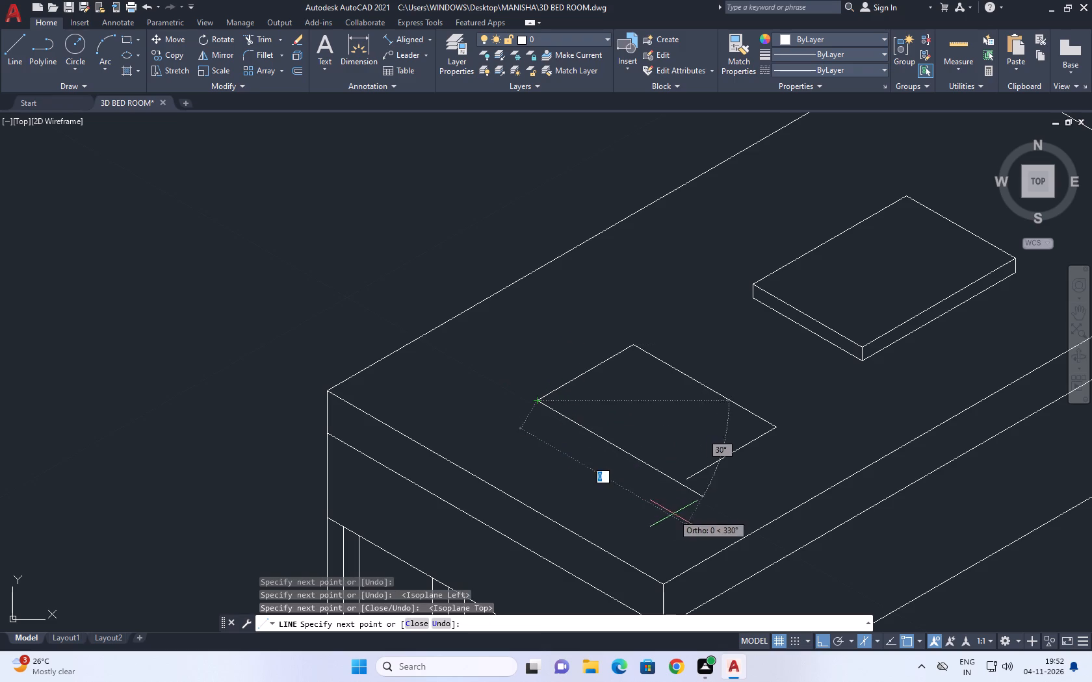
scroll(672, 498, "up", 1)
left_click(707, 500)
key("space")
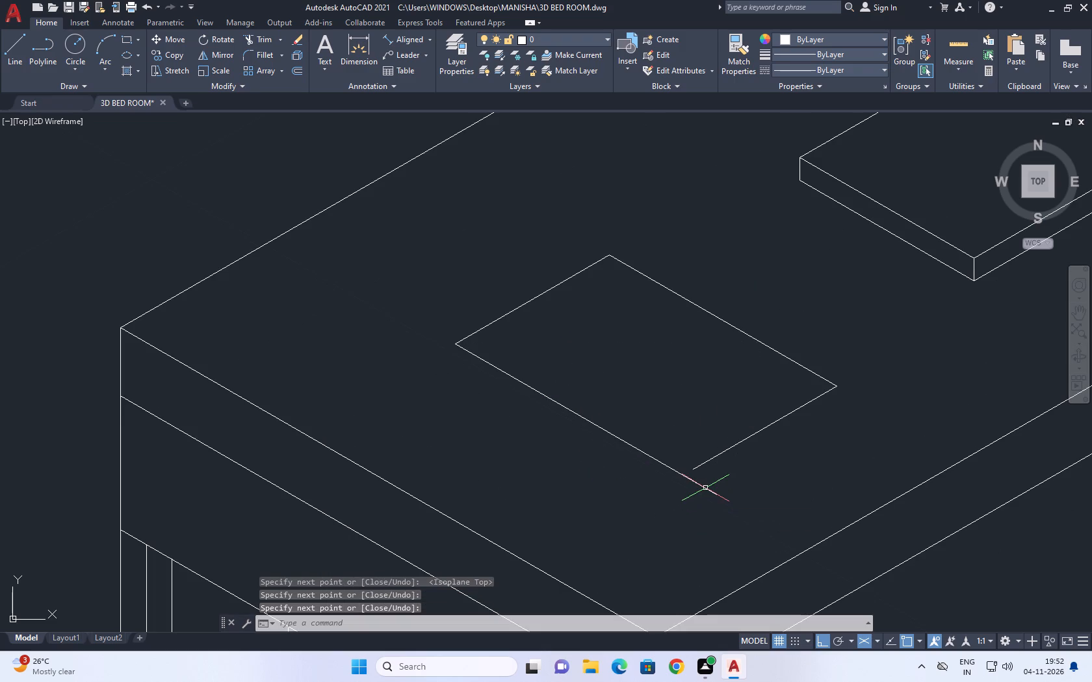
Fillet the new outline's two loose edges so they meet in a sharp front corner.
type("F")
key("space")
left_click(700, 463)
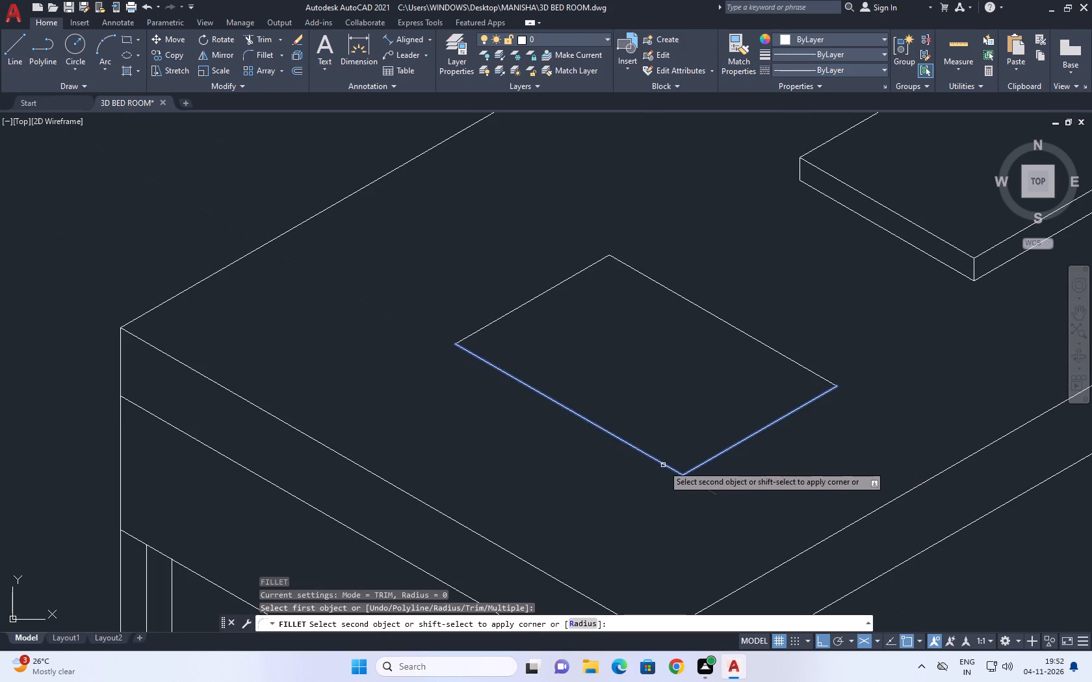
left_click(663, 465)
Copy the new four-line outline a short distance straight down to set the second slab's thickness.
middle_click_drag(808, 314, 755, 311)
left_click_drag(757, 438, 757, 439)
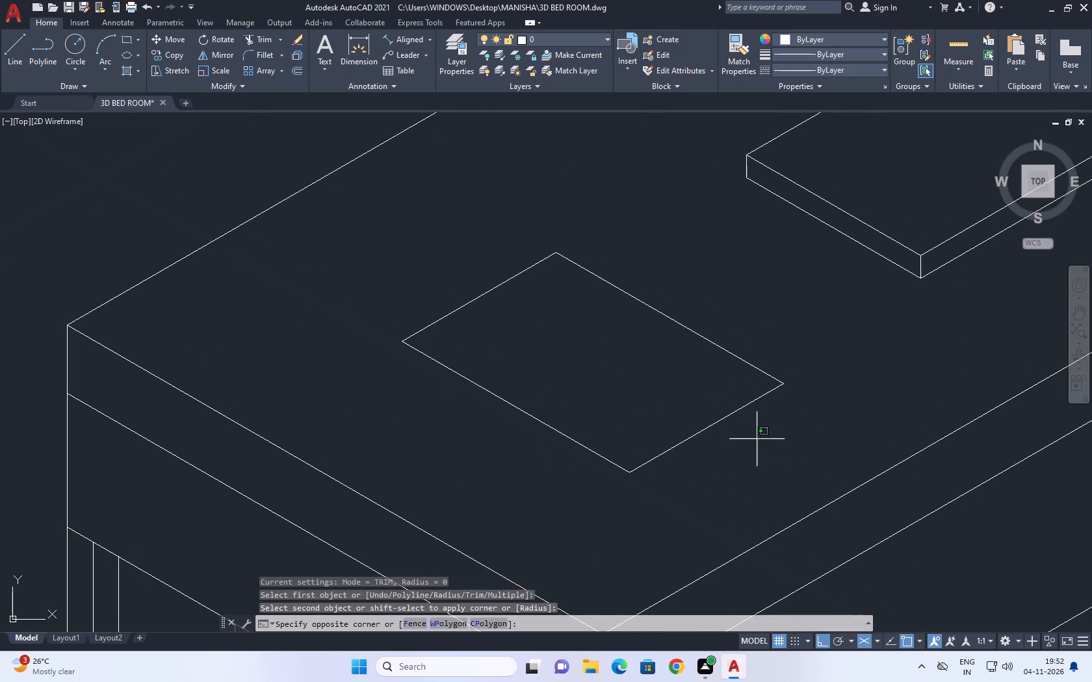
left_click_drag(757, 439, 738, 430)
left_click(461, 257)
middle_click_drag(665, 462, 723, 353)
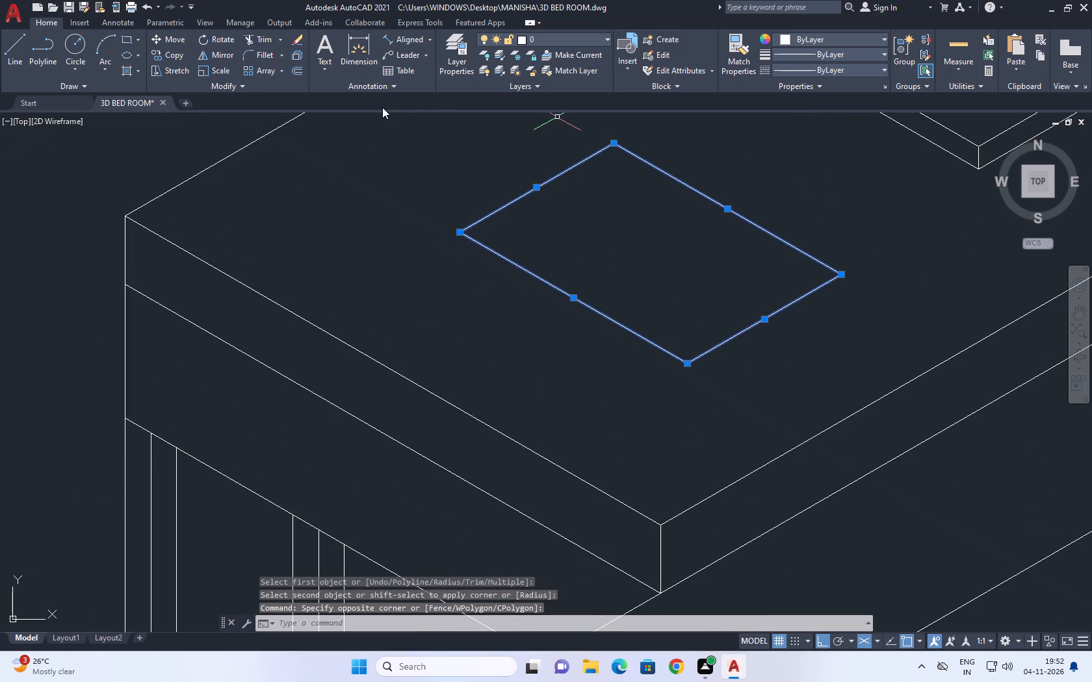
left_click_drag(165, 58, 172, 58)
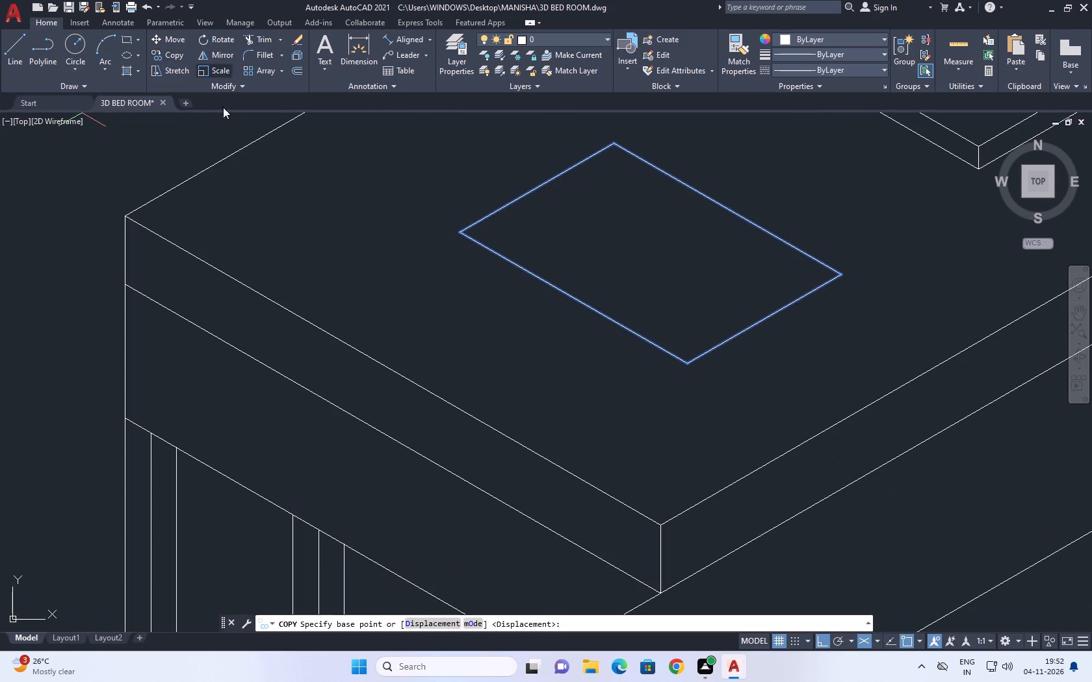
left_click(692, 362)
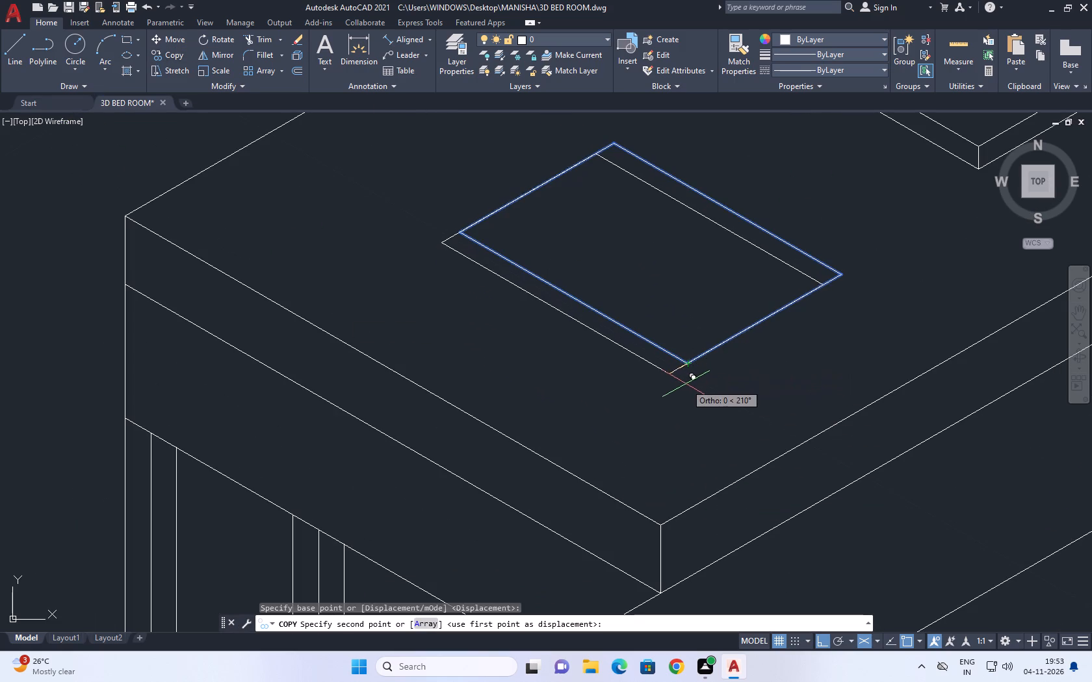
key("F5")
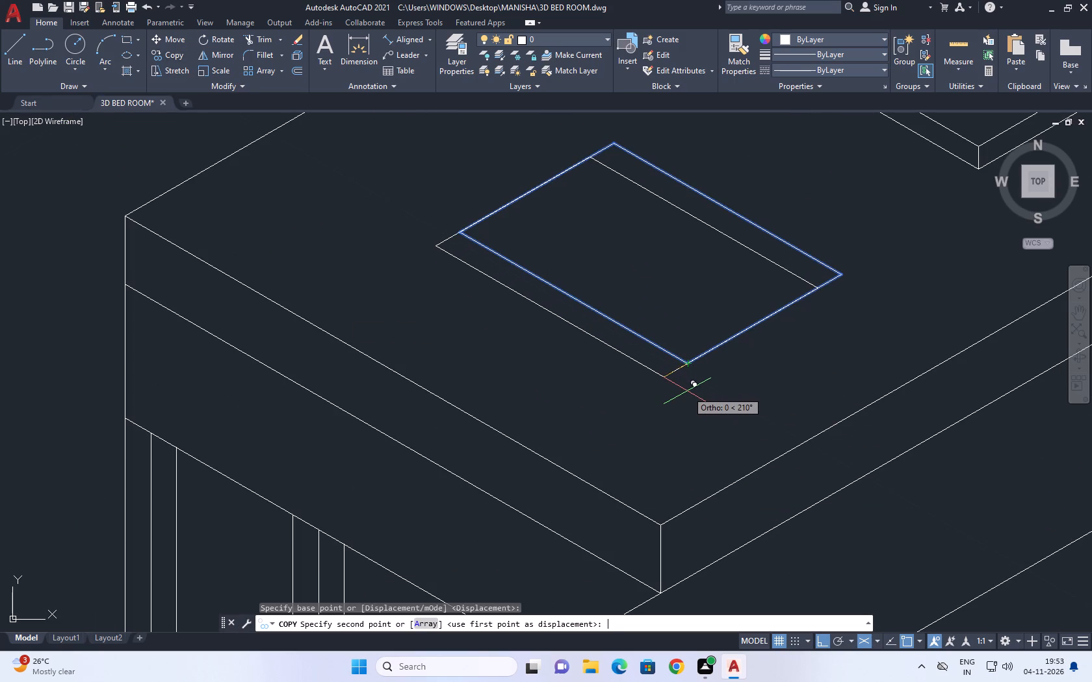
left_click(686, 384)
right_click(668, 428)
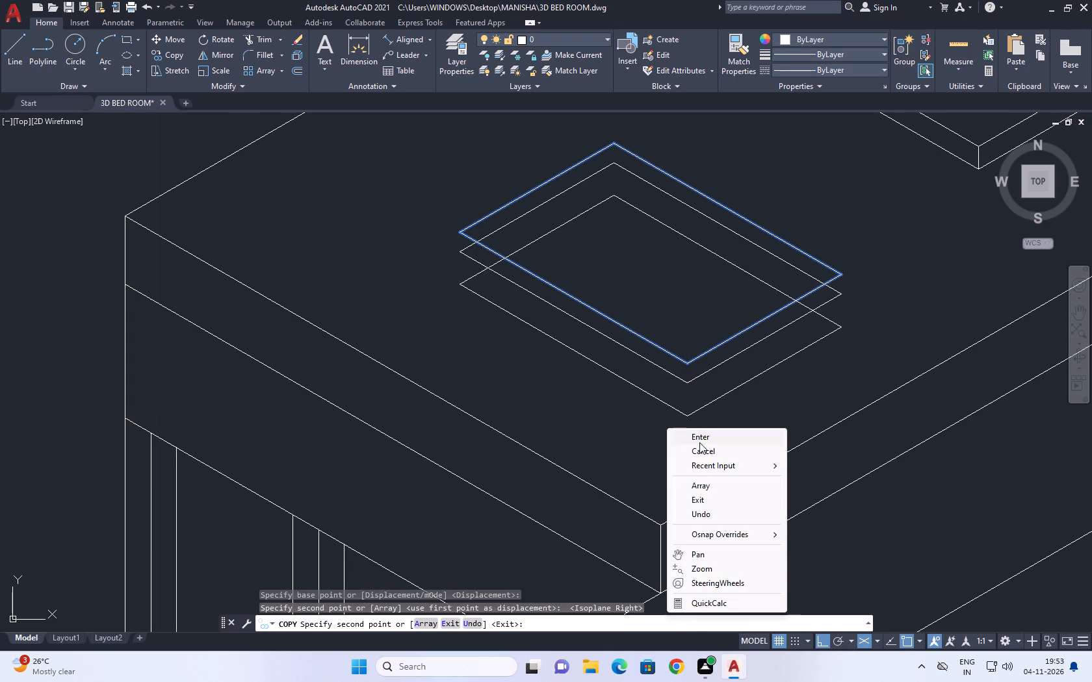
left_click(712, 451)
Draw short vertical lines joining the two outlines at the second slab's front and left corners.
middle_click_drag(664, 366, 653, 412)
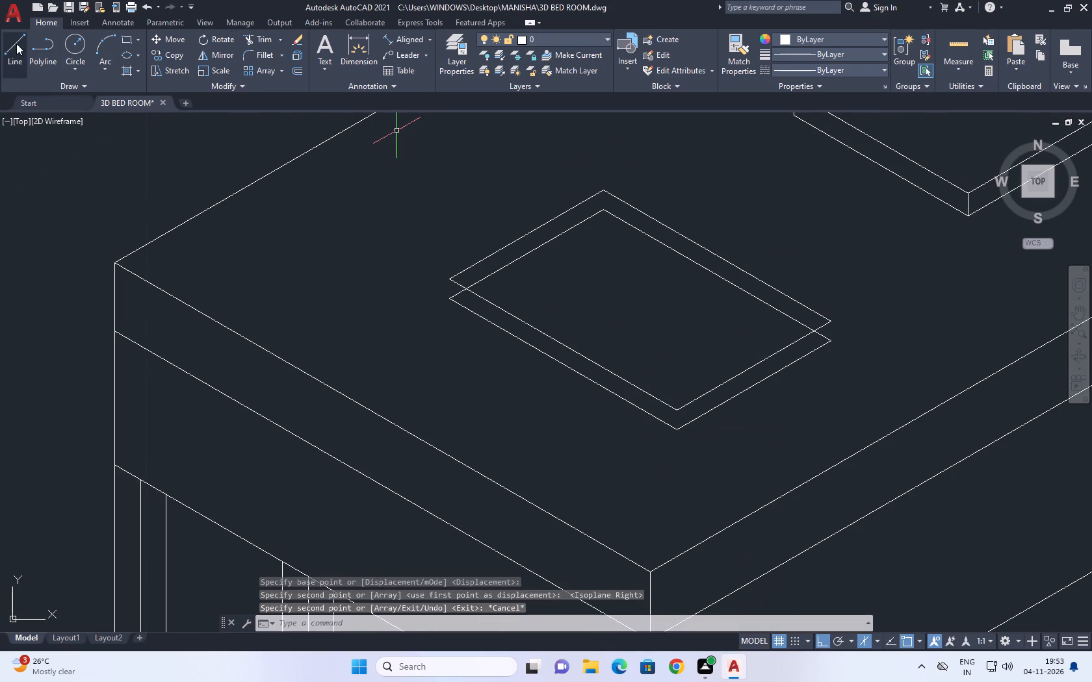
left_click(7, 42)
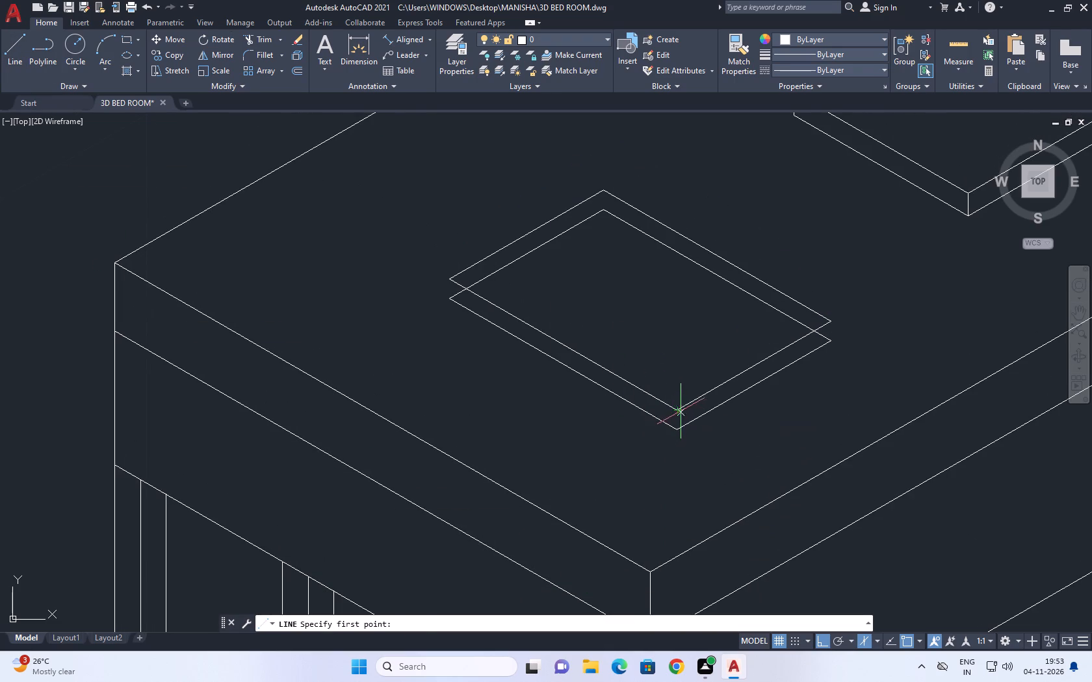
left_click(679, 410)
left_click(678, 426)
right_click(677, 478)
left_click(742, 493)
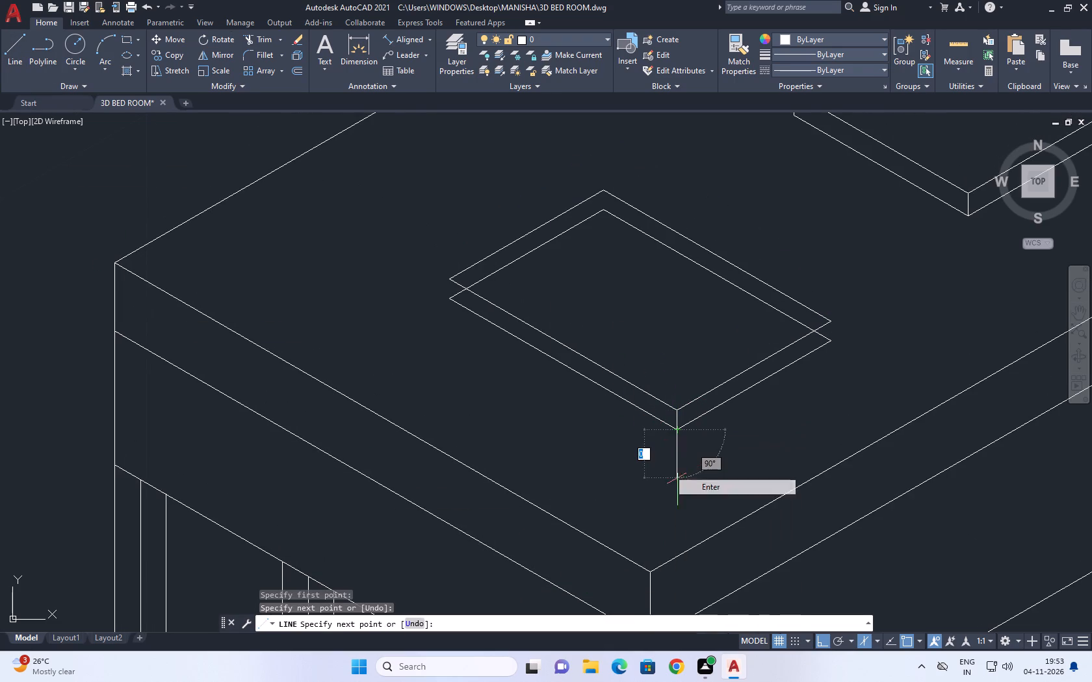
right_click(669, 358)
left_click(691, 364)
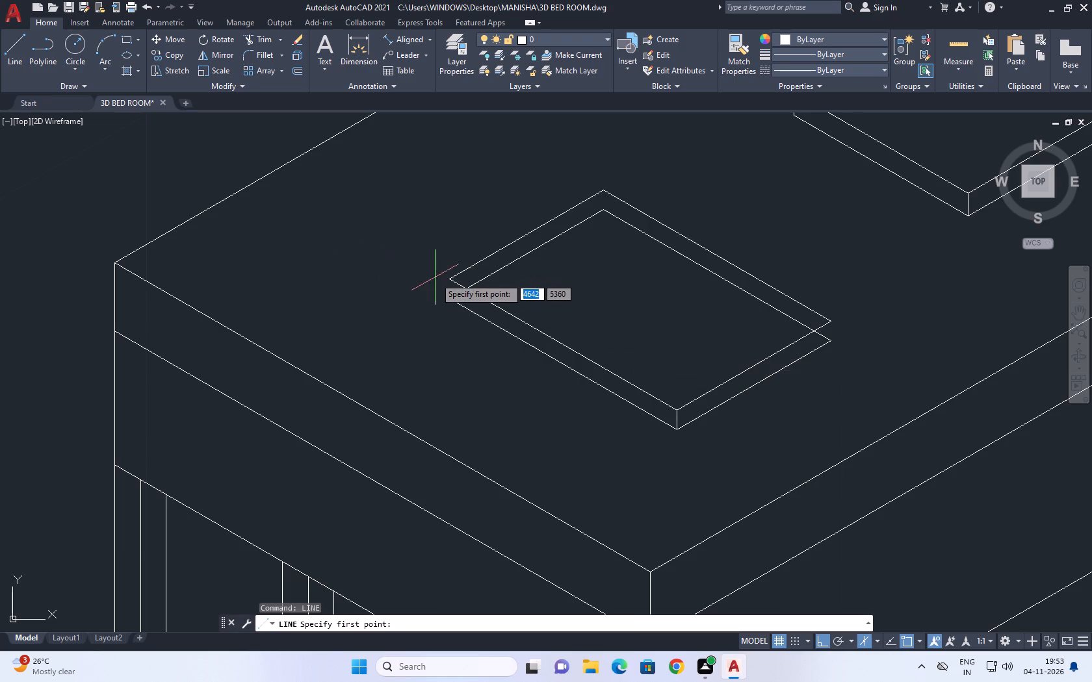
scroll(435, 277, "up", 1)
left_click(460, 284)
left_click(458, 307)
right_click_drag(462, 316, 464, 317)
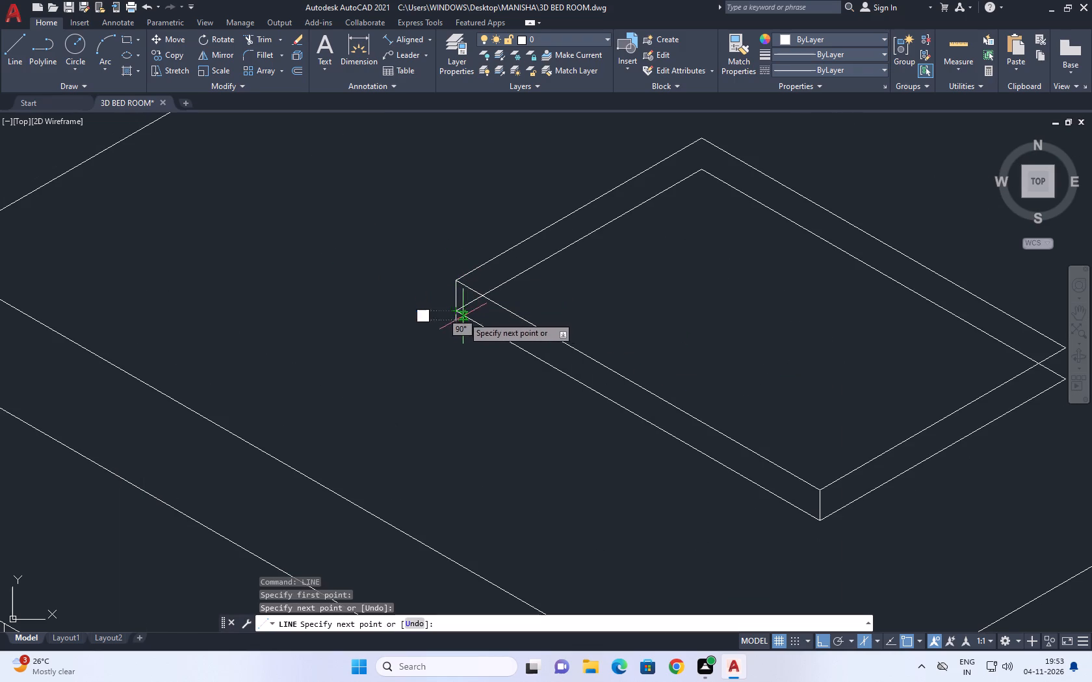
right_click_drag(464, 317, 474, 322)
left_click(515, 350)
Draw a short vertical line joining the two outlines at the second slab's right corner.
scroll(558, 333, "up", 1)
middle_click_drag(549, 333, 258, 427)
right_click(470, 331)
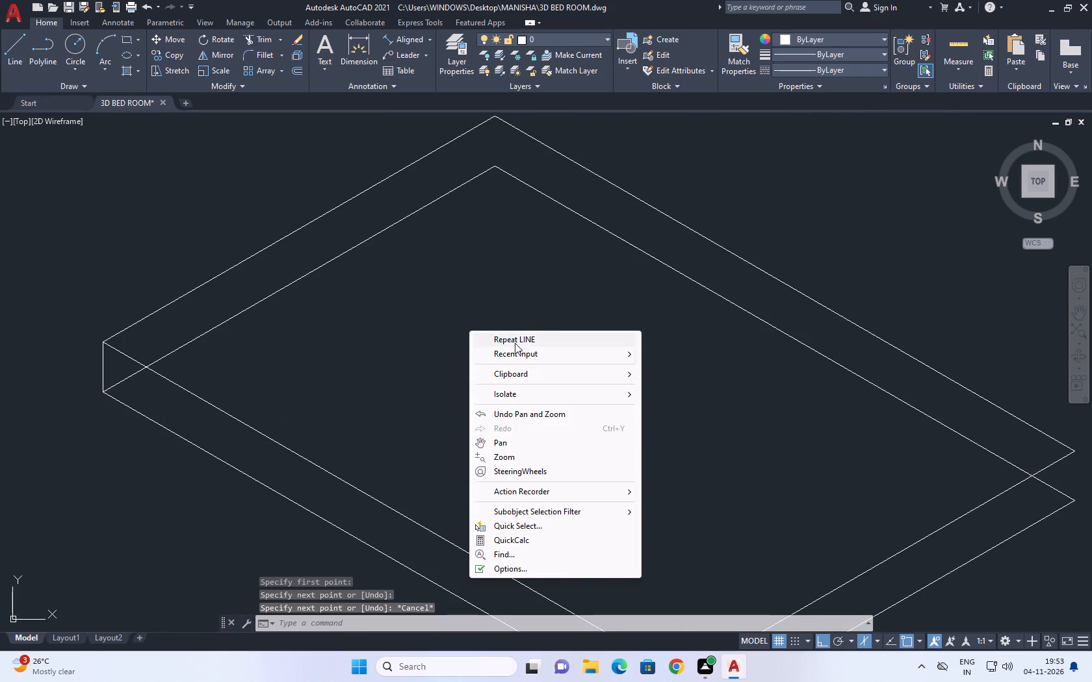
left_click(515, 341)
middle_click_drag(503, 292, 292, 326)
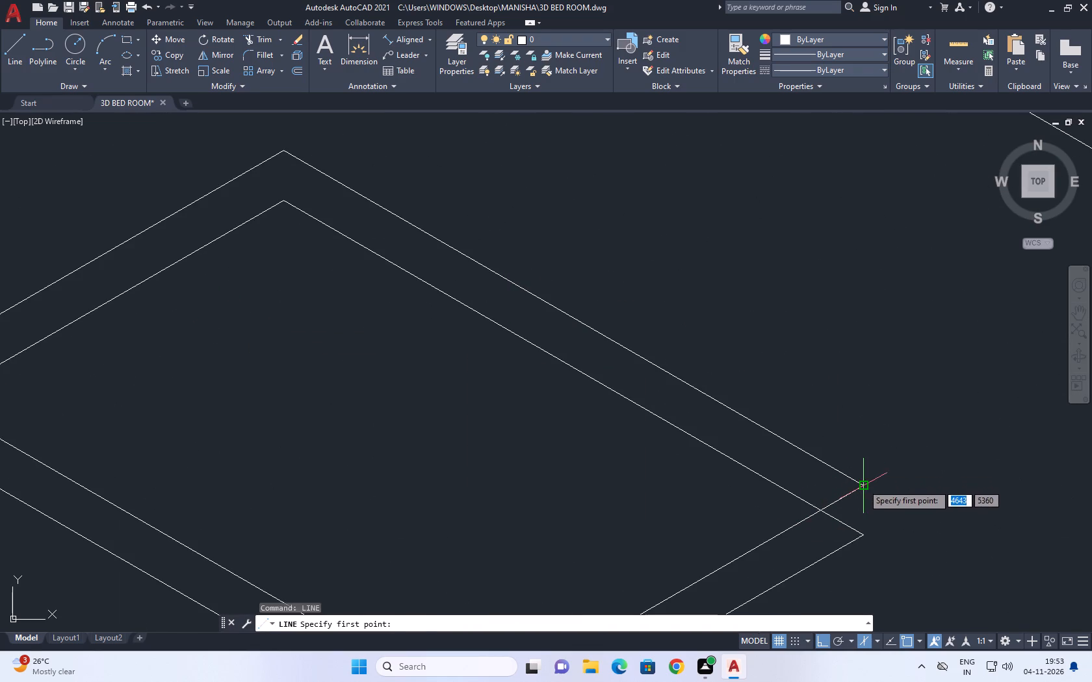
left_click(863, 484)
left_click(861, 535)
right_click(877, 404)
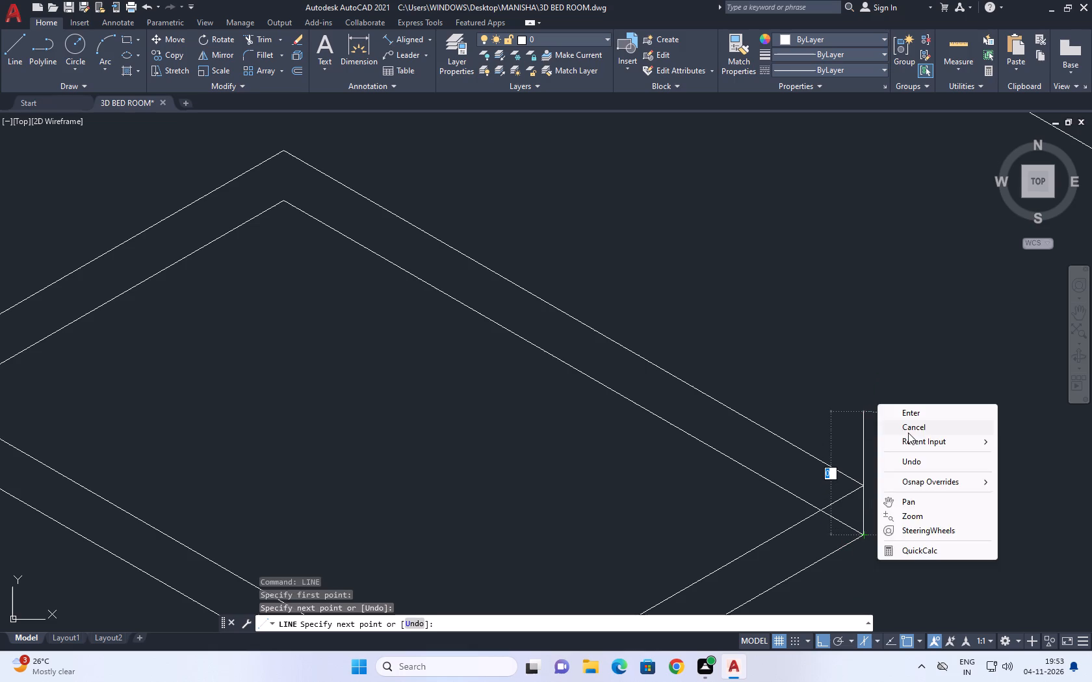
left_click(908, 433)
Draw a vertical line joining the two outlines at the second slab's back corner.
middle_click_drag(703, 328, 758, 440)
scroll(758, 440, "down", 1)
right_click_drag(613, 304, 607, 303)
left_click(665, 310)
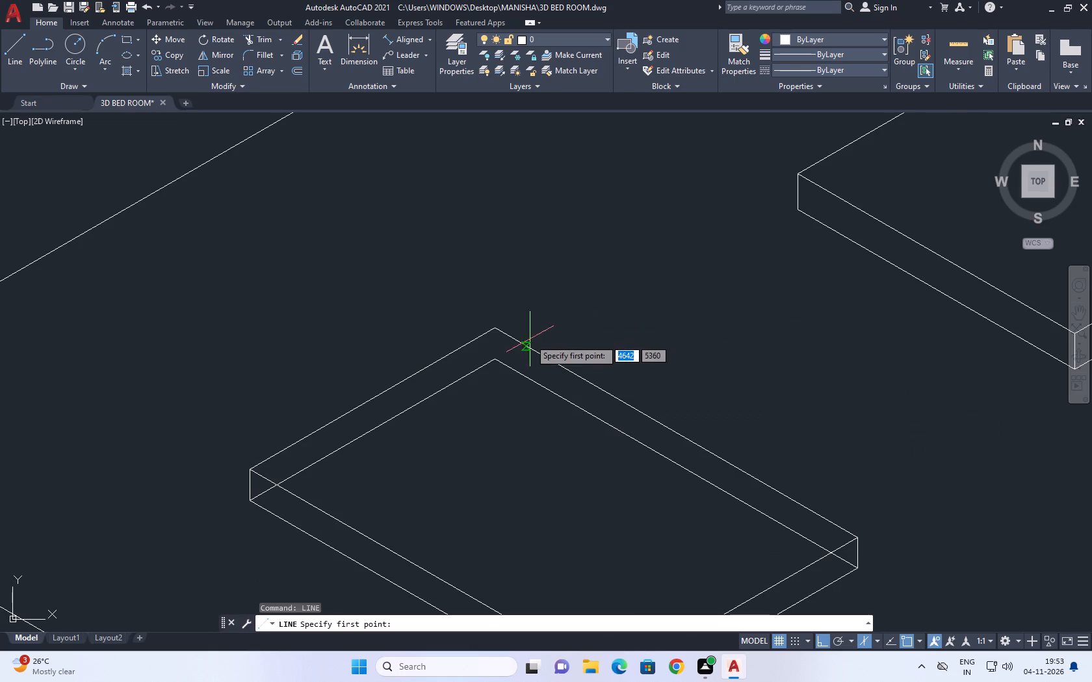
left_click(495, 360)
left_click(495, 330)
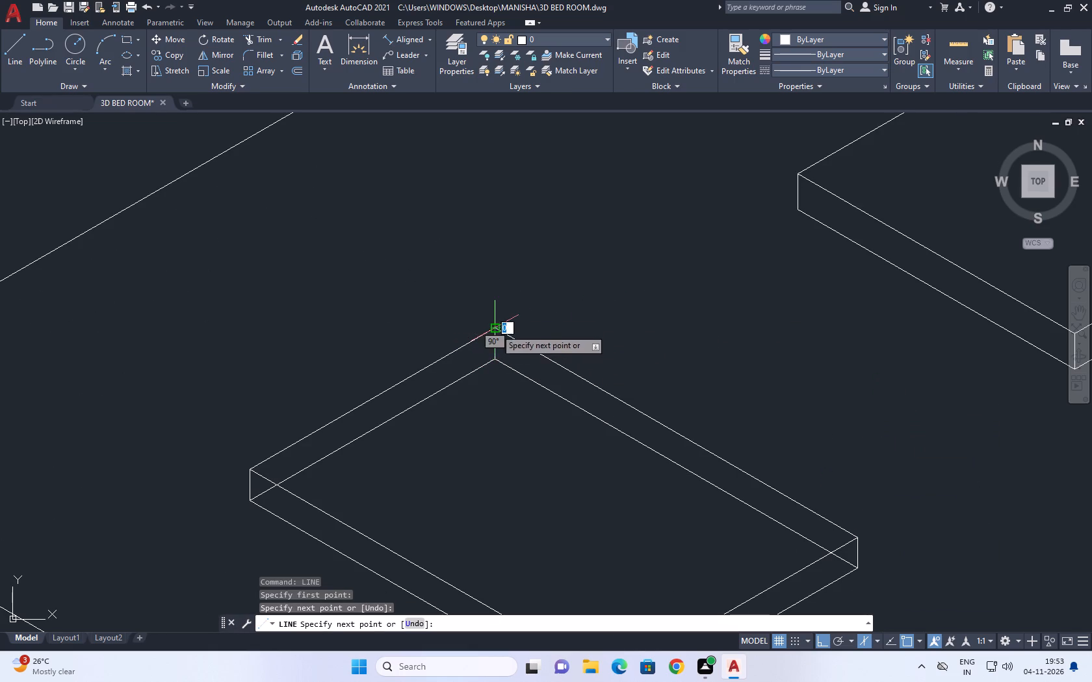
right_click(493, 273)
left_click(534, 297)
Erase the second slab's two hidden lower rear edges and the vertical line at its back corner.
left_click(431, 391)
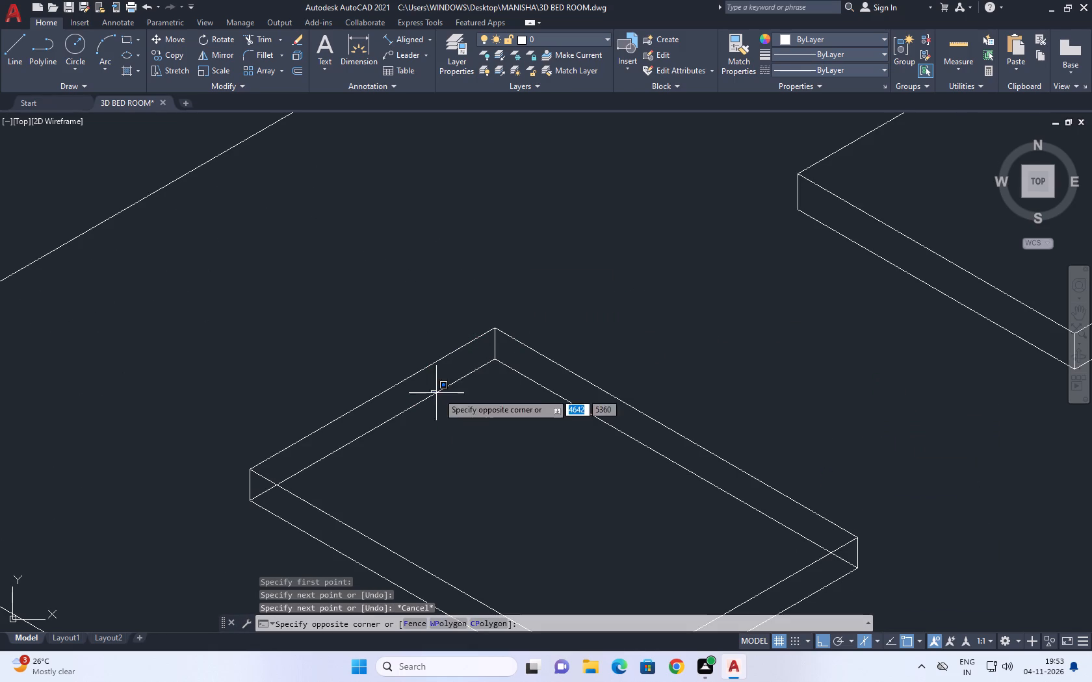
left_click(473, 384)
left_click(512, 364)
left_click(494, 376)
left_click(489, 366)
left_click(447, 387)
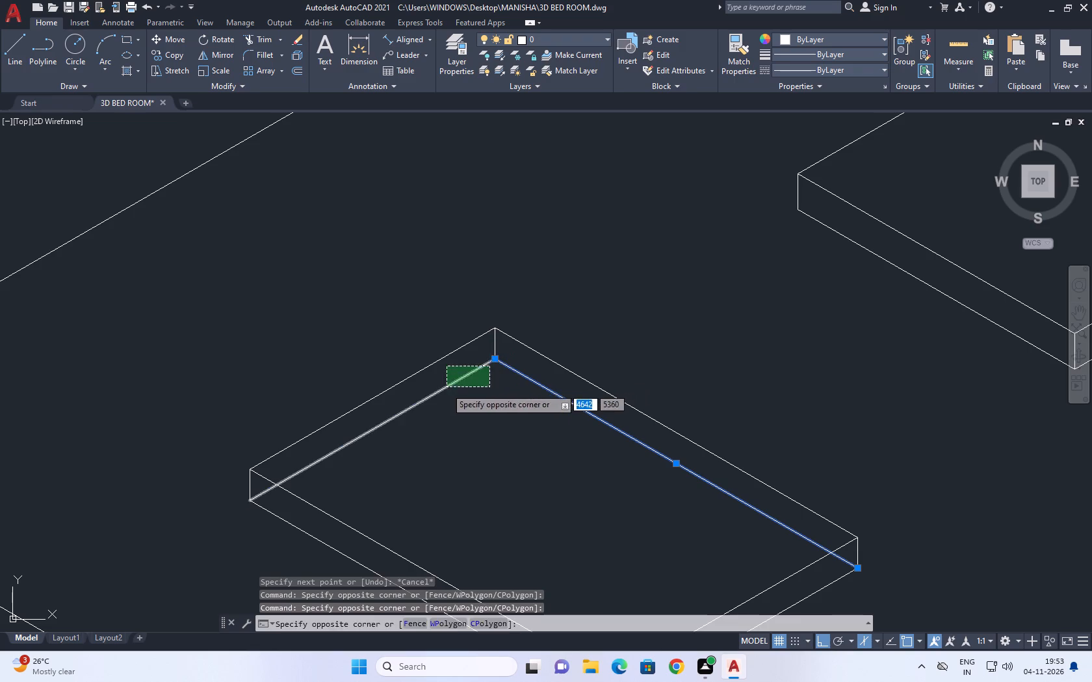
scroll(485, 351, "up", 2)
left_click(510, 339)
left_click(493, 342)
right_click(443, 264)
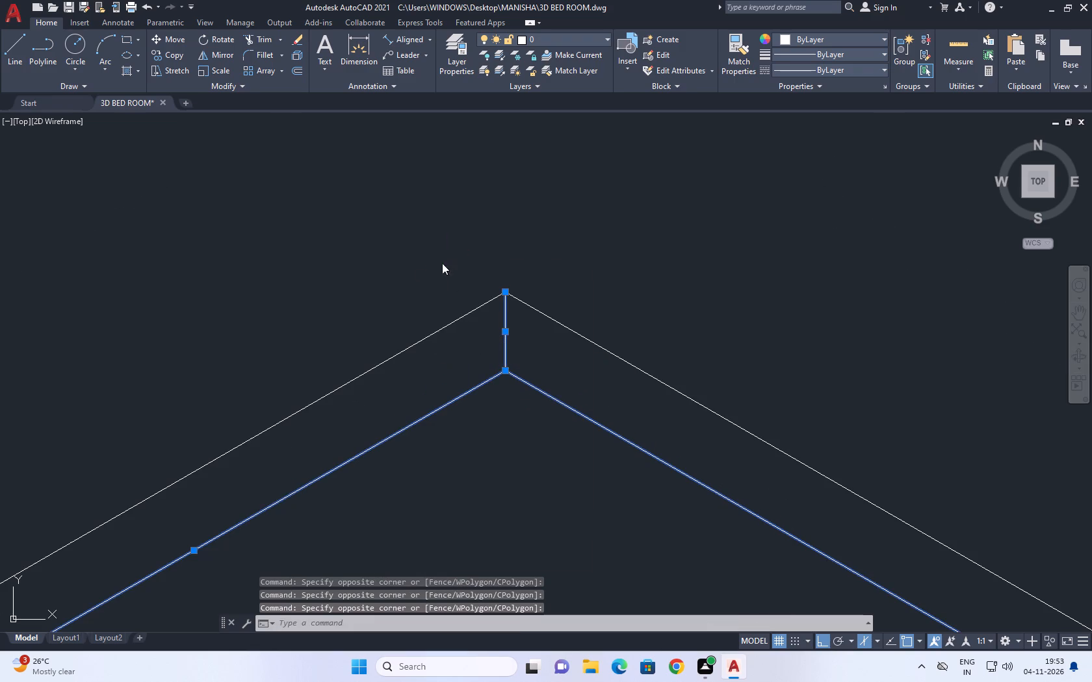
left_click(493, 344)
Scale the smaller second slab on the table's top down to about half its size, using a base point near its centre.
scroll(483, 341, "down", 5)
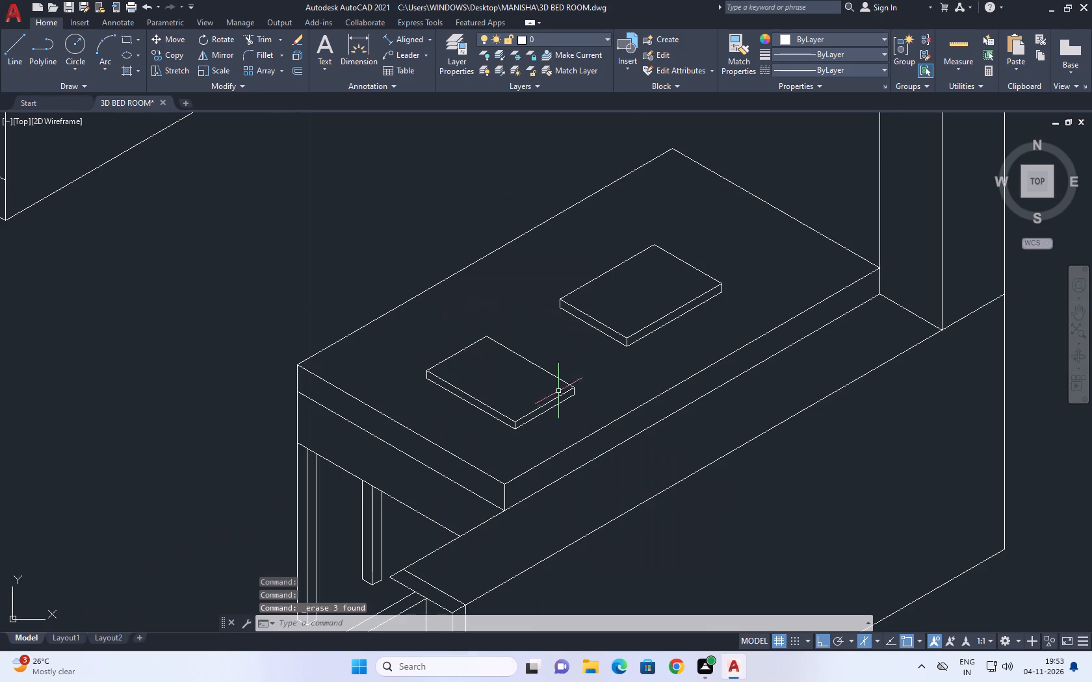
middle_click_drag(517, 411, 489, 421)
middle_click_drag(450, 388, 436, 377)
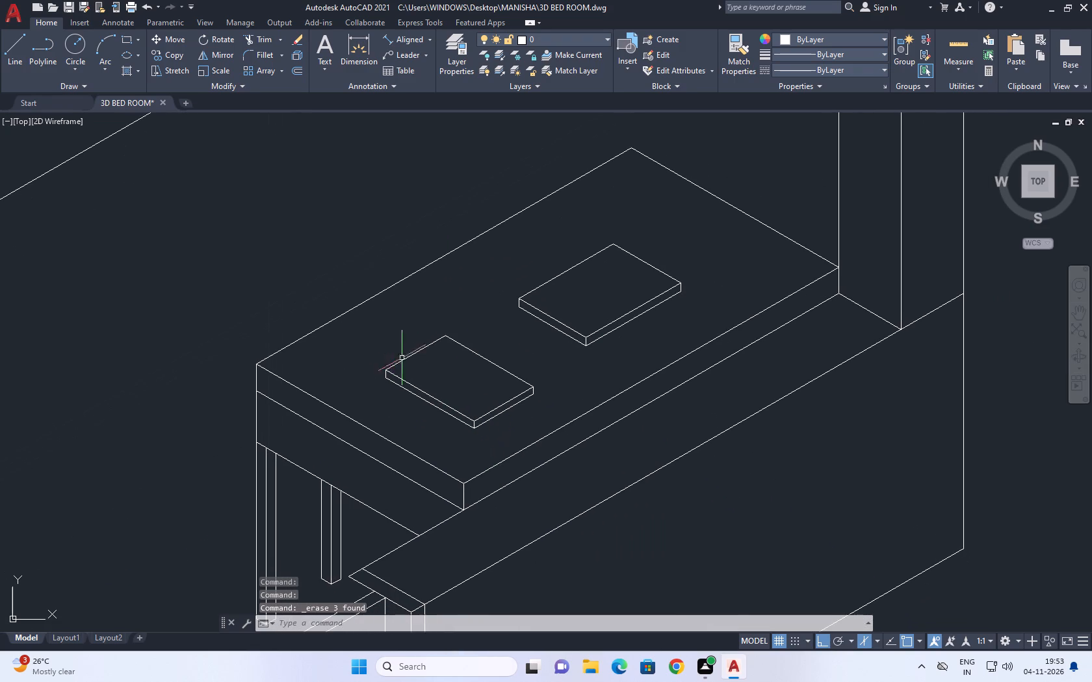
left_click(382, 319)
left_click(541, 440)
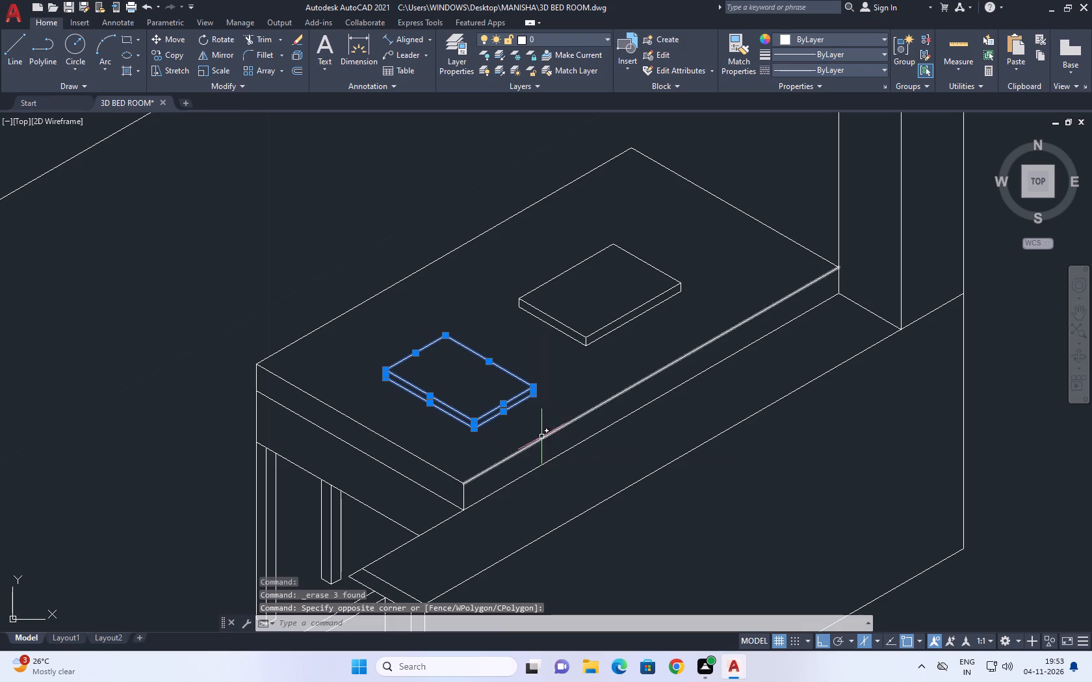
left_click(215, 71)
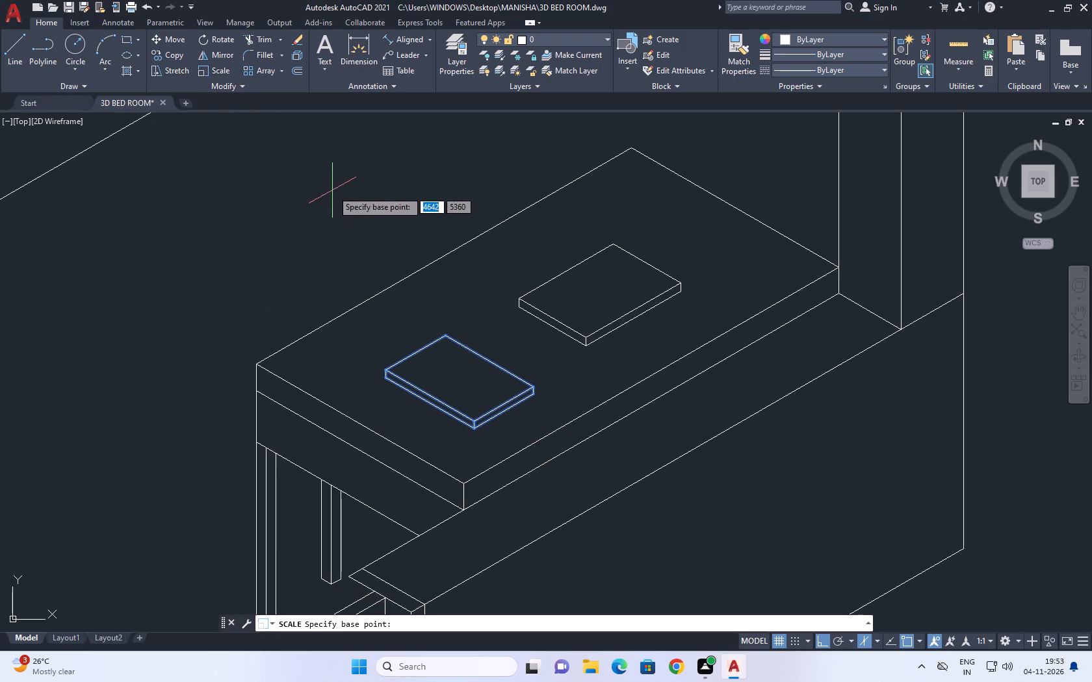
left_click(457, 382)
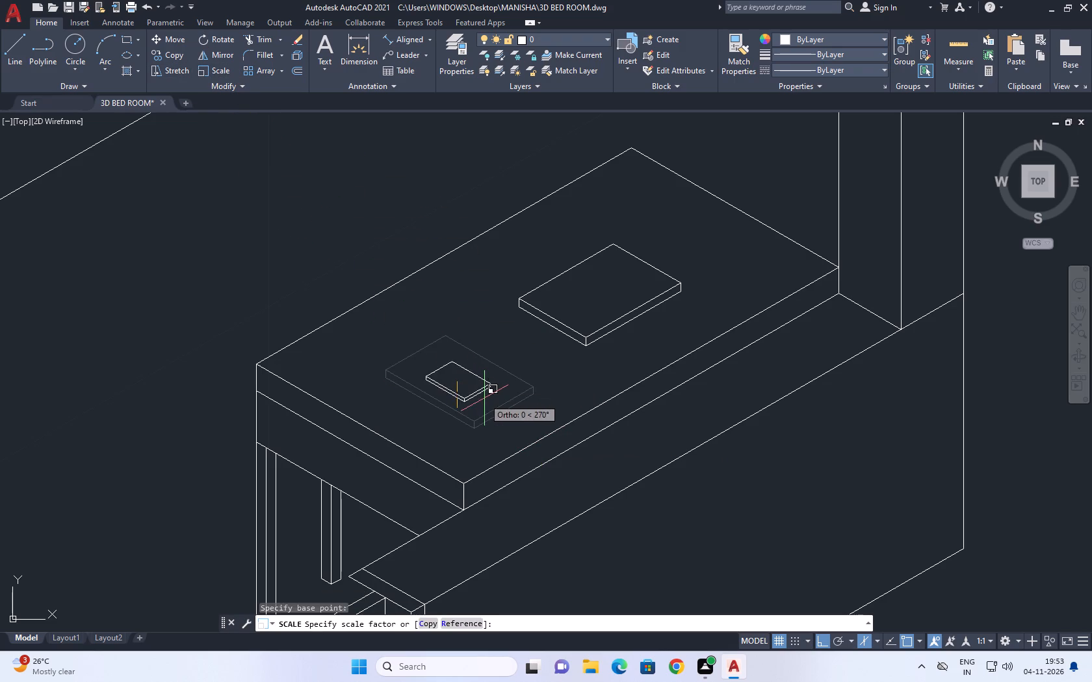
left_click_drag(489, 401, 491, 408)
Draw a long, thin isometric pen outline on the small slab's top, with short ends and parallel long edges along its length.
middle_click_drag(477, 387, 443, 377)
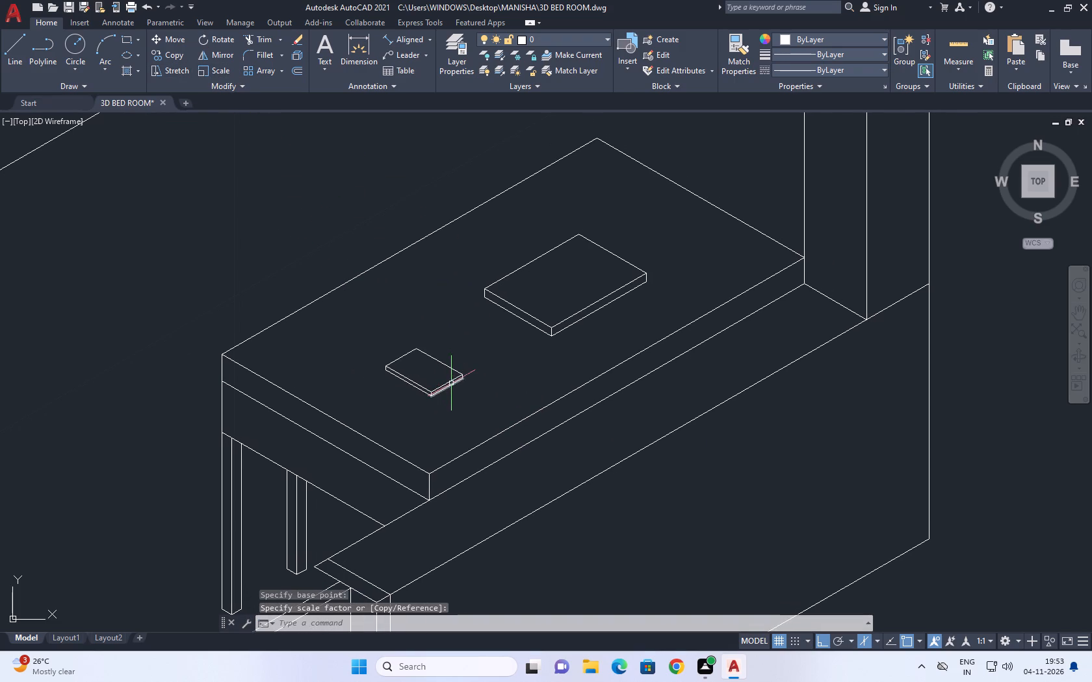
left_click(7, 53)
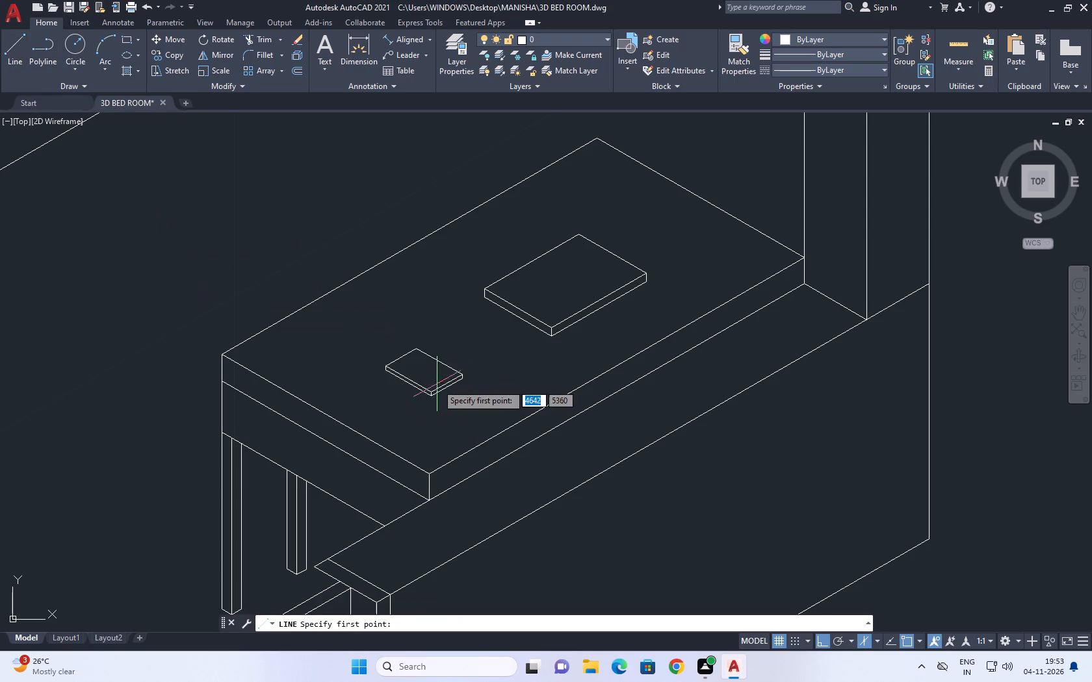
scroll(409, 360, "up", 2)
scroll(447, 401, "up", 3)
left_click(447, 413)
scroll(447, 413, "up", 1)
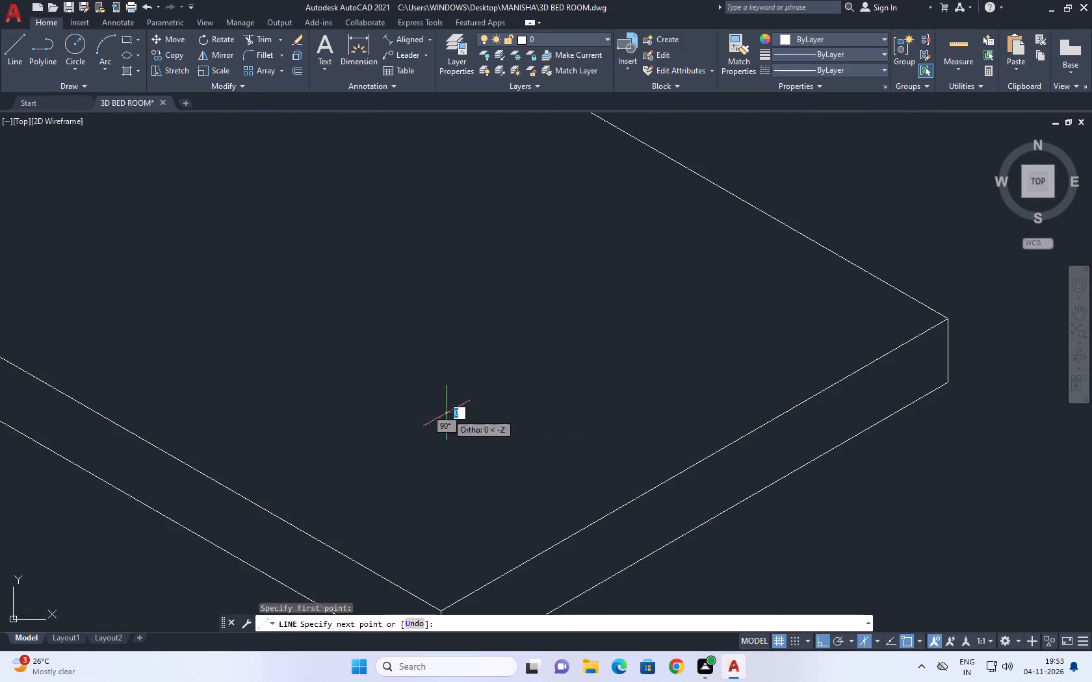
scroll(314, 337, "down", 1)
middle_click_drag(403, 383, 412, 406)
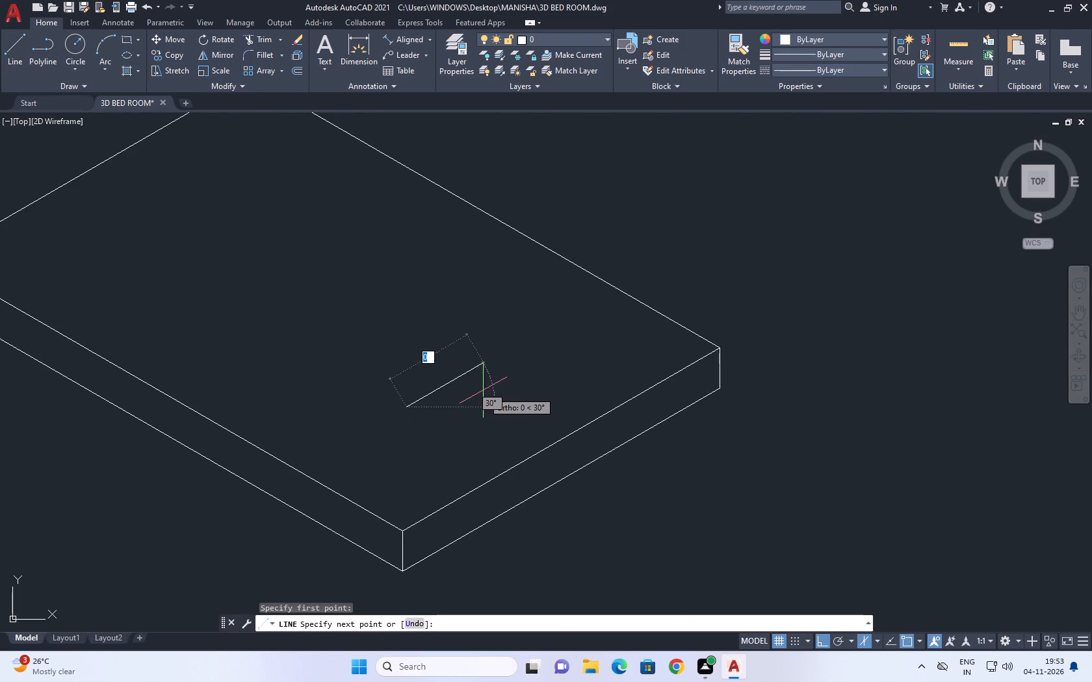
scroll(430, 401, "up", 2)
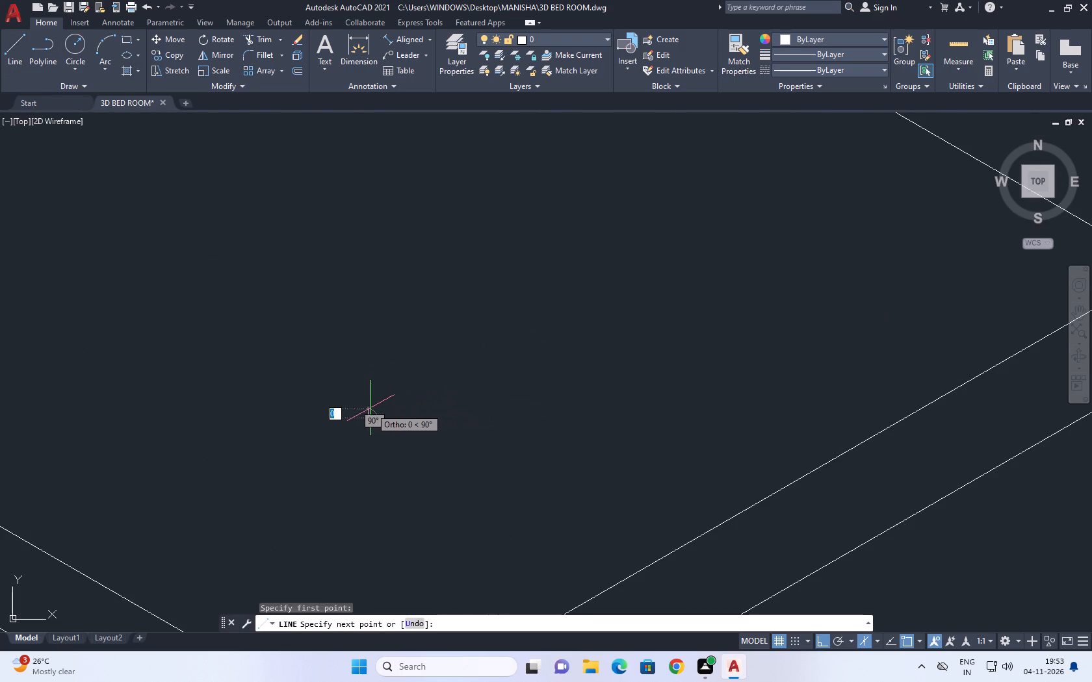
left_click(383, 412)
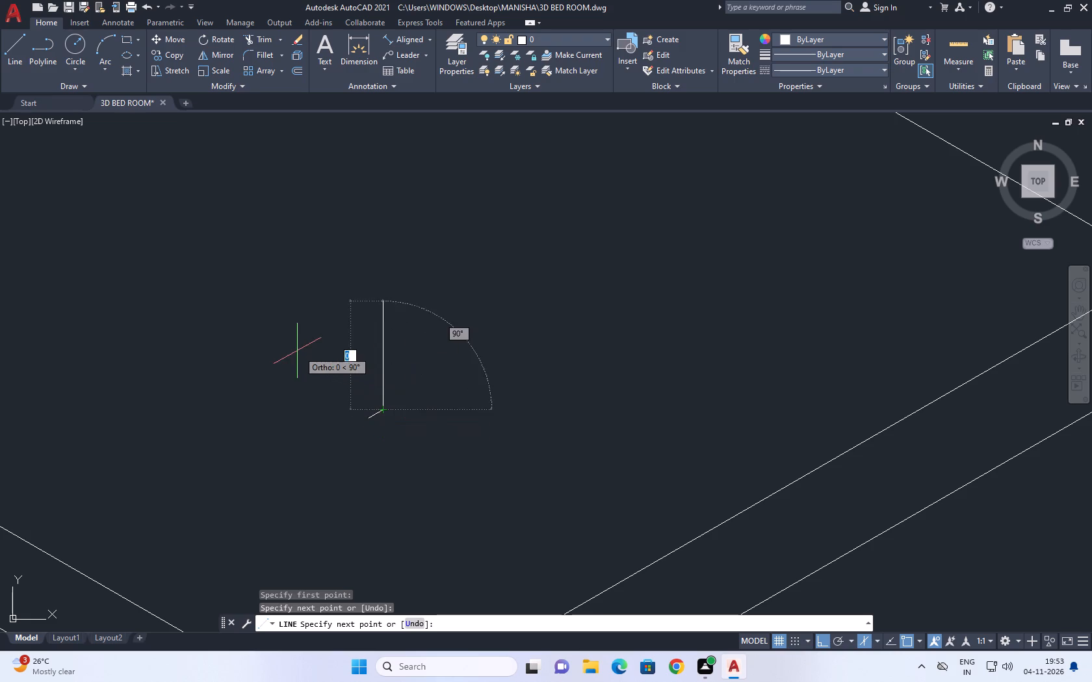
scroll(291, 349, "down", 1)
key("F5")
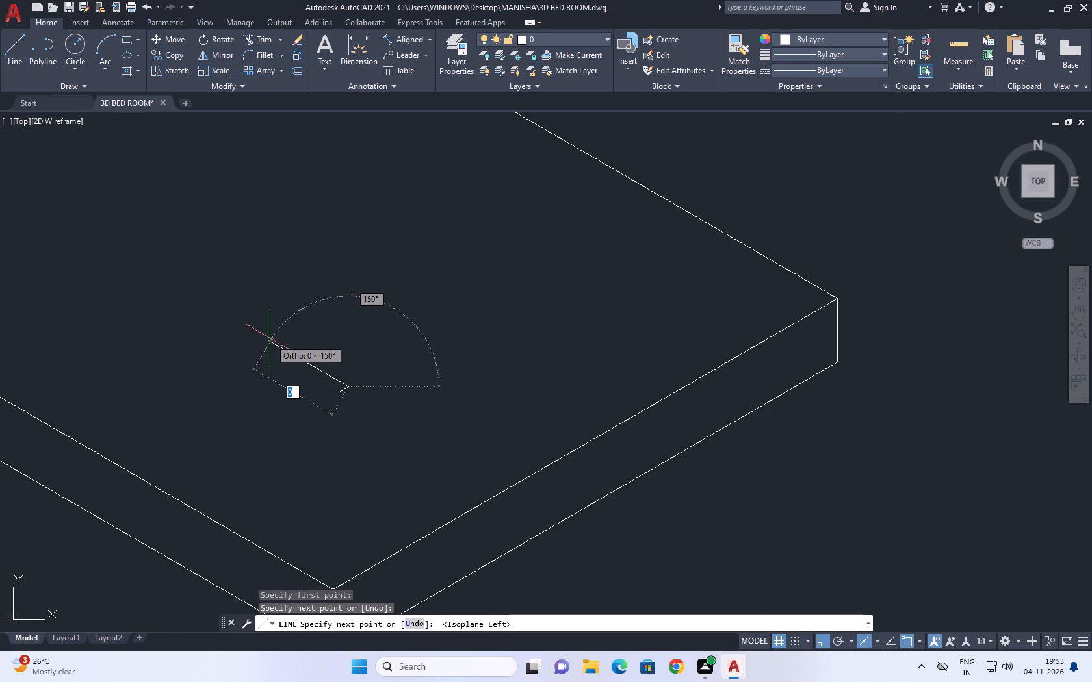
scroll(270, 338, "down", 2)
left_click(143, 270)
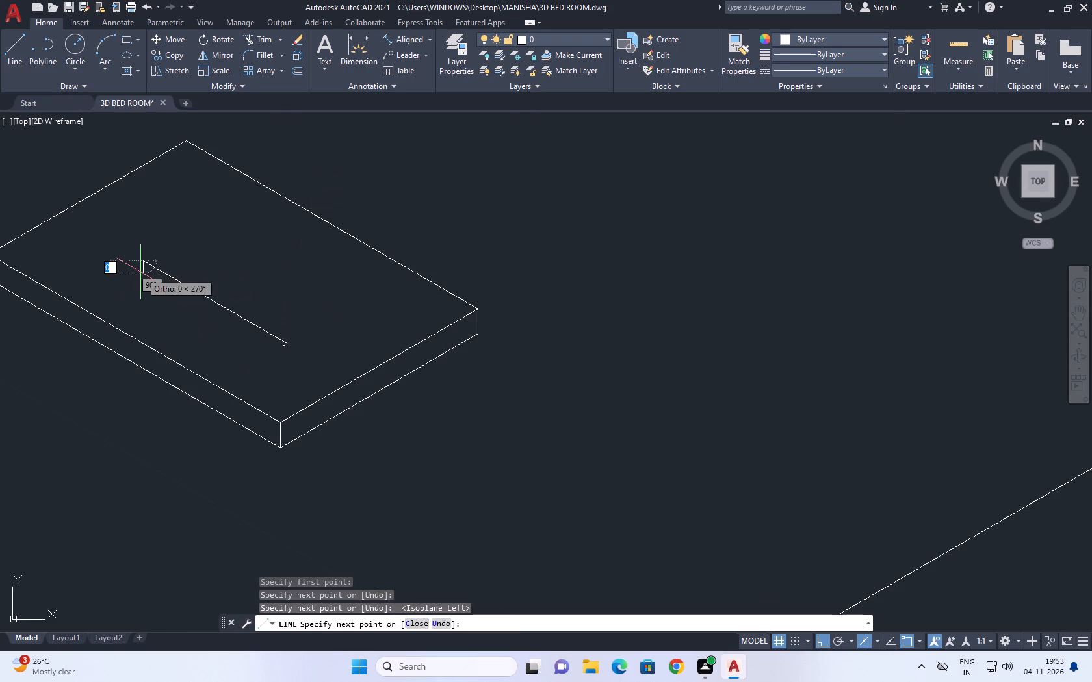
scroll(140, 272, "up", 1)
key("F5")
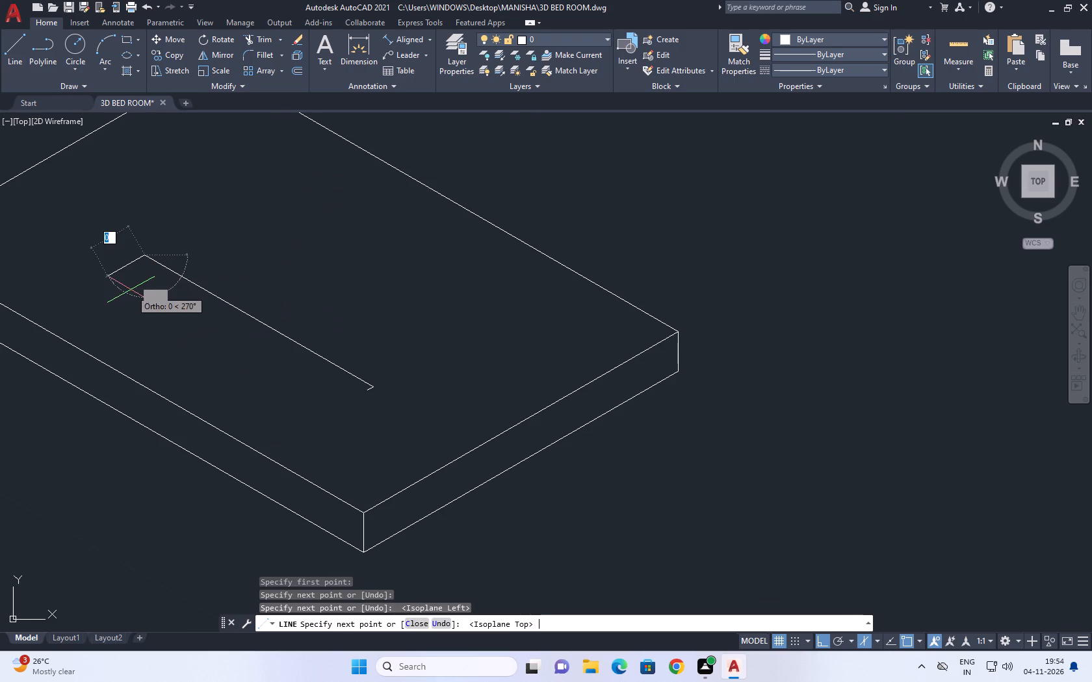
scroll(122, 266, "up", 2)
left_click(159, 258)
scroll(292, 336, "down", 1)
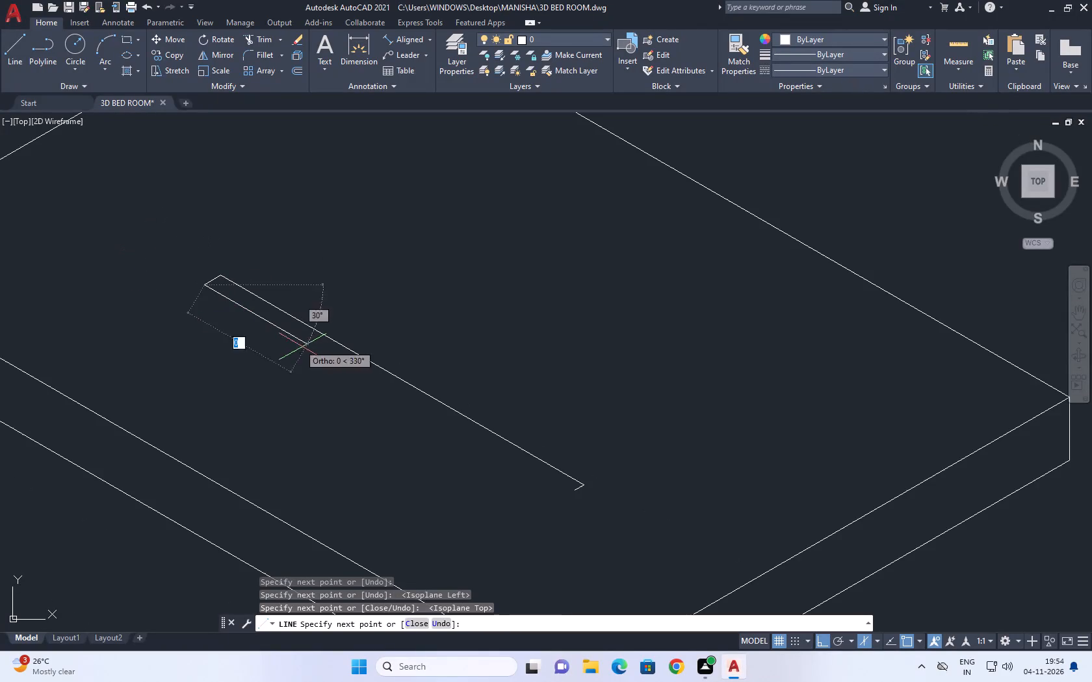
scroll(573, 494, "up", 1)
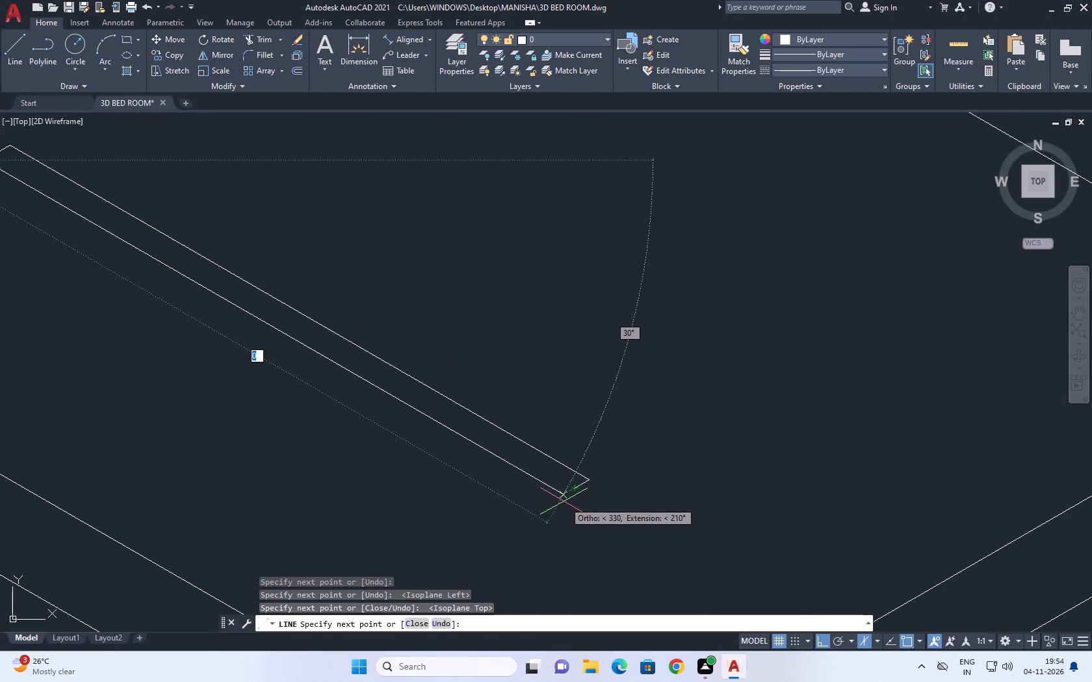
left_click(563, 501)
key("space")
Close the pen outline's open corner by filleting the short end line and the long edge with radius 0.
key("f")
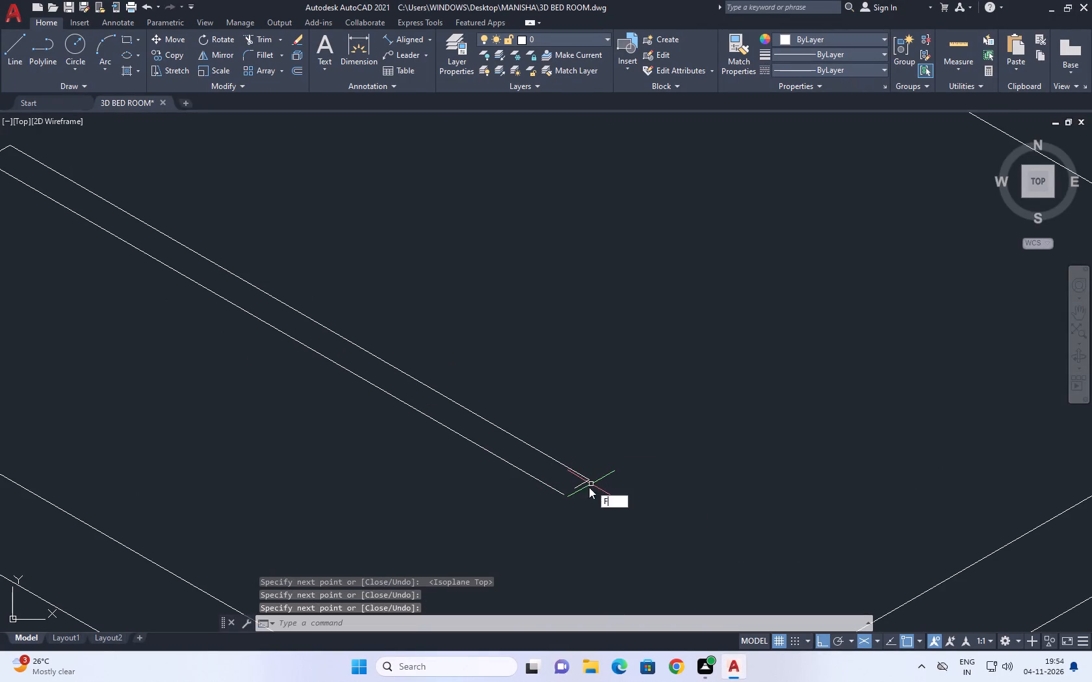
key("space")
left_click(580, 485)
left_click(561, 494)
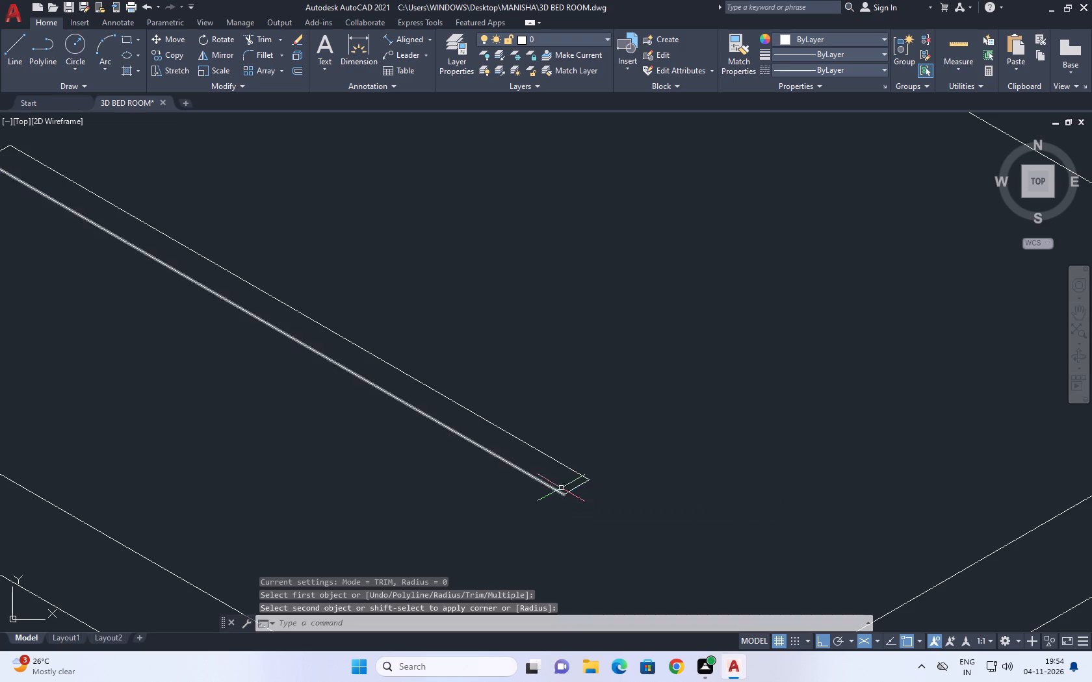
key("space")
key("space")
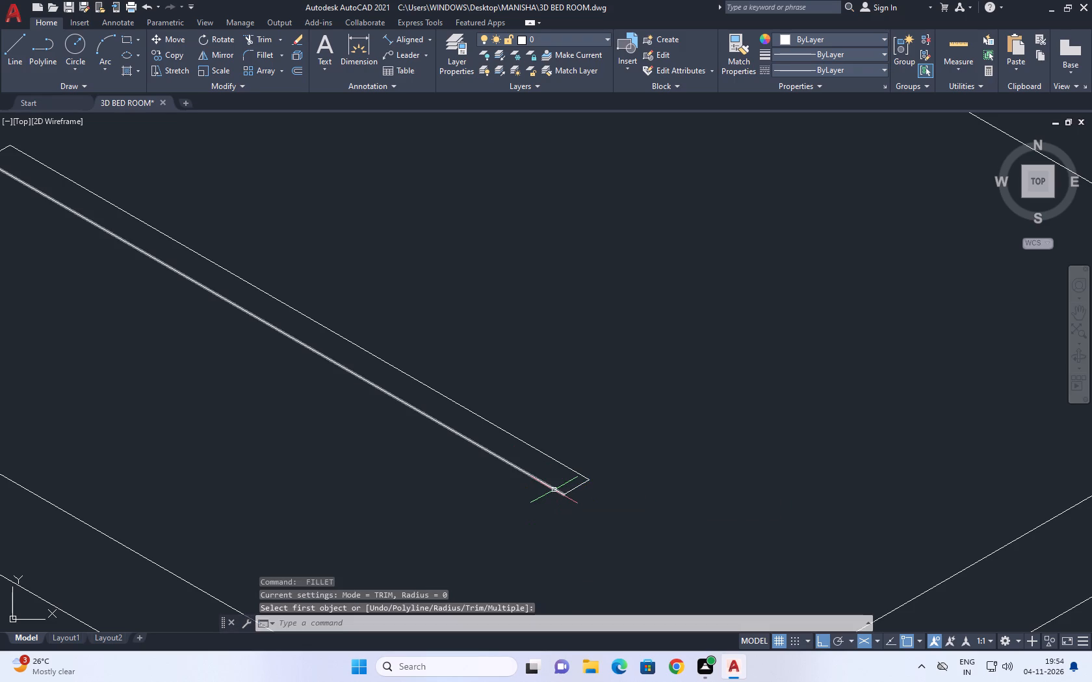
Draw two slanted lines from the midpoint of the pen's front short end back to its two long edges, forming a pointed tip.
type("L")
key("space")
scroll(576, 484, "up", 2)
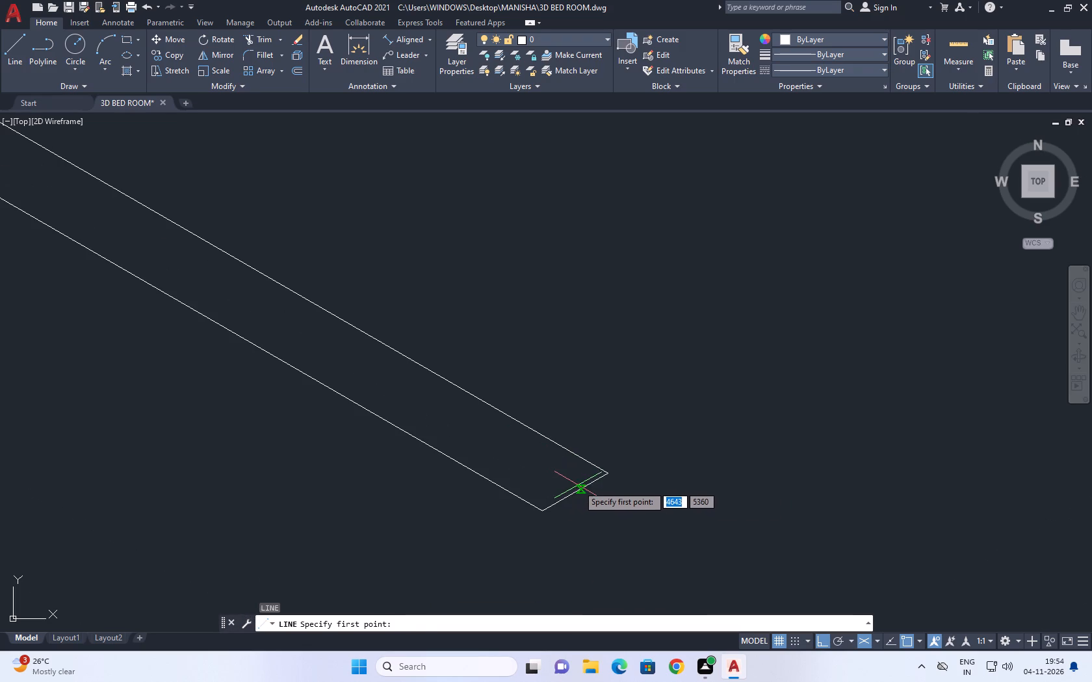
left_click(580, 490)
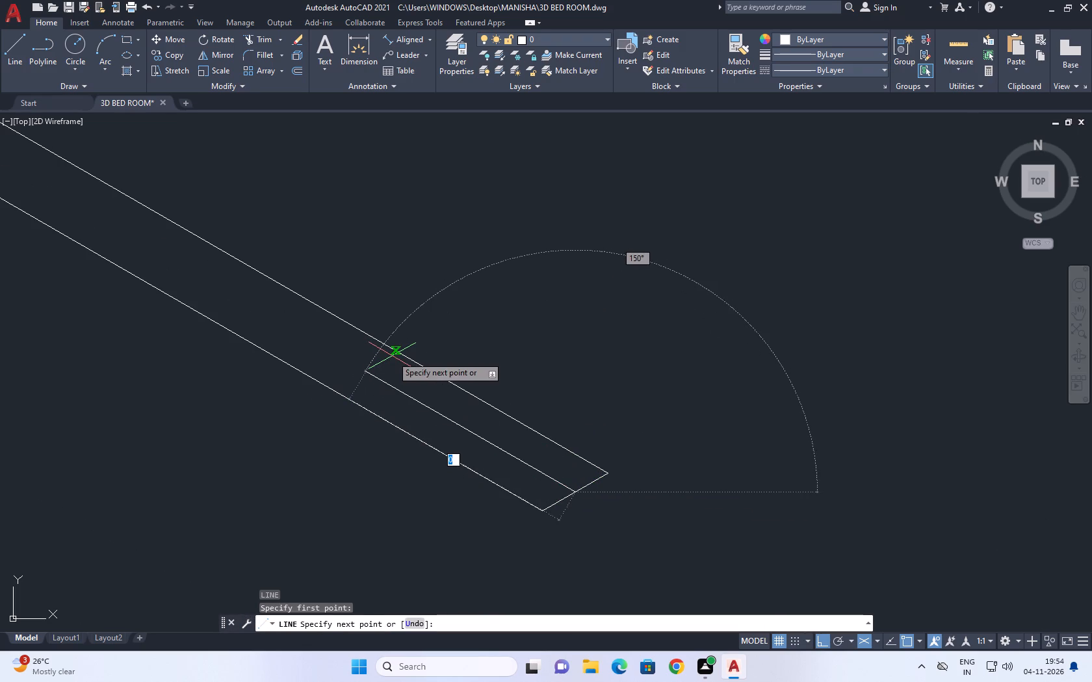
left_click(398, 350)
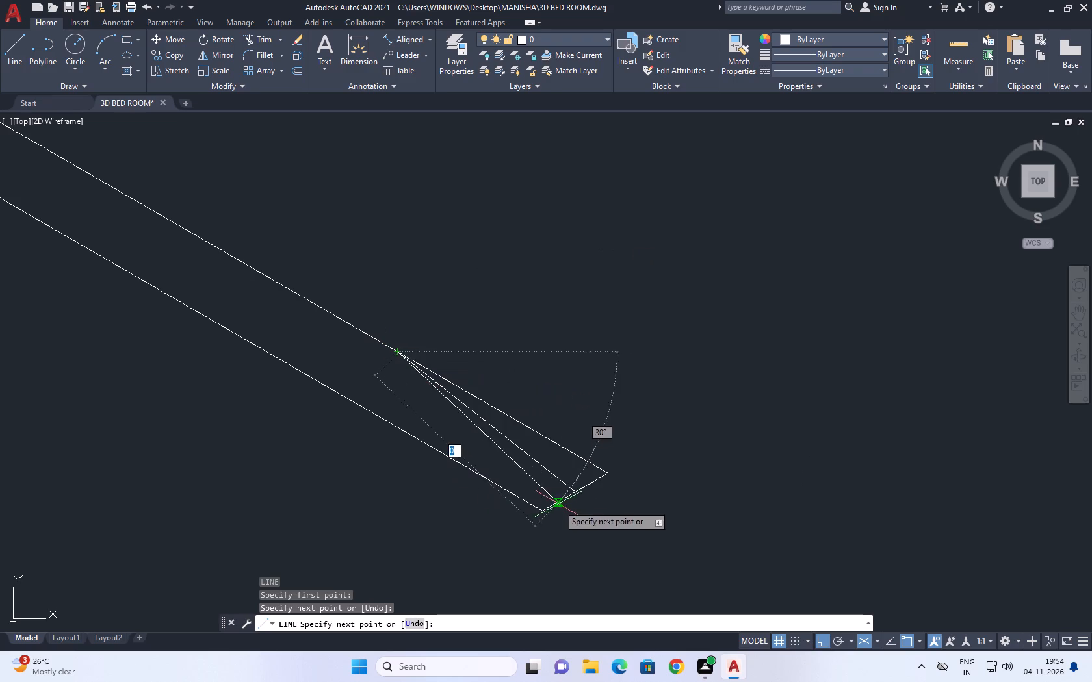
key("space")
key("space")
left_click(573, 492)
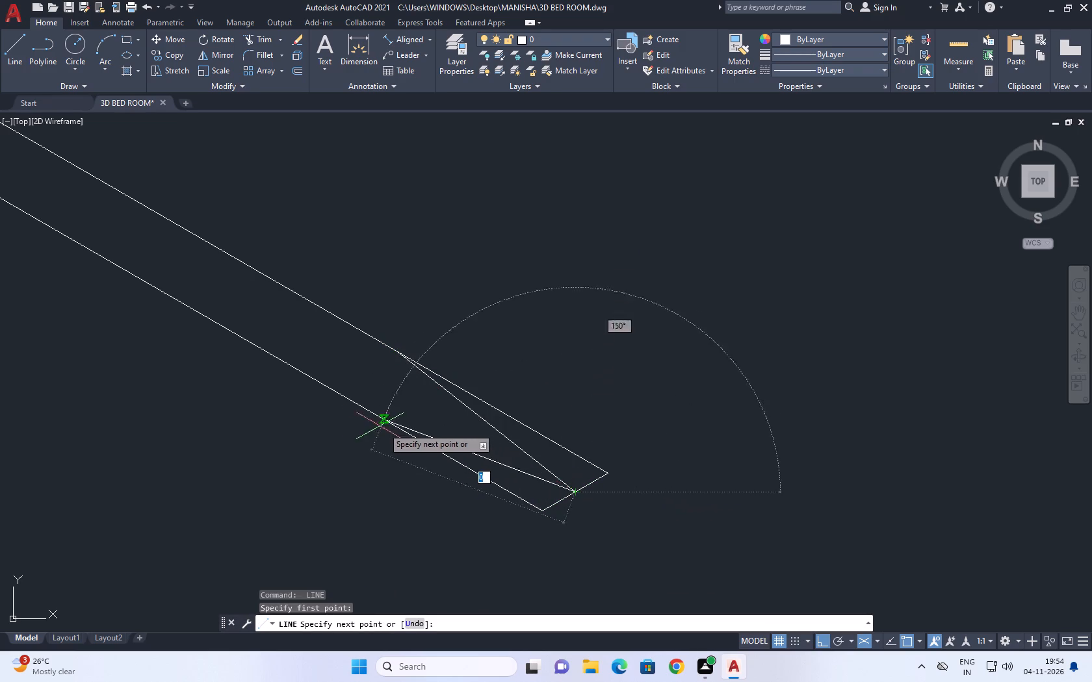
left_click(348, 401)
key("space")
Draw a line across the pen joining the points where the two slanted tip lines meet the long edges.
middle_click_drag(566, 450, 558, 451)
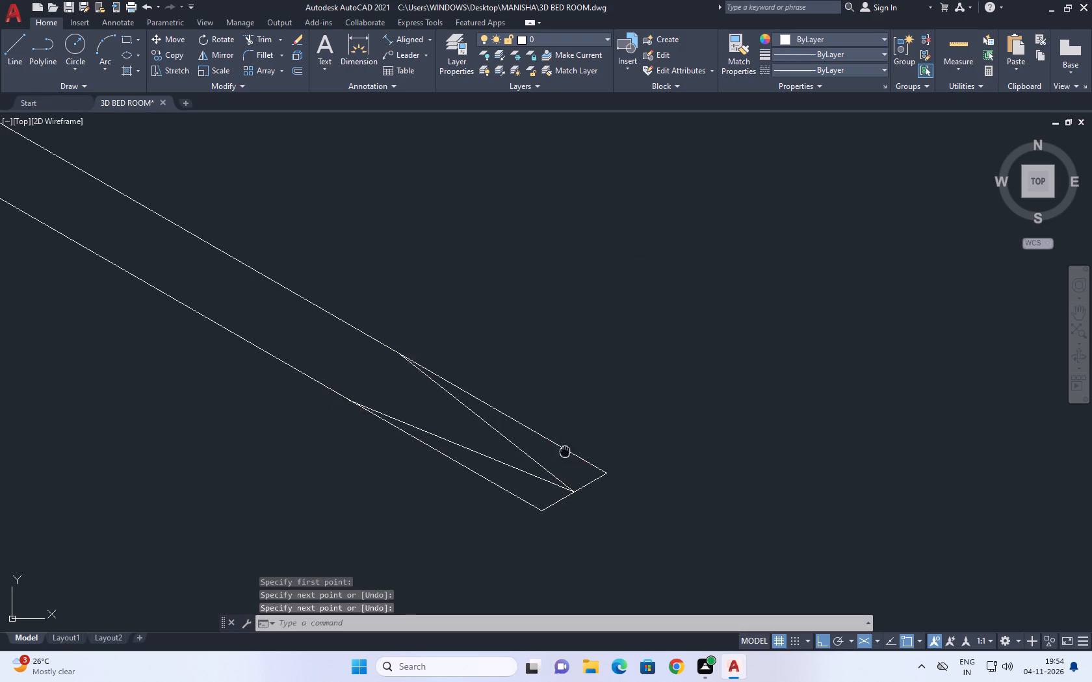
middle_click_drag(558, 451, 537, 458)
type("L")
key("space")
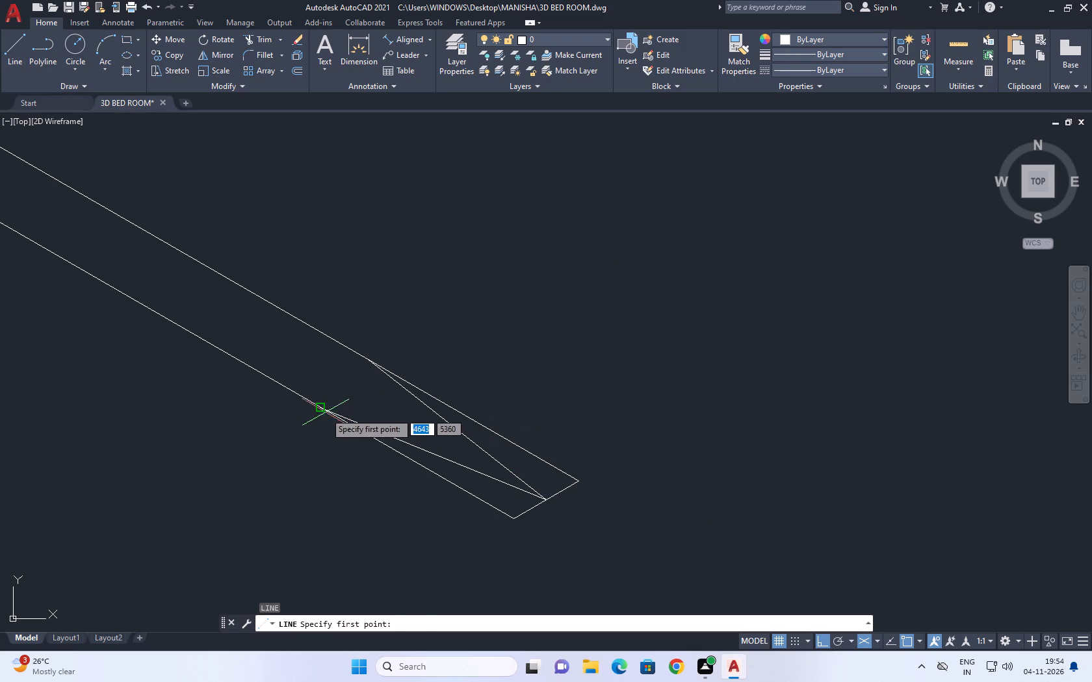
left_click(324, 412)
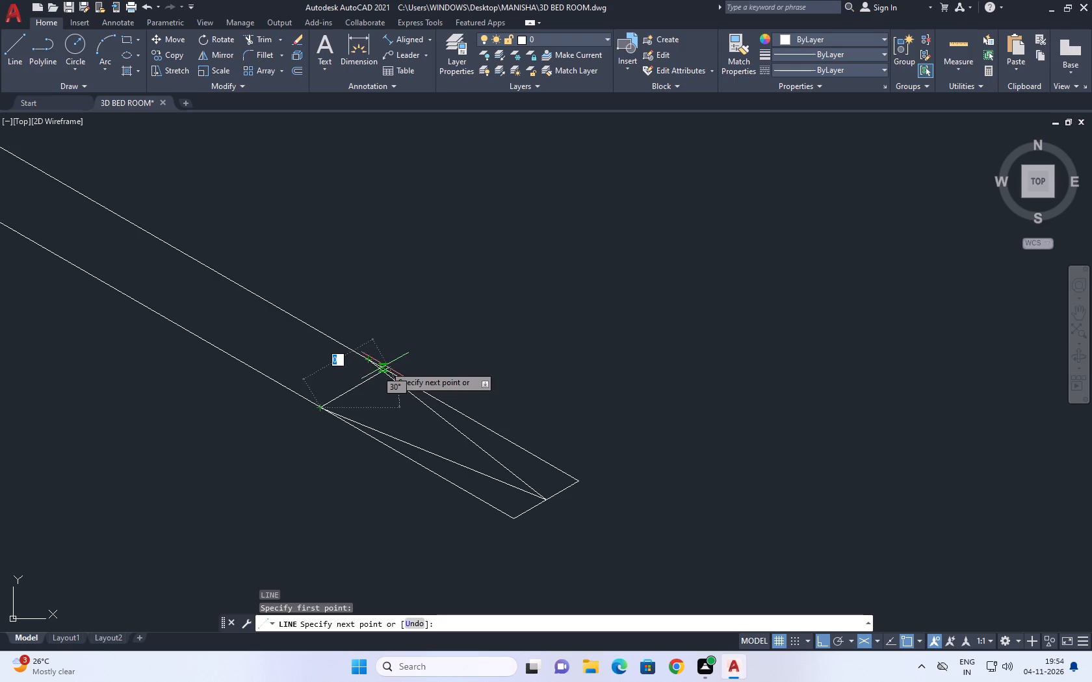
key("Escape")
key("space")
left_click(318, 405)
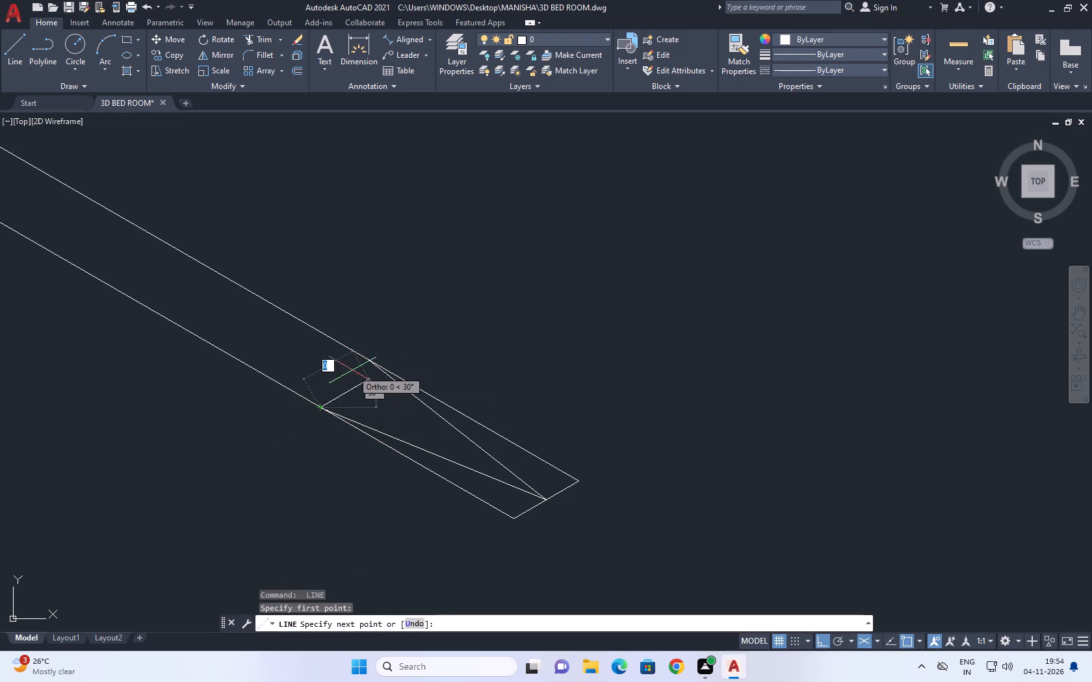
left_click(366, 360)
key("Escape")
Trim away the long-edge ends and short-end pieces outside the pen's pointed tip.
left_click(558, 470)
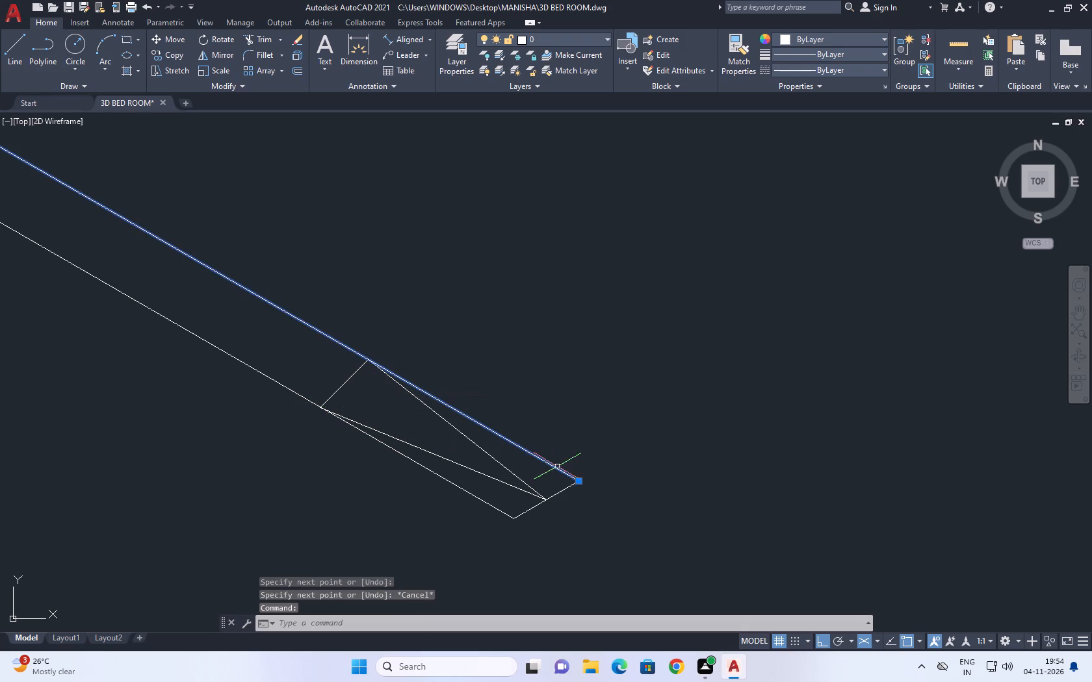
key("Escape")
type("TR")
key("space")
left_click(556, 475)
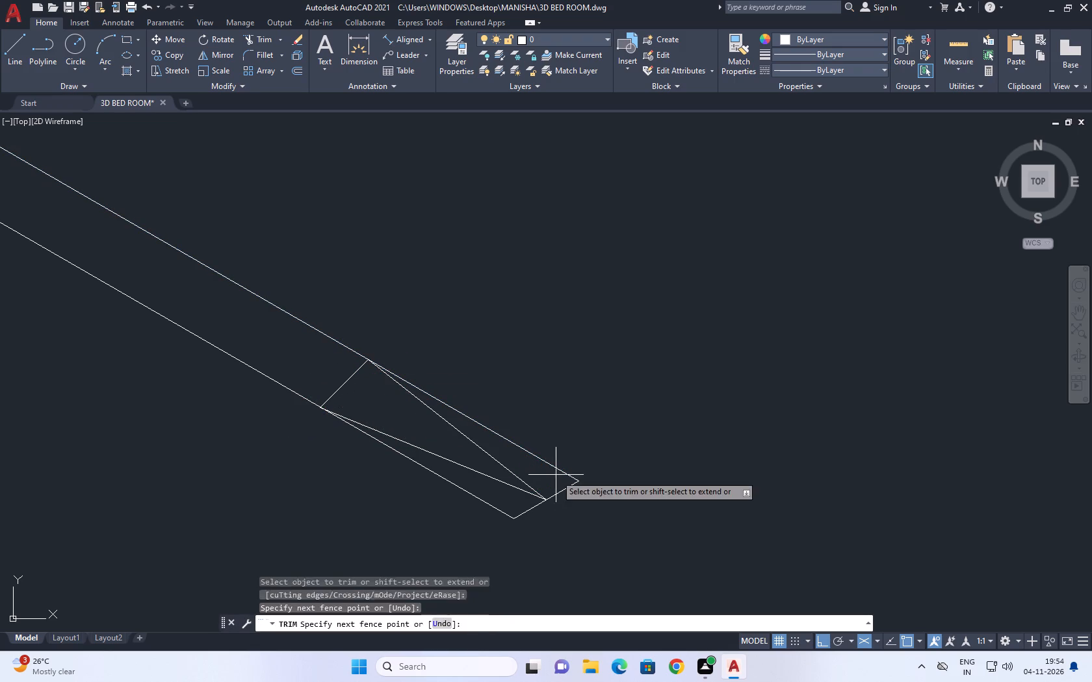
left_click(555, 460)
left_click(556, 476)
left_click(559, 494)
left_click(511, 507)
left_click(484, 520)
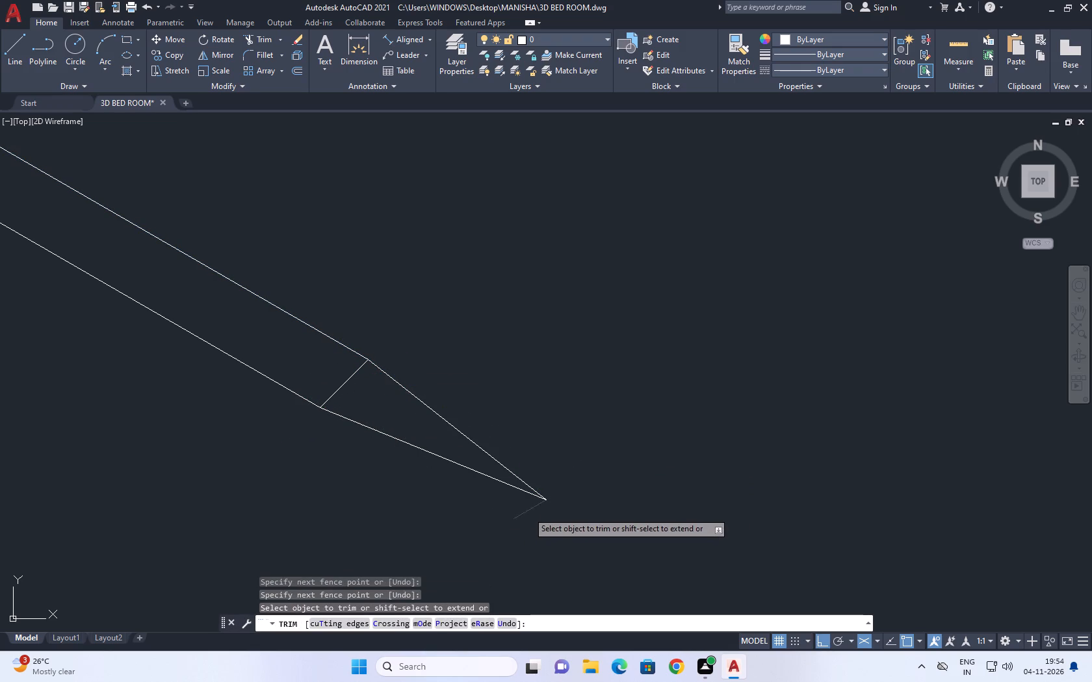
left_click(528, 512)
scroll(571, 490, "down", 5)
key("Escape")
Examine the pen on the small slab, the tabletop objects and the whole bedroom layout.
middle_click_drag(475, 476, 349, 464)
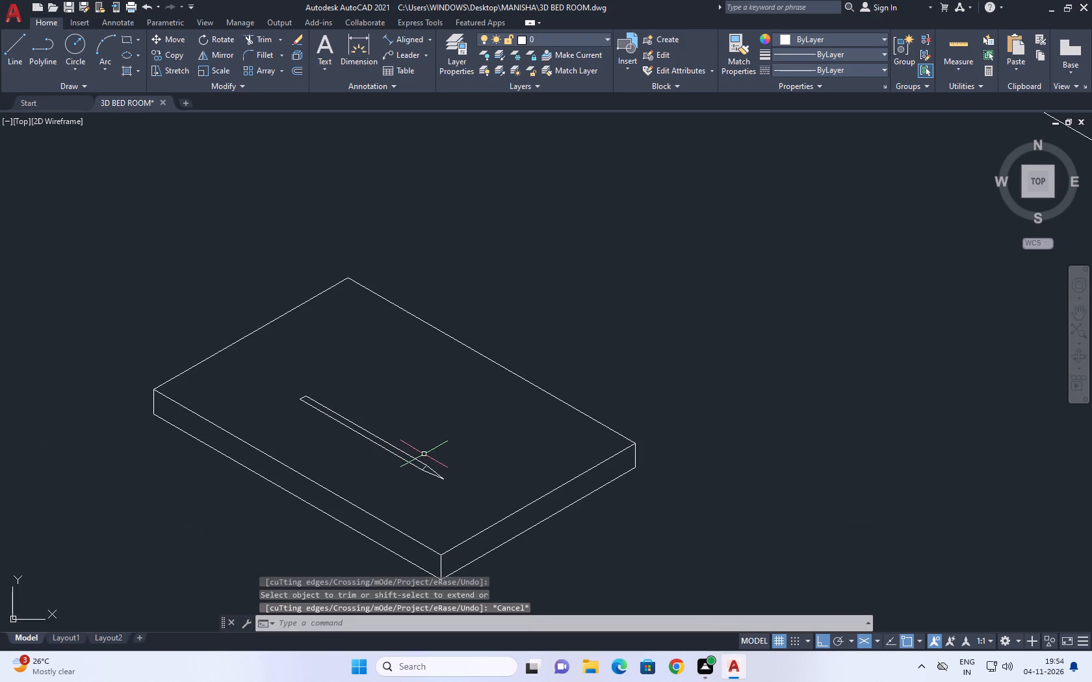
scroll(578, 443, "down", 3)
middle_click_drag(587, 442, 403, 388)
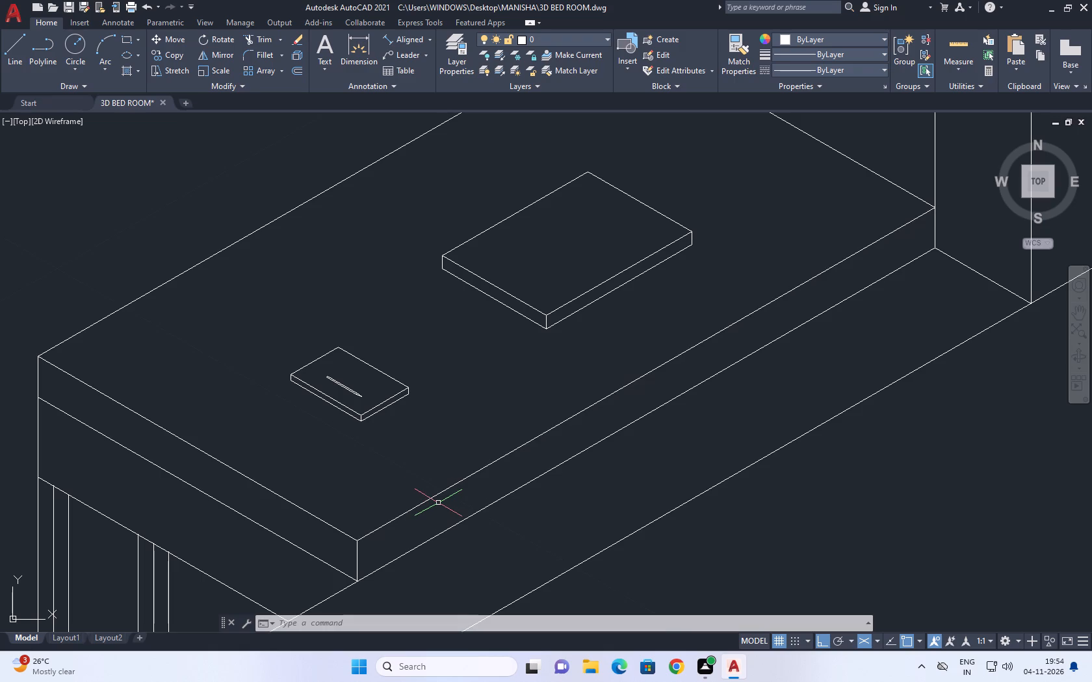
scroll(411, 474, "down", 4)
middle_click_drag(398, 473, 413, 502)
scroll(413, 500, "up", 1)
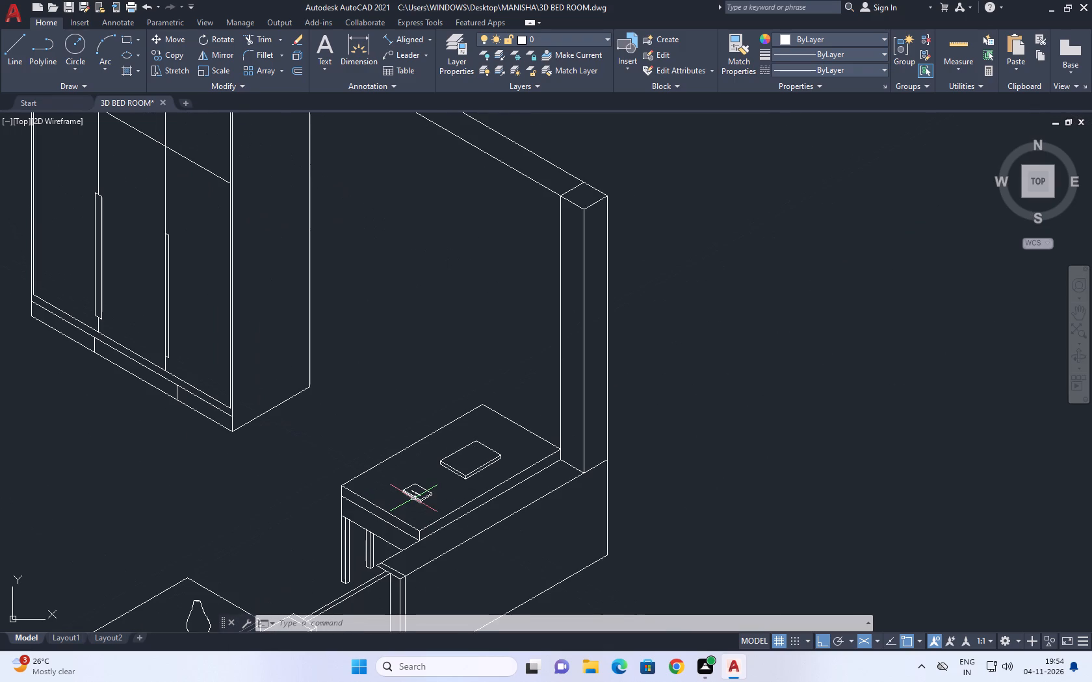
middle_click_drag(504, 384, 525, 445)
scroll(537, 428, "up", 1)
scroll(542, 418, "down", 3)
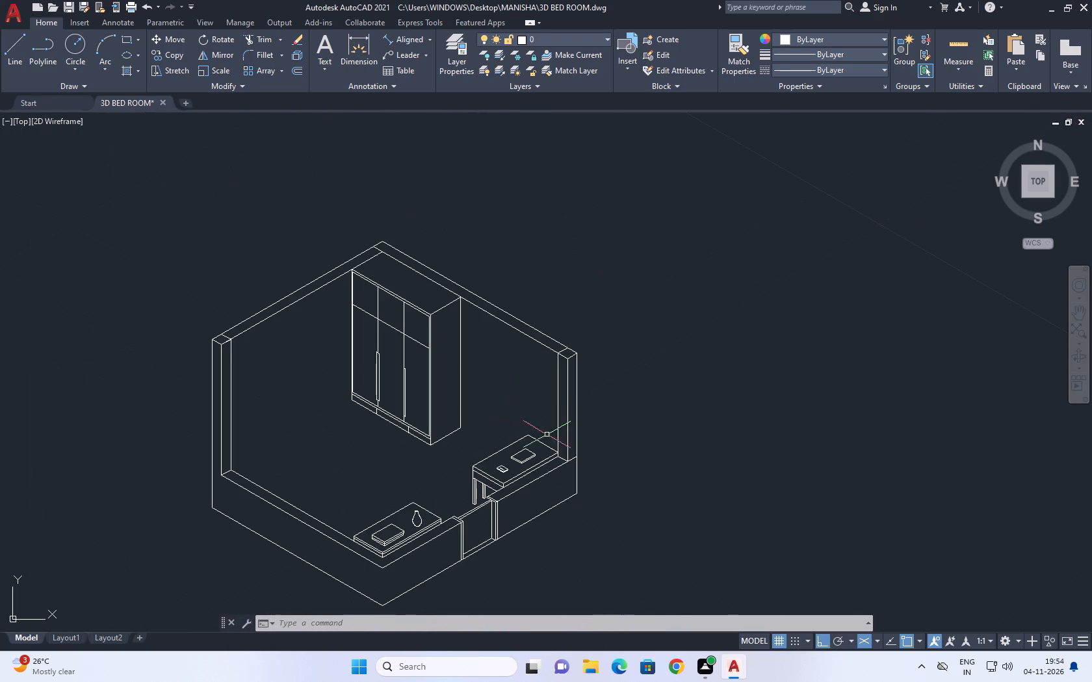
middle_click_drag(539, 466, 578, 448)
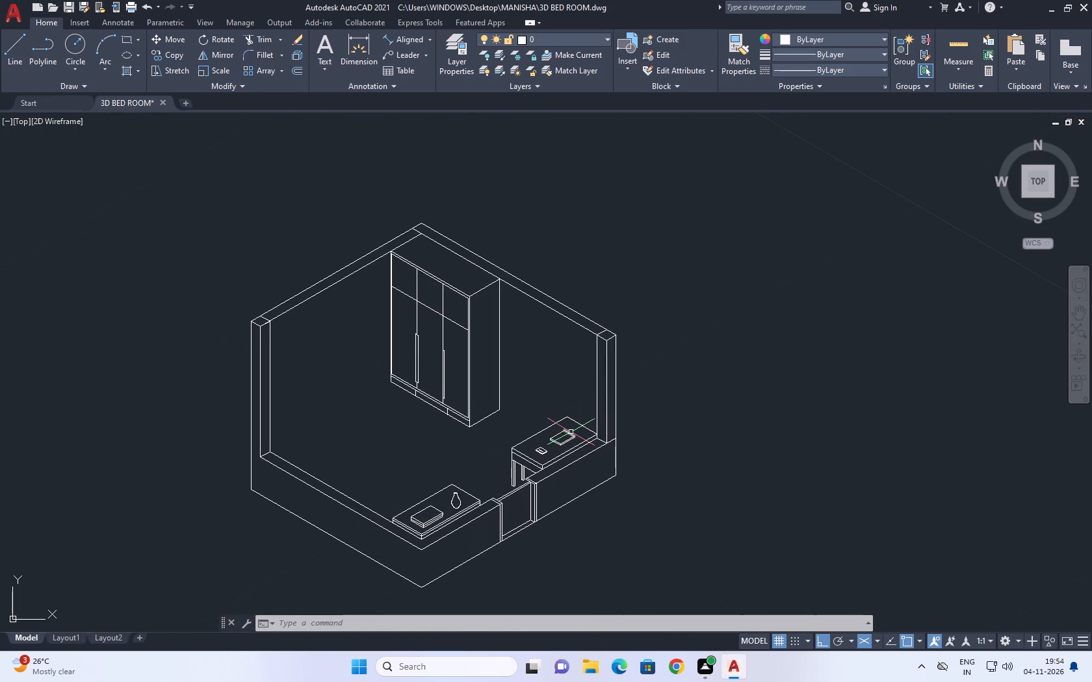
Draw a four-point S-shaped spline rising freely from the table top's long edge facing the wardrobe, near its outer corner, with Ortho off.
middle_click_drag(469, 441, 486, 484)
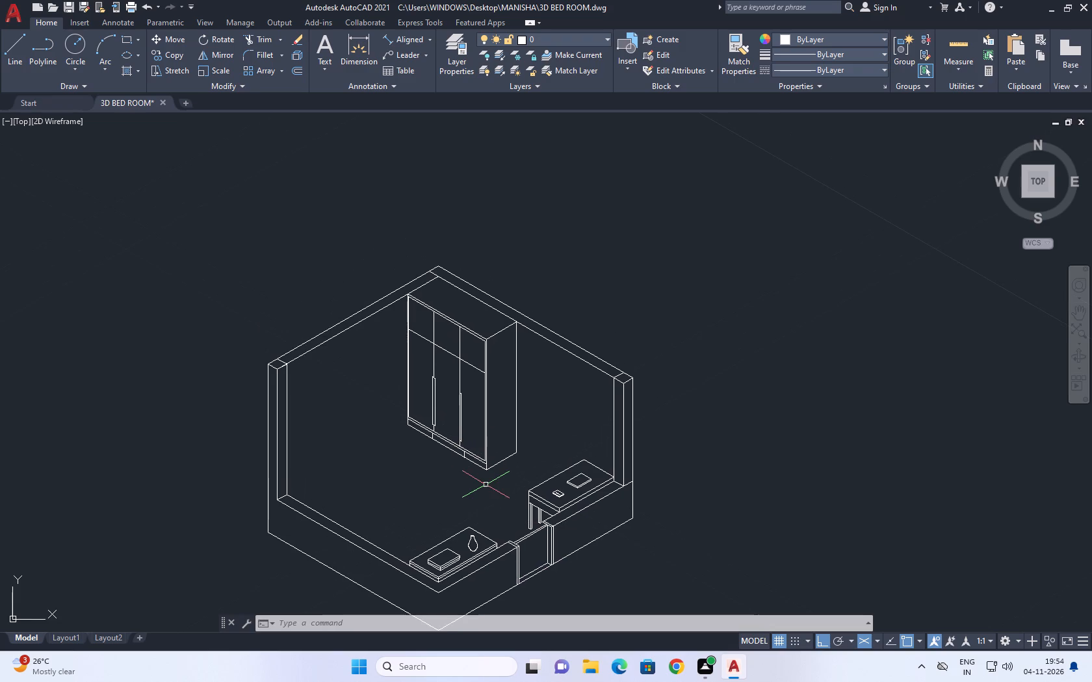
key("s")
key("p")
key("l")
key("space")
scroll(553, 475, "up", 3)
left_click(480, 525)
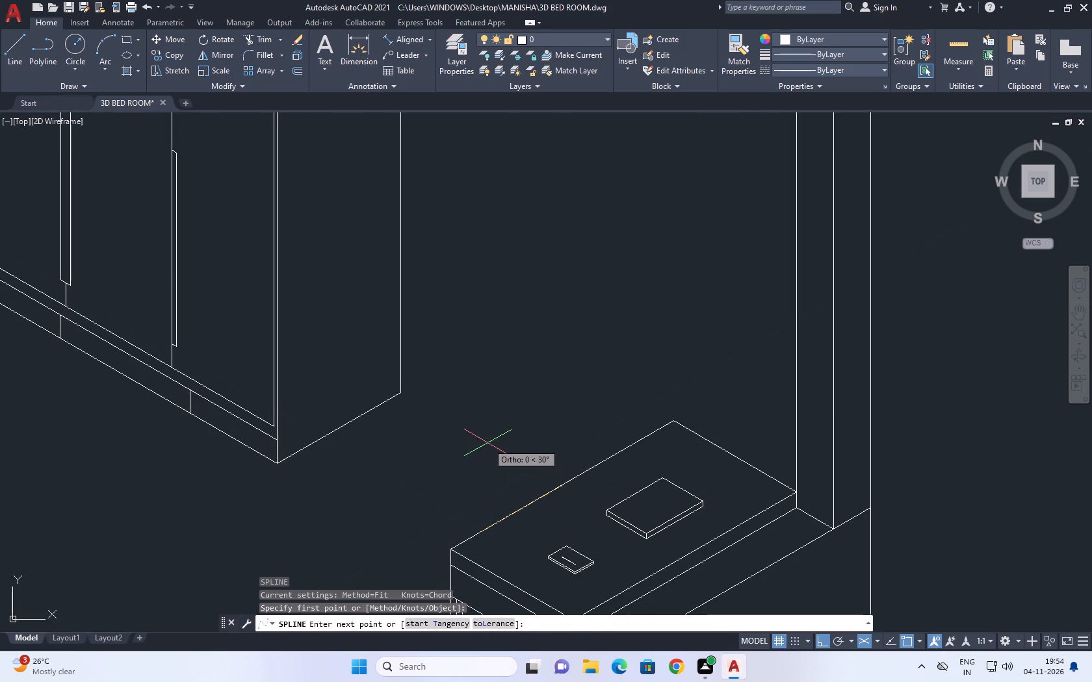
key("F5")
scroll(491, 502, "up", 1)
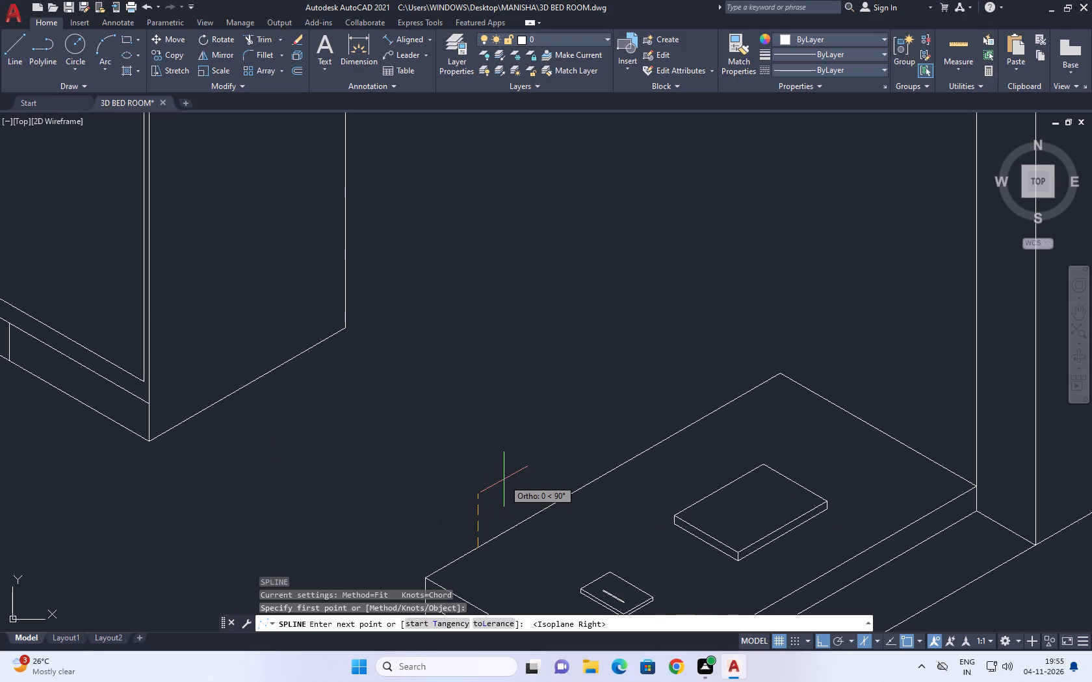
key("F8")
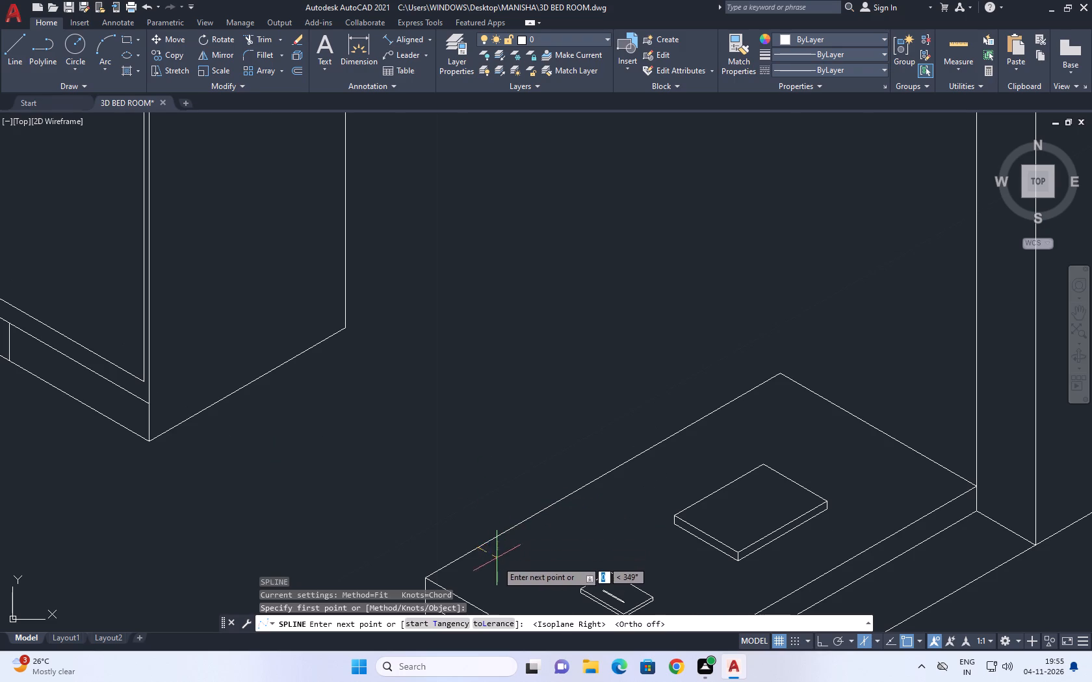
scroll(496, 524, "up", 1)
left_click(482, 516)
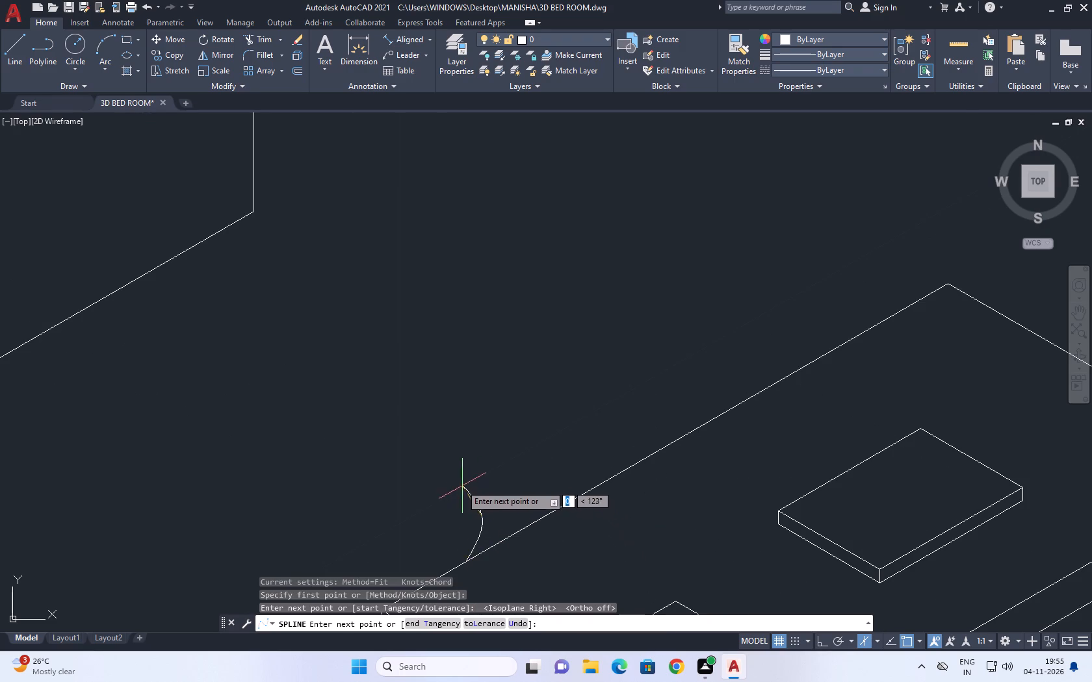
scroll(448, 475, "down", 2)
left_click(408, 461)
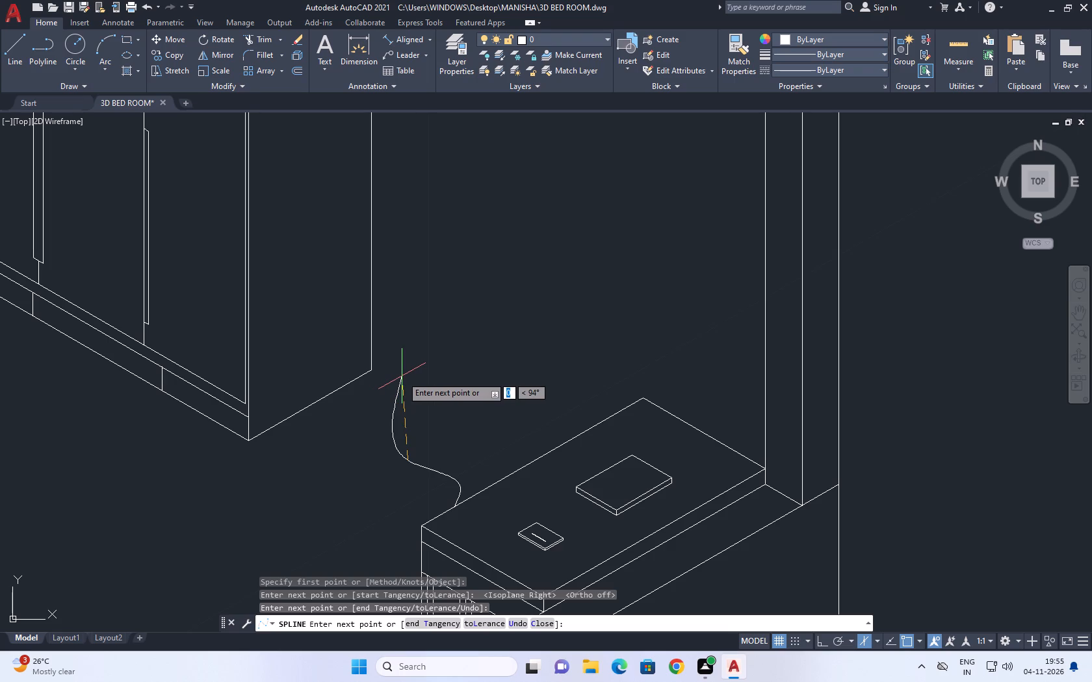
key("ctrl+z")
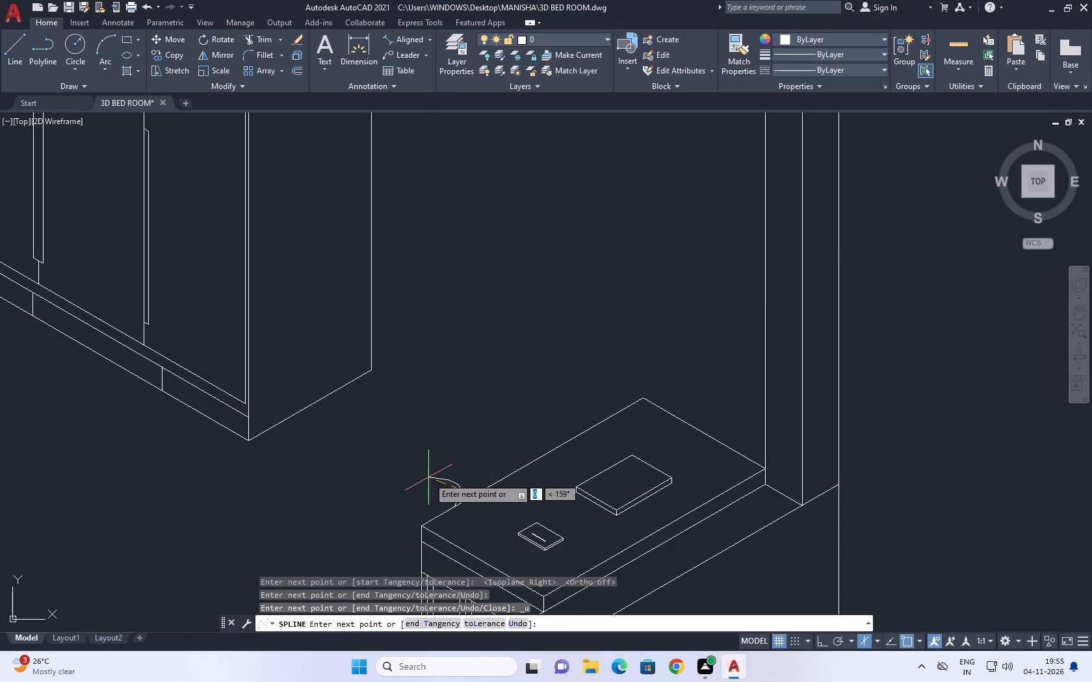
key("ctrl+z")
scroll(434, 481, "up", 1)
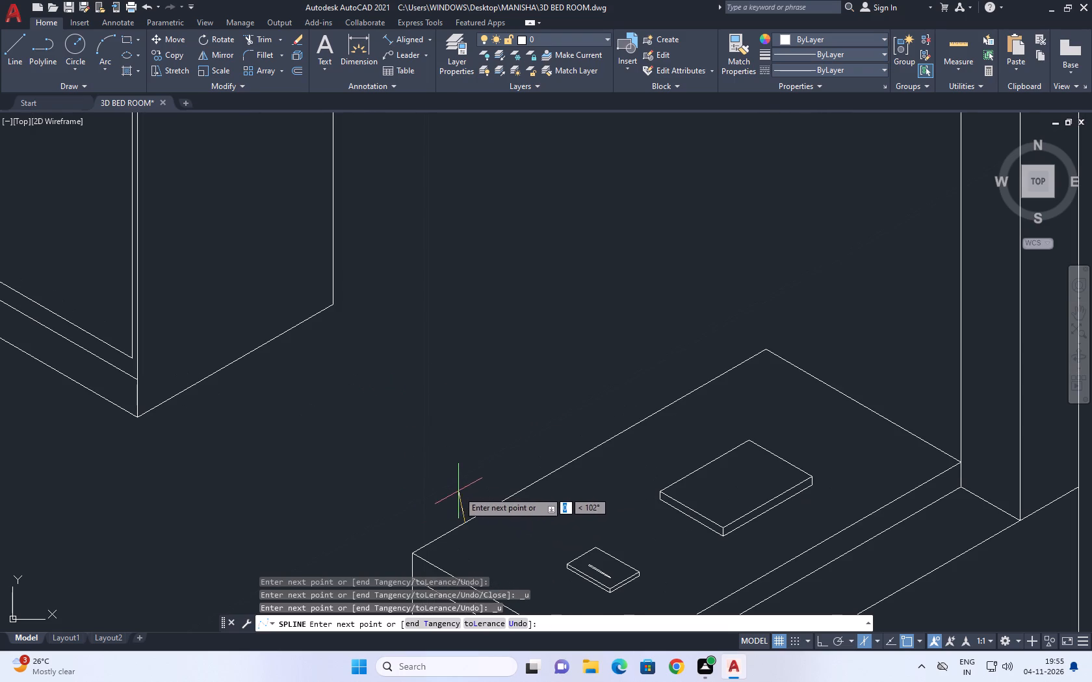
left_click(467, 498)
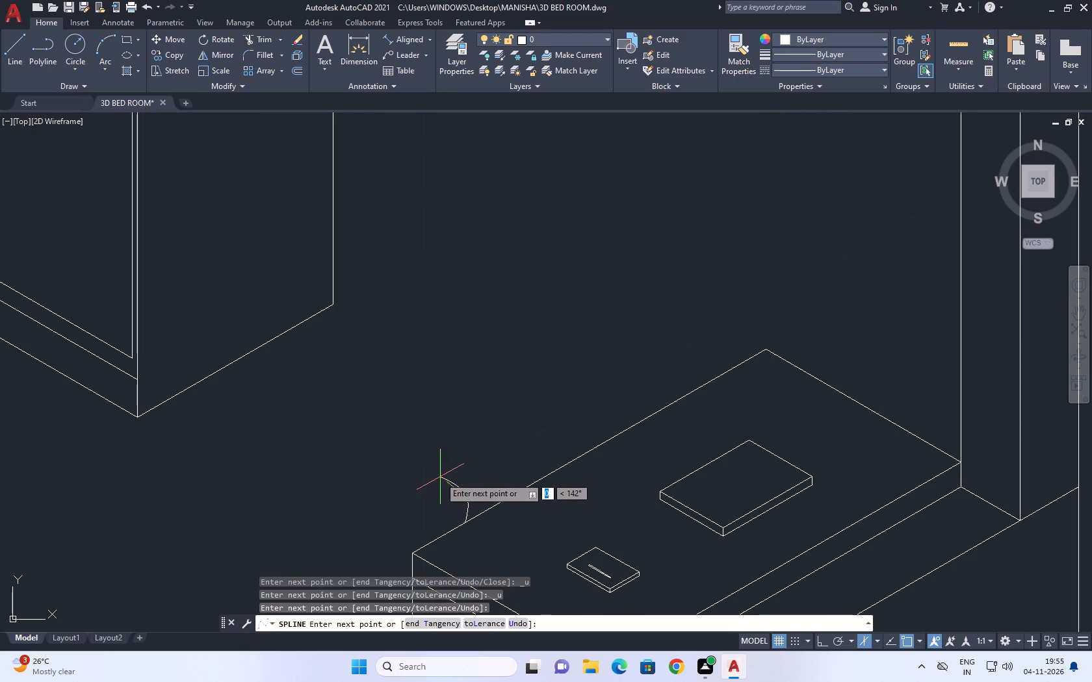
left_click(414, 470)
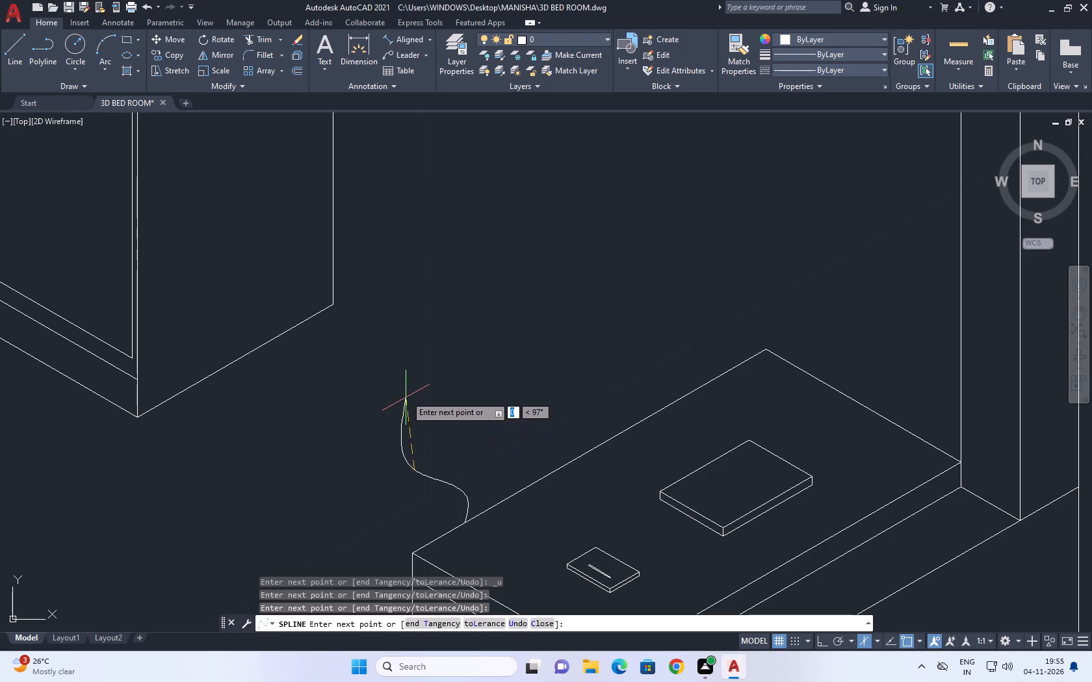
left_click(407, 347)
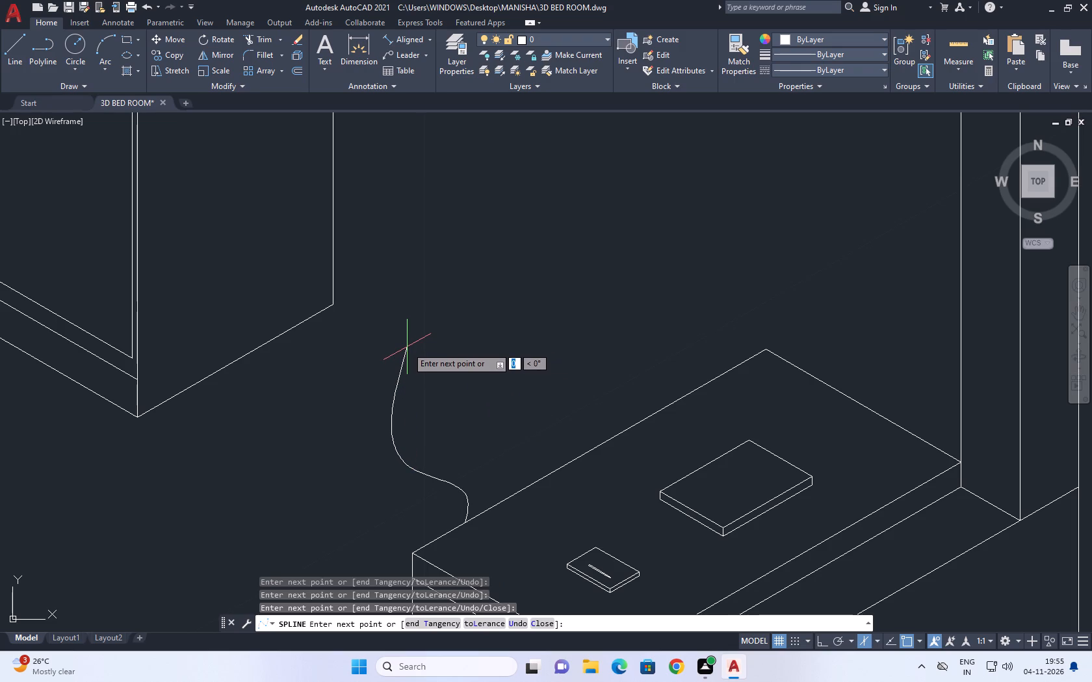
key("space")
Stretch the spline's middle bend point slightly upward and toward the table to smooth the curve.
left_click(409, 427)
left_click(381, 451)
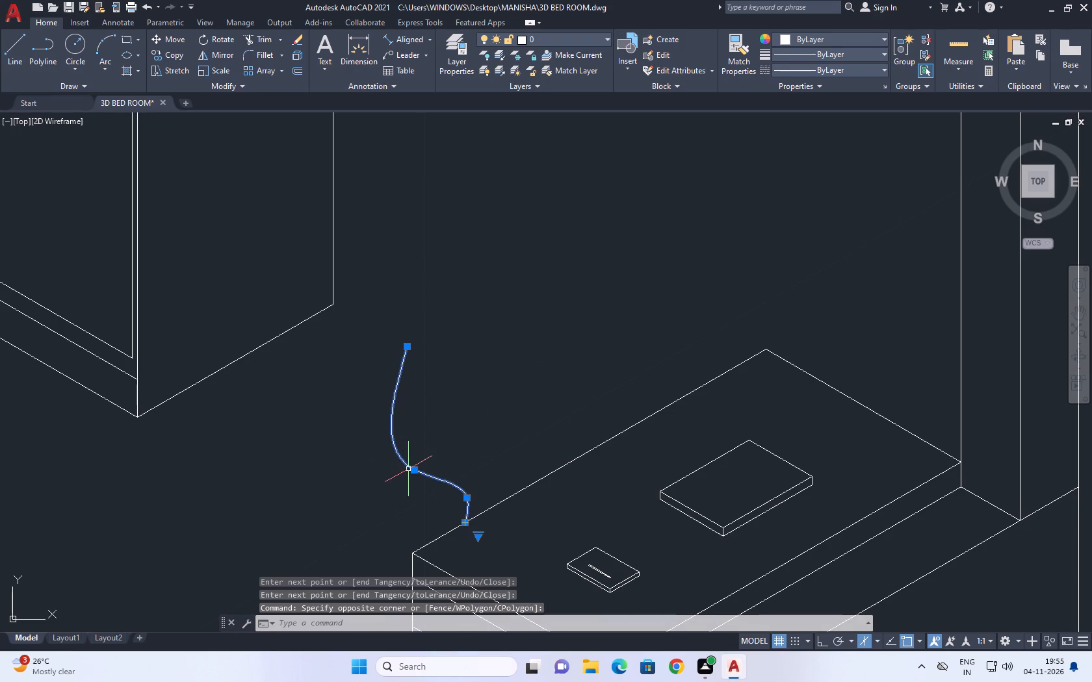
left_click(413, 472)
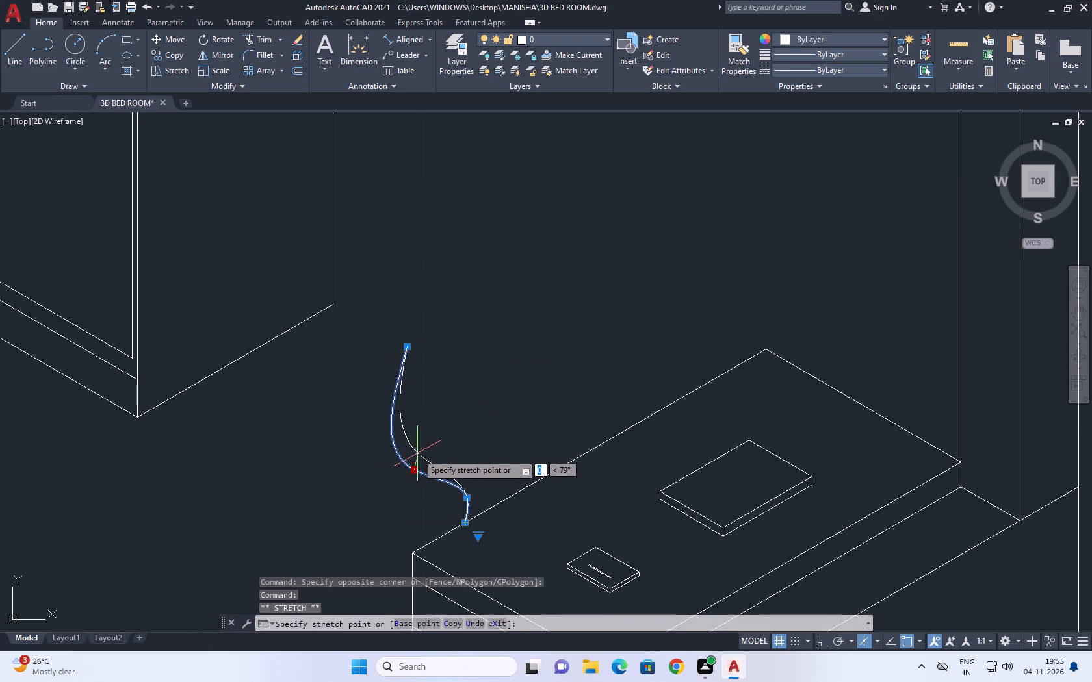
left_click(430, 455)
key("space")
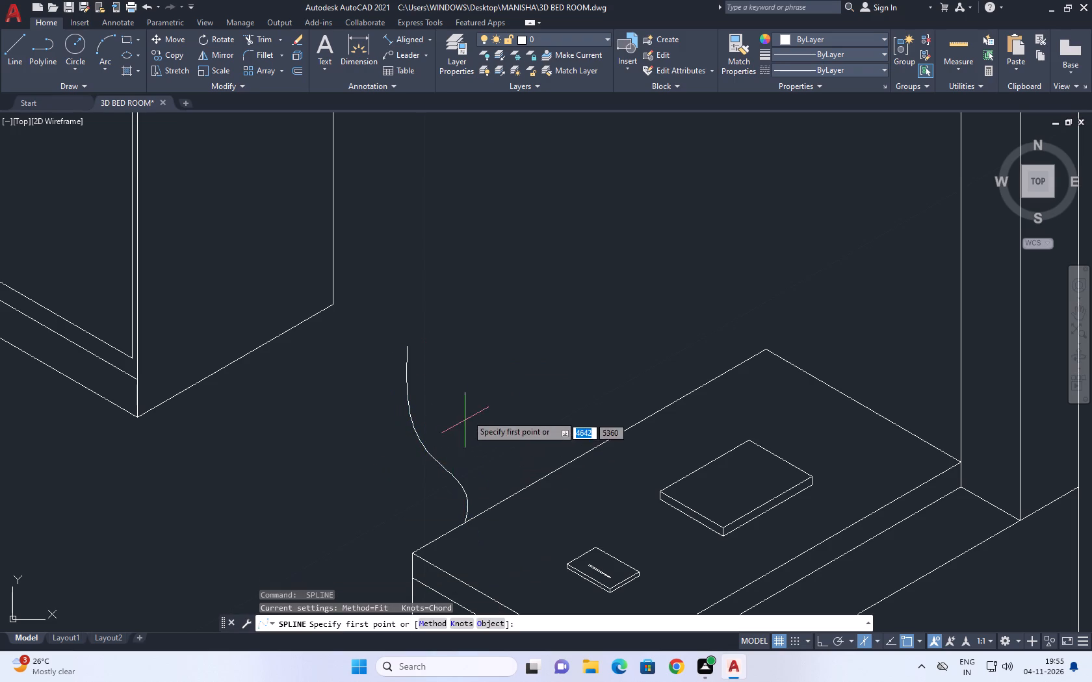
middle_click_drag(486, 390, 430, 440)
key("Escape")
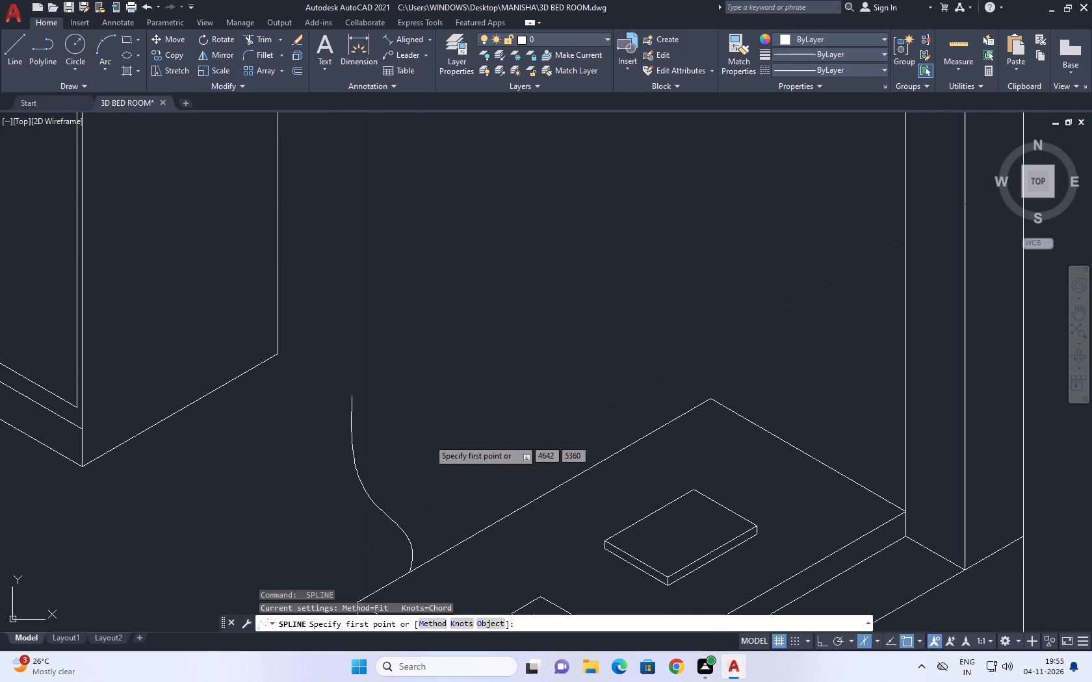
Copy the spline a short distance along the table's long edge toward its outer corner.
left_click(394, 502)
left_click_drag(349, 502, 339, 497)
middle_click_drag(383, 508, 433, 453)
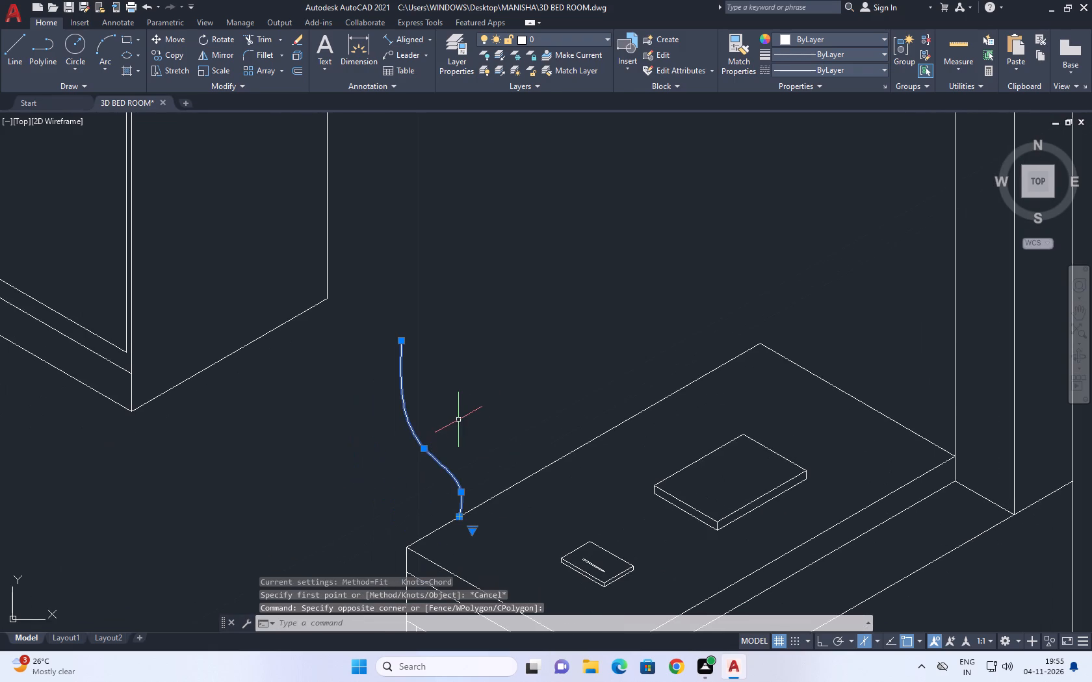
key("c")
key("o")
key("space")
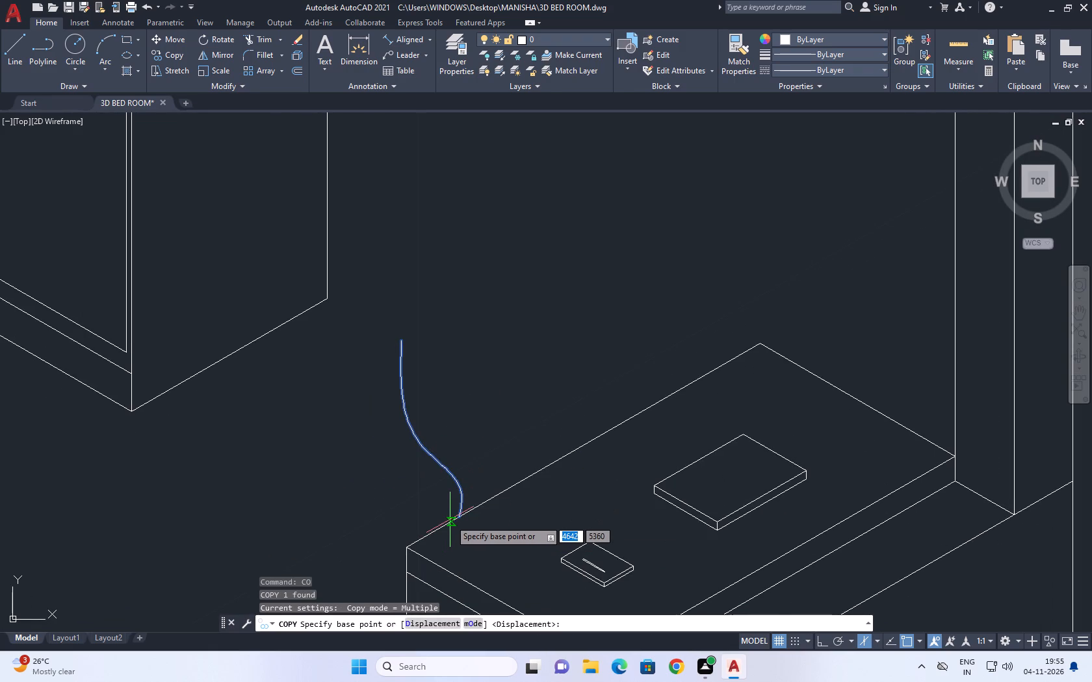
left_click(461, 517)
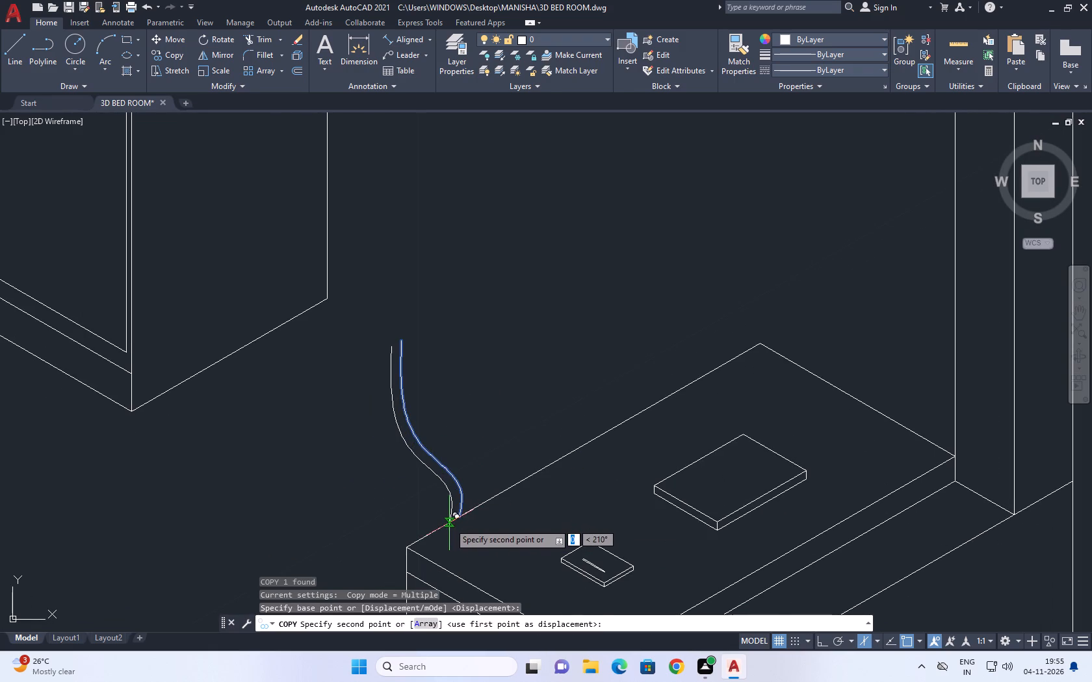
left_click(449, 523)
key("space")
Stretch the copied spline's upper end onto the original spline's upper end so the pair meets in a point.
middle_click_drag(473, 470, 473, 473)
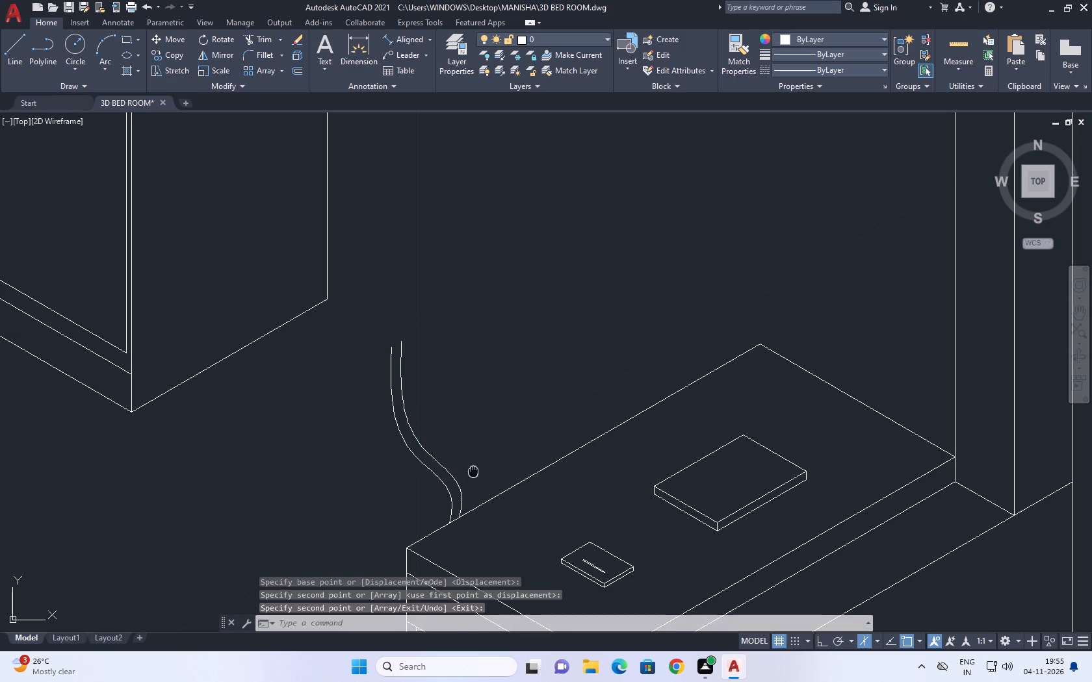
middle_click_drag(473, 473, 448, 494)
middle_click_drag(520, 511, 338, 492)
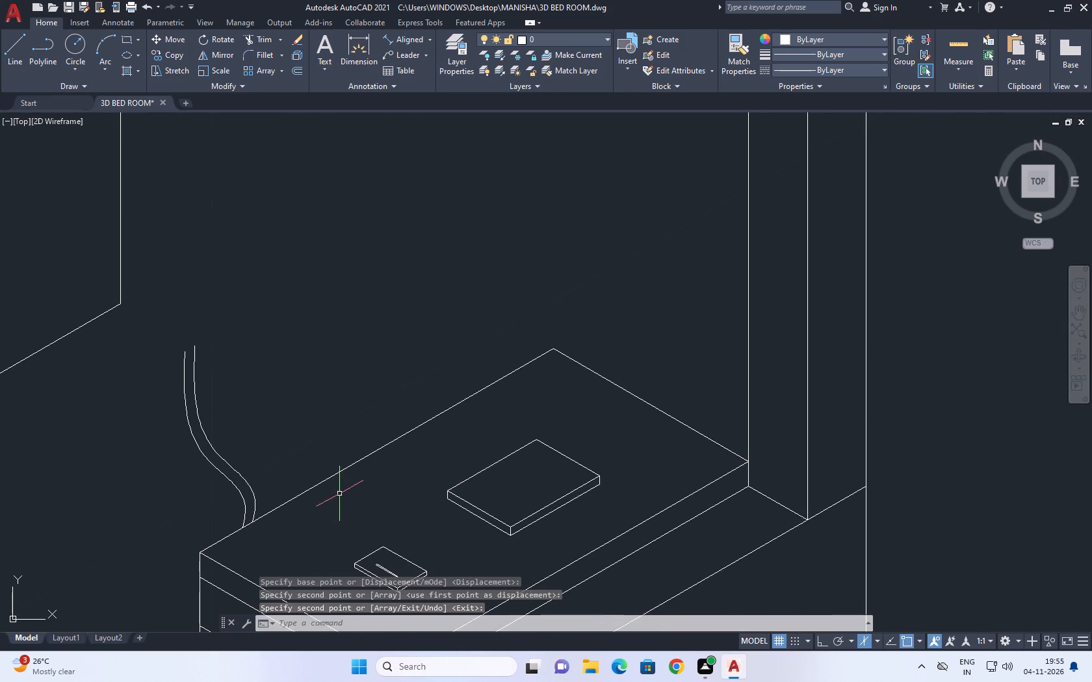
middle_click_drag(158, 514, 257, 480)
scroll(278, 310, "up", 2)
left_click(292, 326)
left_click(279, 360)
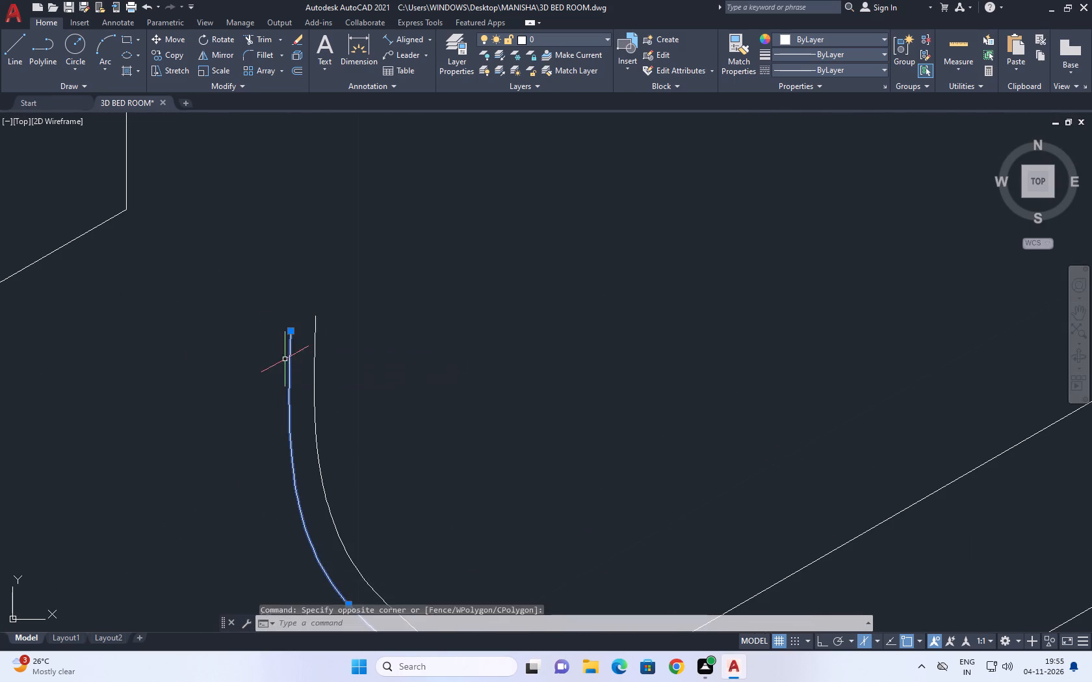
left_click(291, 333)
left_click(311, 319)
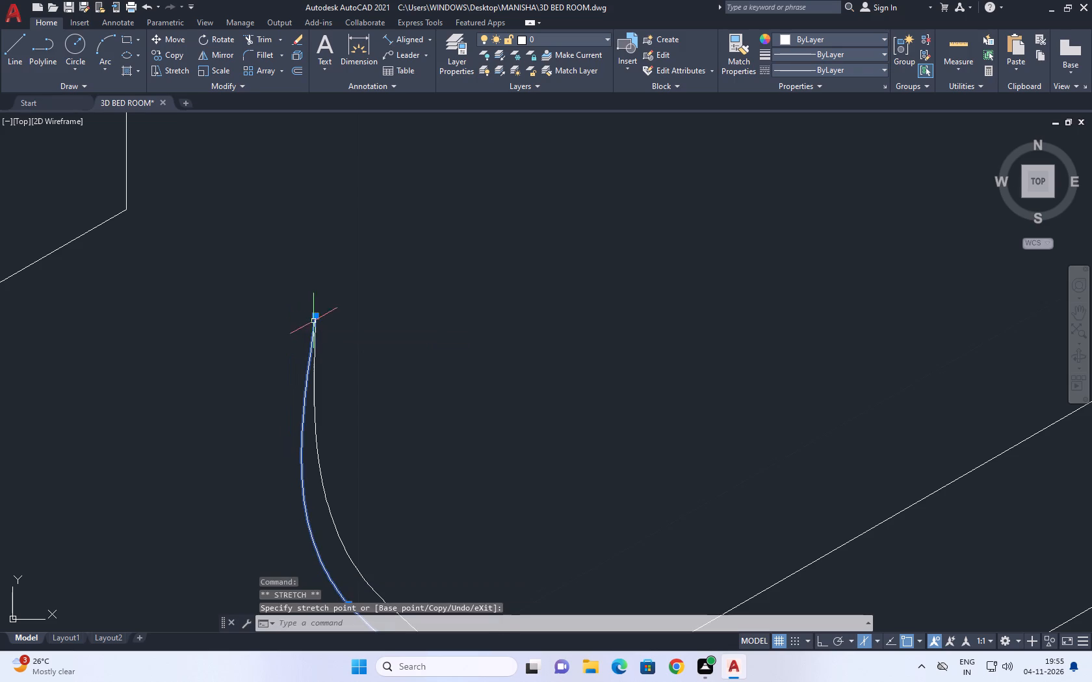
right_click(361, 290)
left_click(402, 535)
Copy the pair of curved splines farther along the table's long edge toward the room corner.
scroll(325, 349, "down", 3)
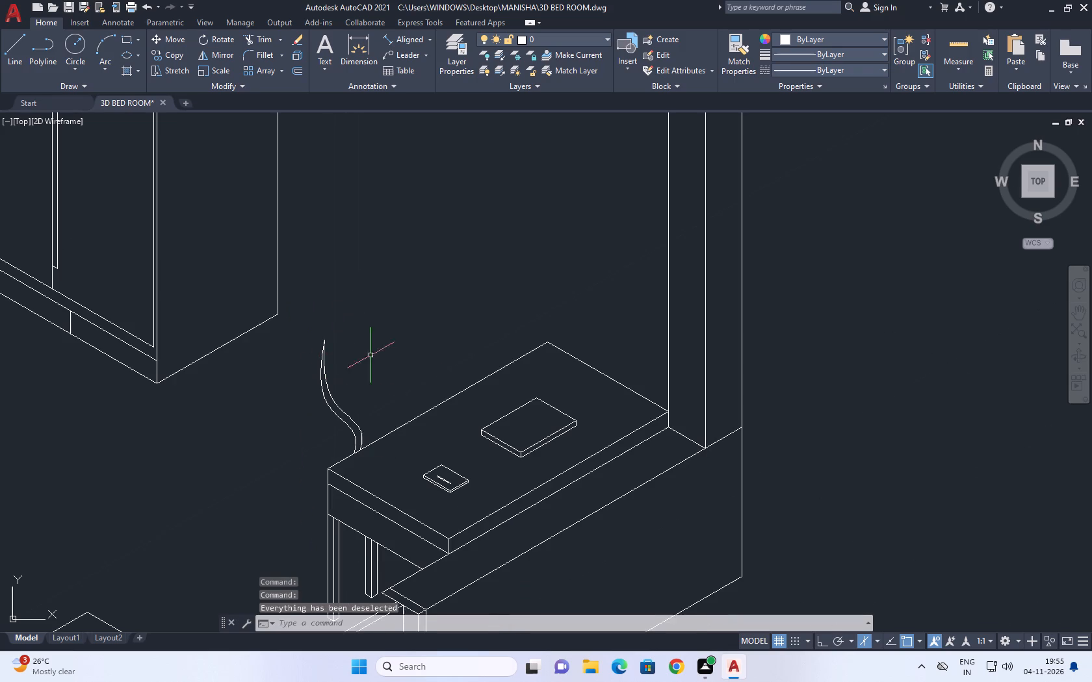
left_click(372, 385)
left_click(315, 399)
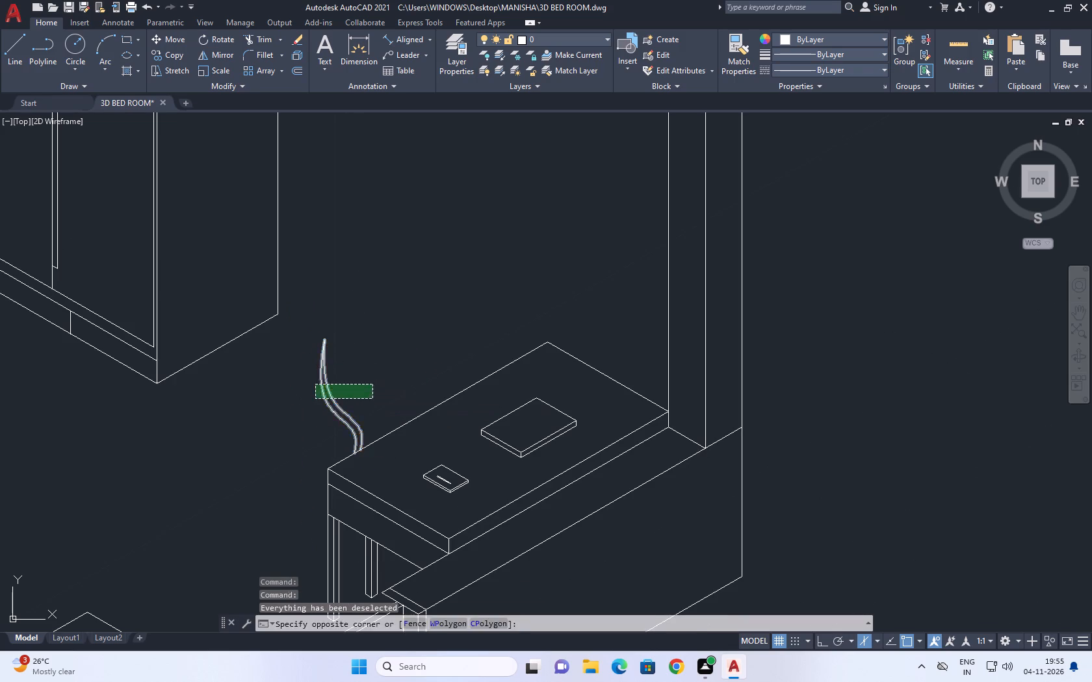
left_click(177, 58)
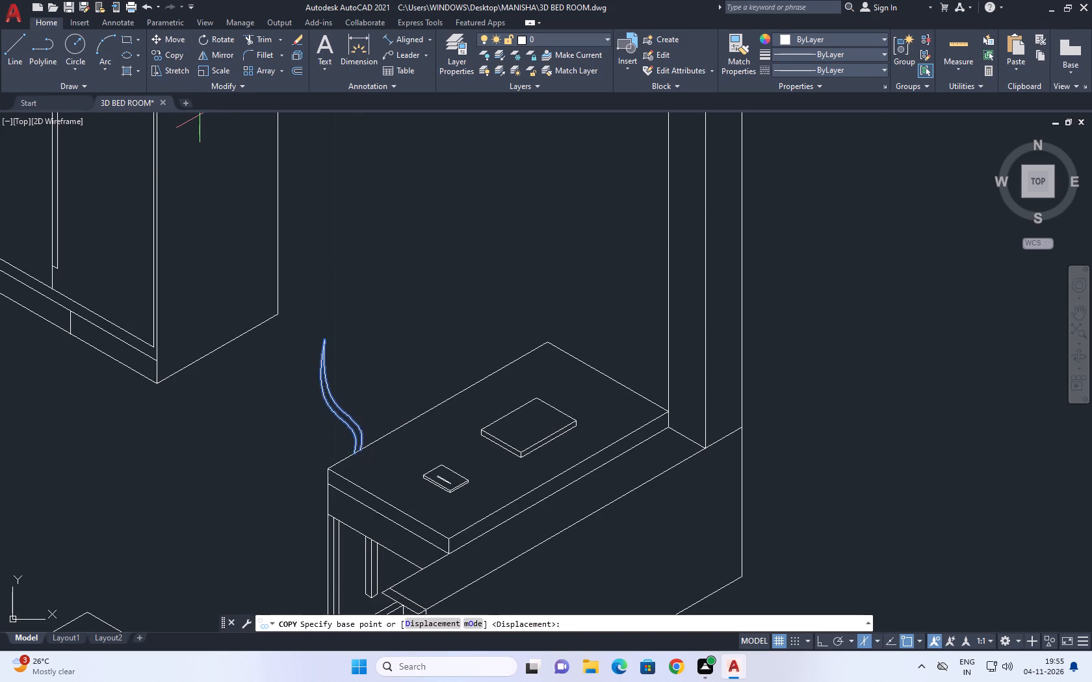
scroll(369, 444, "up", 2)
left_click(370, 446)
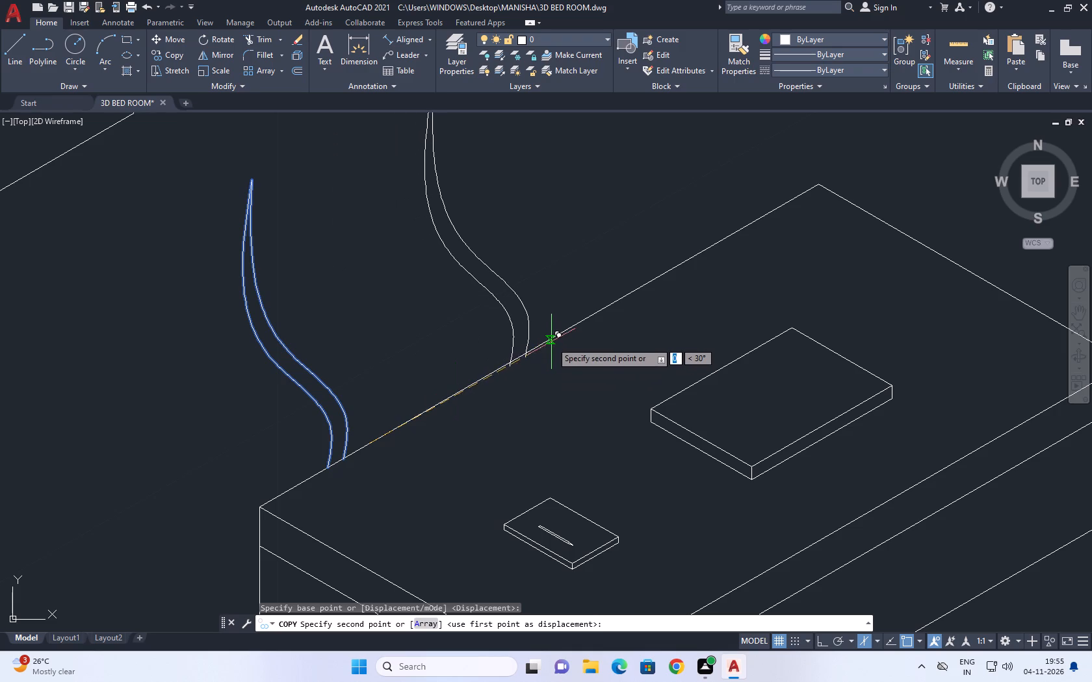
left_click(553, 339)
right_click(453, 346)
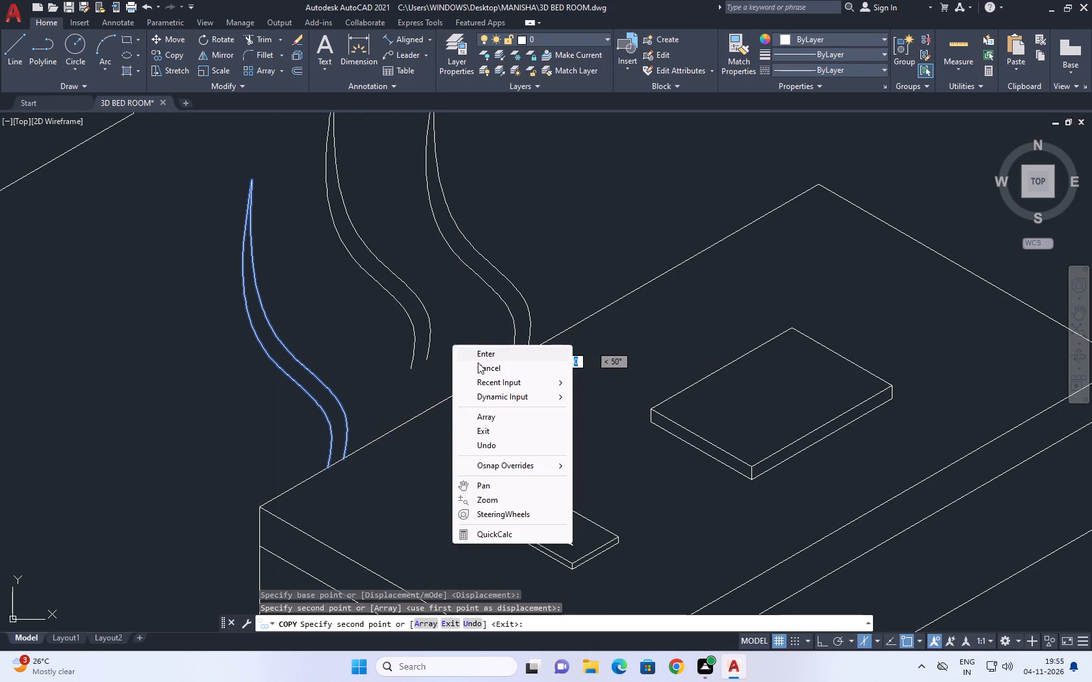
left_click(487, 364)
Draw an arched three-point spline joining the pointed tops of the two curved pairs.
scroll(515, 371, "up", 4)
scroll(517, 359, "down", 6)
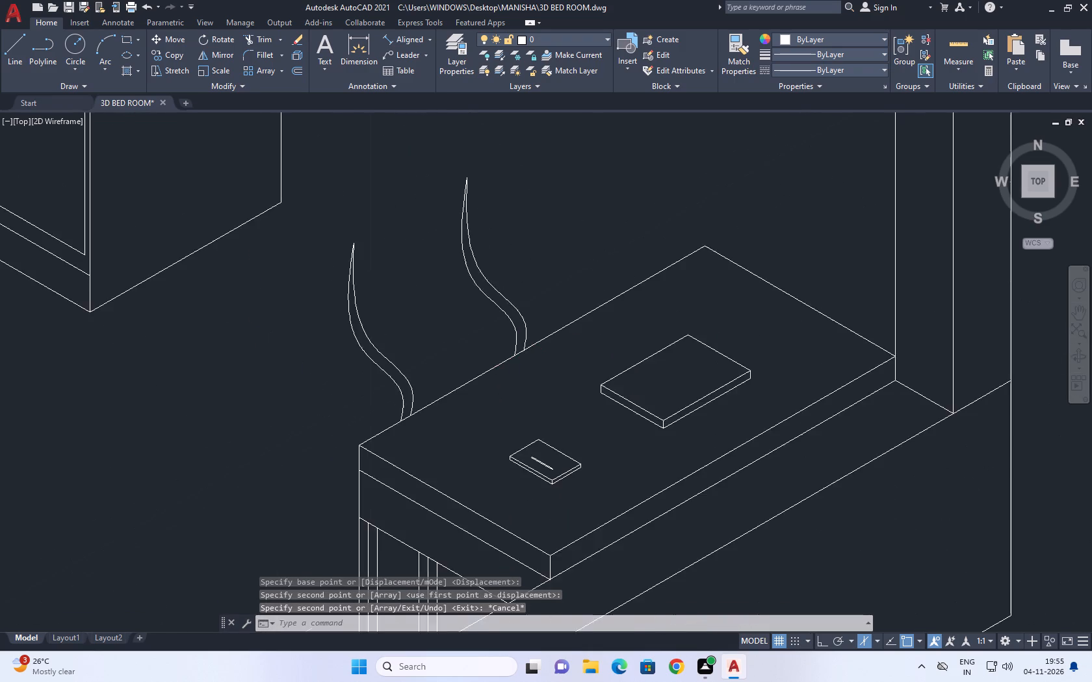
scroll(517, 362, "down", 1)
middle_click_drag(517, 343, 513, 410)
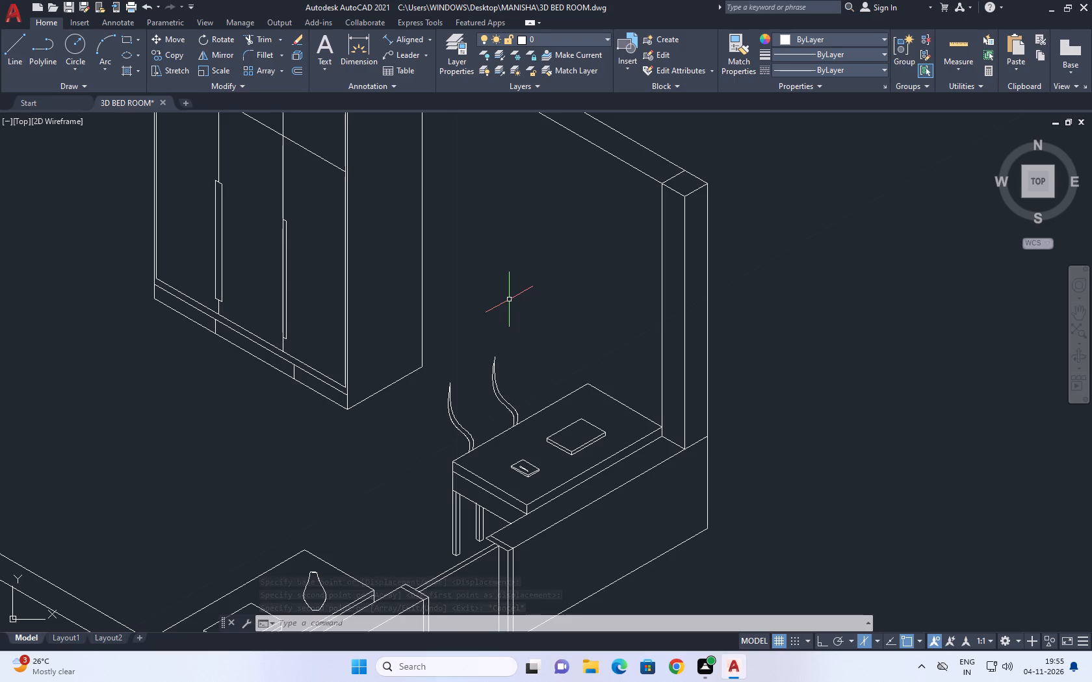
key("s")
type("PL")
key("space")
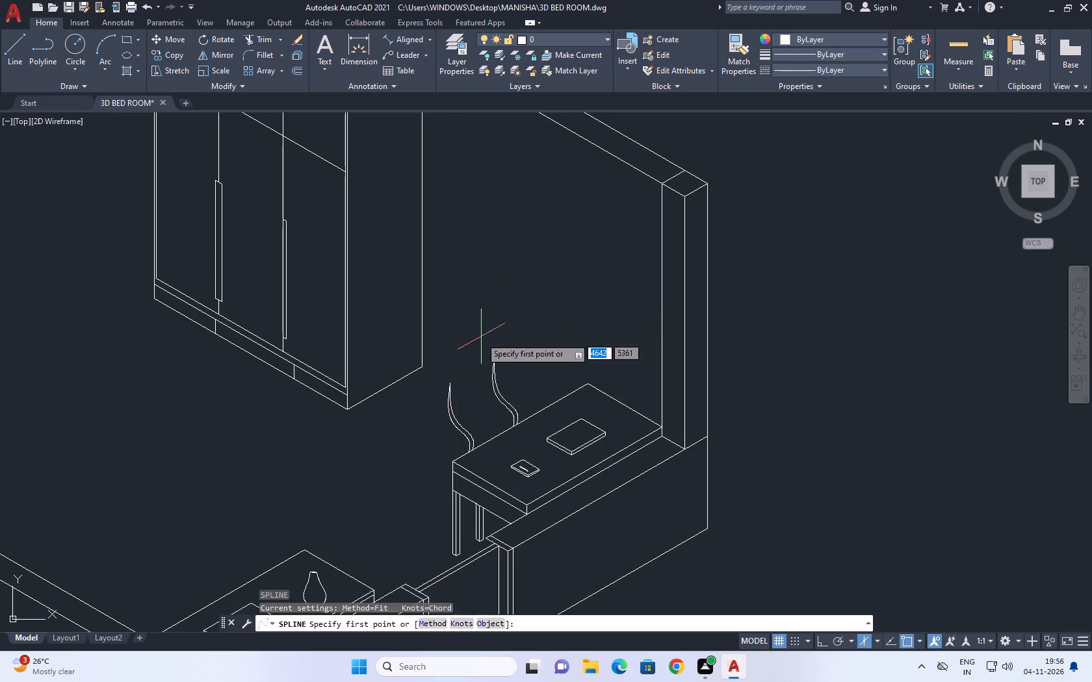
scroll(461, 369, "up", 3)
left_click_drag(410, 423, 422, 411)
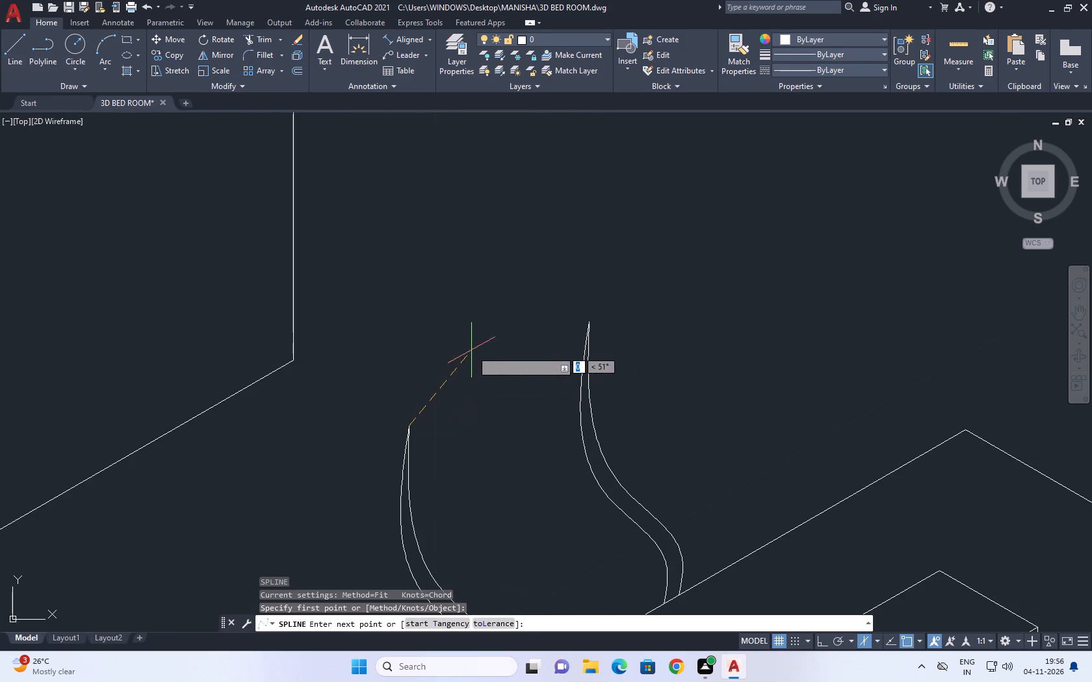
left_click(471, 351)
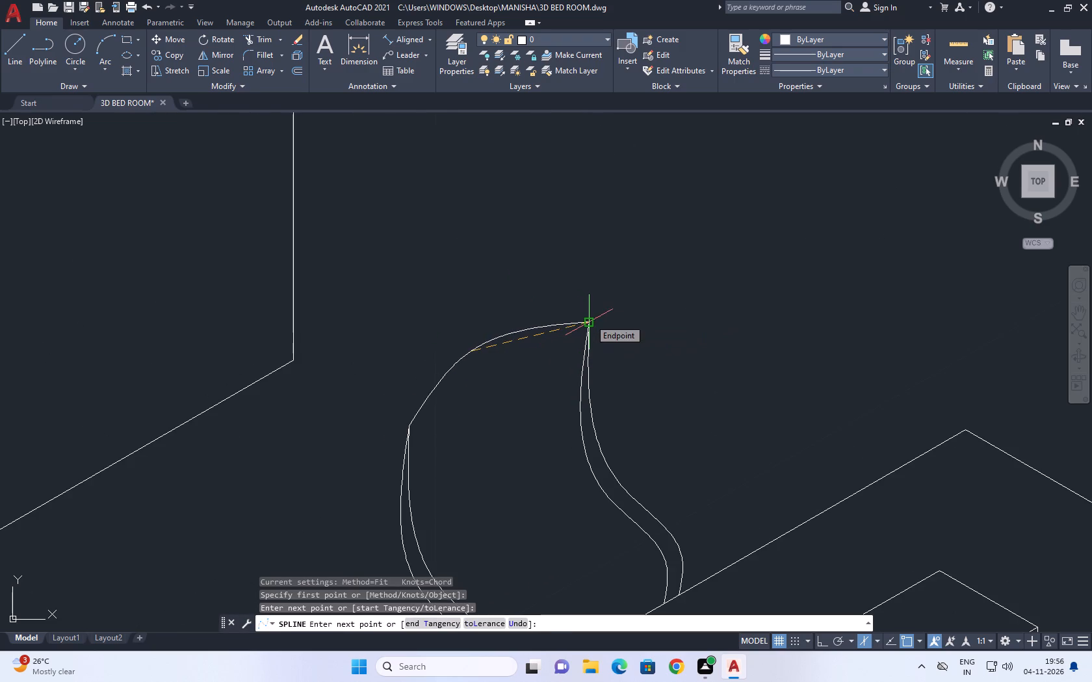
left_click(590, 319)
key("space")
Flatten the arched top spline slightly by stretching its middle fit point straight down.
scroll(547, 318, "down", 2)
middle_click_drag(601, 364, 564, 351)
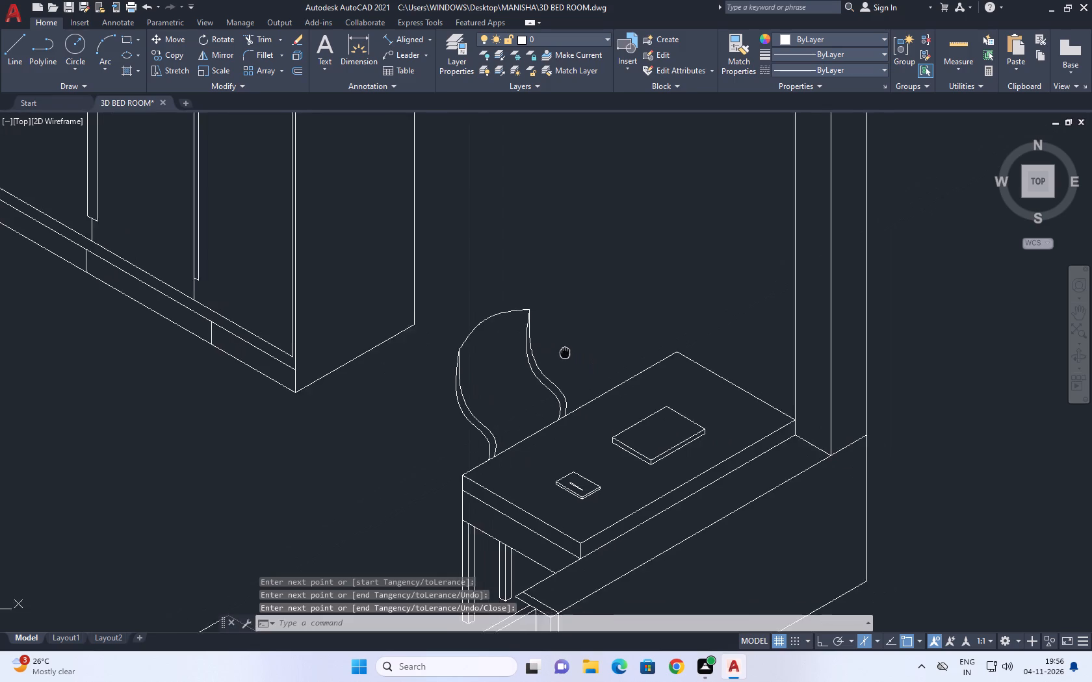
middle_click_drag(564, 351, 554, 334)
left_click(479, 296)
left_click(468, 288)
scroll(468, 315, "up", 1)
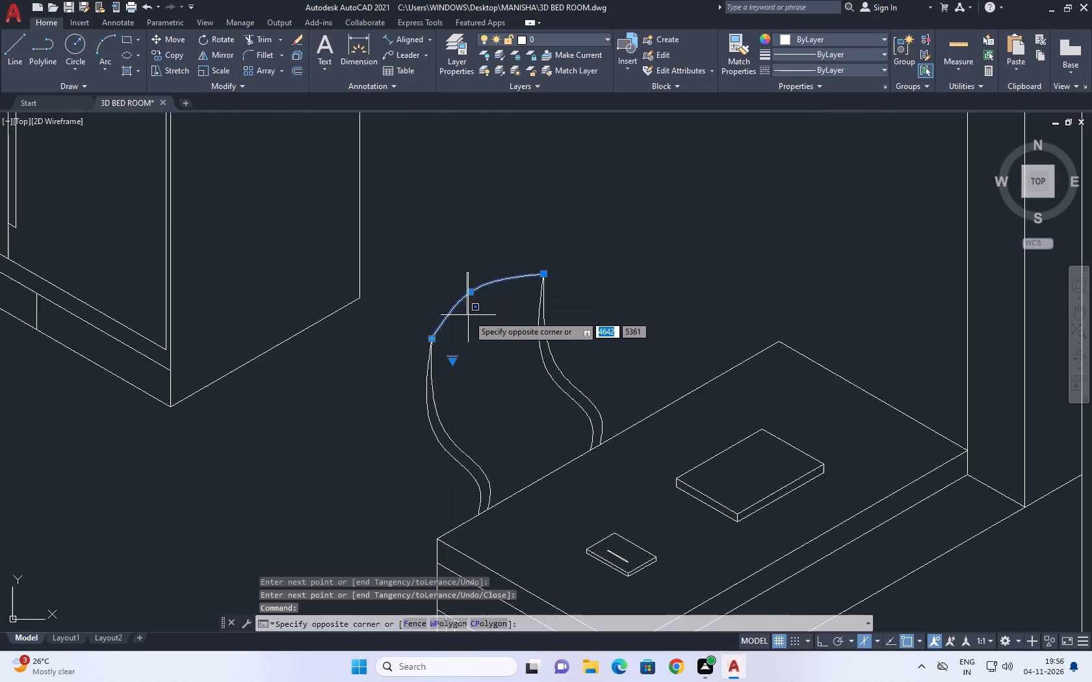
left_click(467, 314)
scroll(467, 281, "up", 1)
left_click(472, 299)
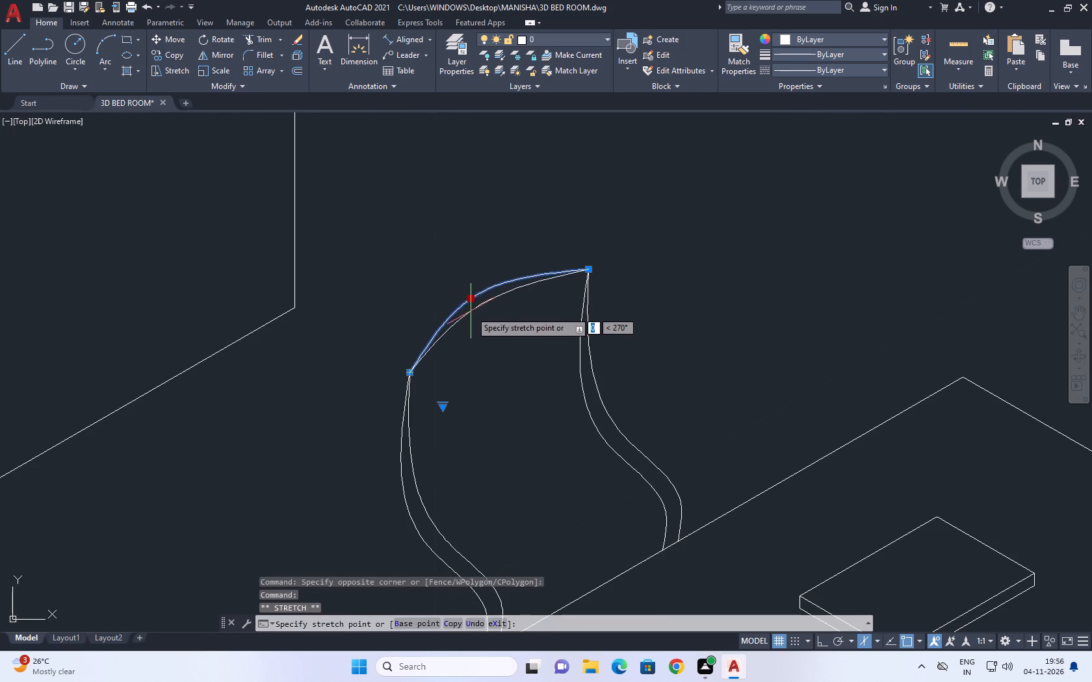
left_click(471, 311)
scroll(488, 282, "down", 2)
middle_click_drag(553, 326, 539, 353)
key("Escape")
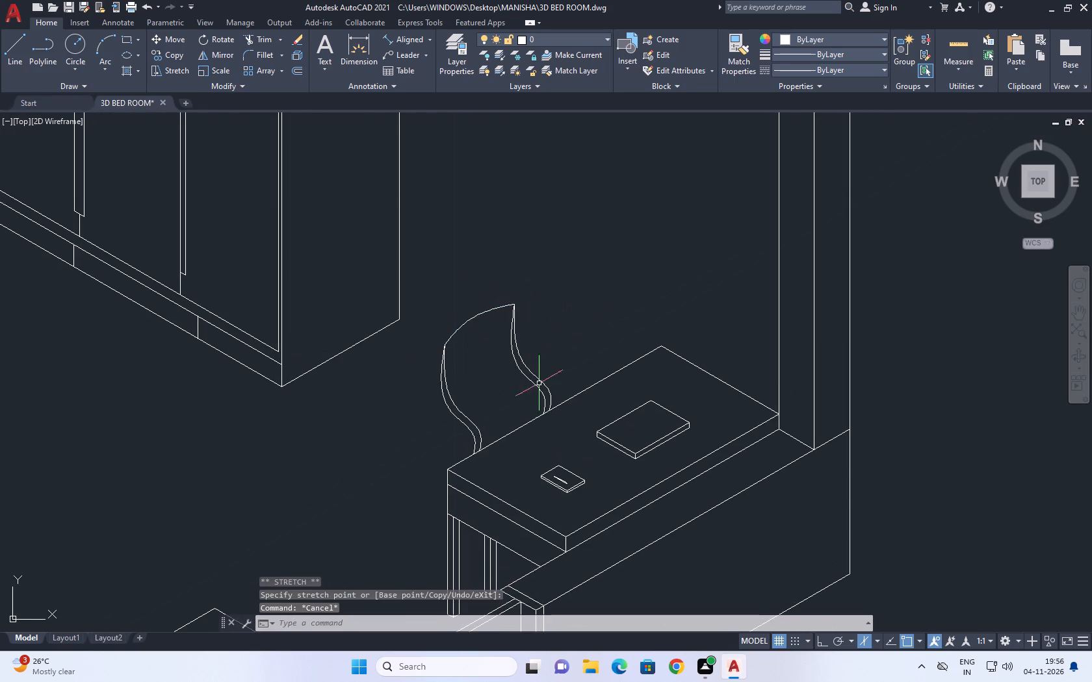
Draw a three-point spline from the pointed top nearest the table's outer corner, bulging outward and down to that curved pair's base at the table edge.
middle_click_drag(515, 417, 589, 399)
key("space")
scroll(519, 355, "up", 2)
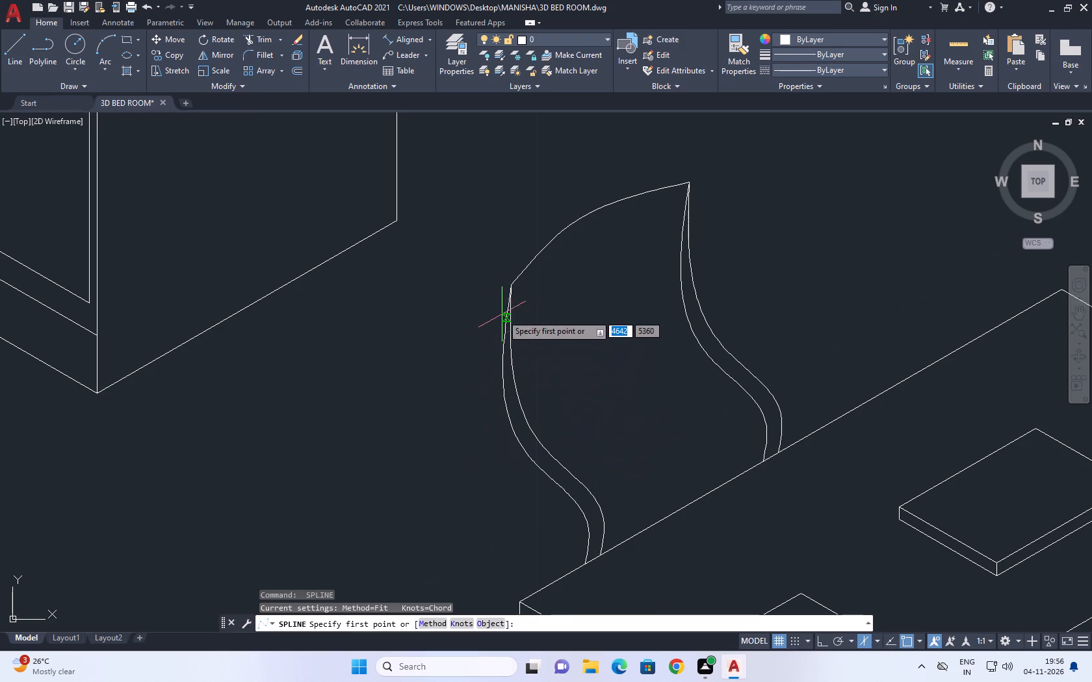
left_click(510, 286)
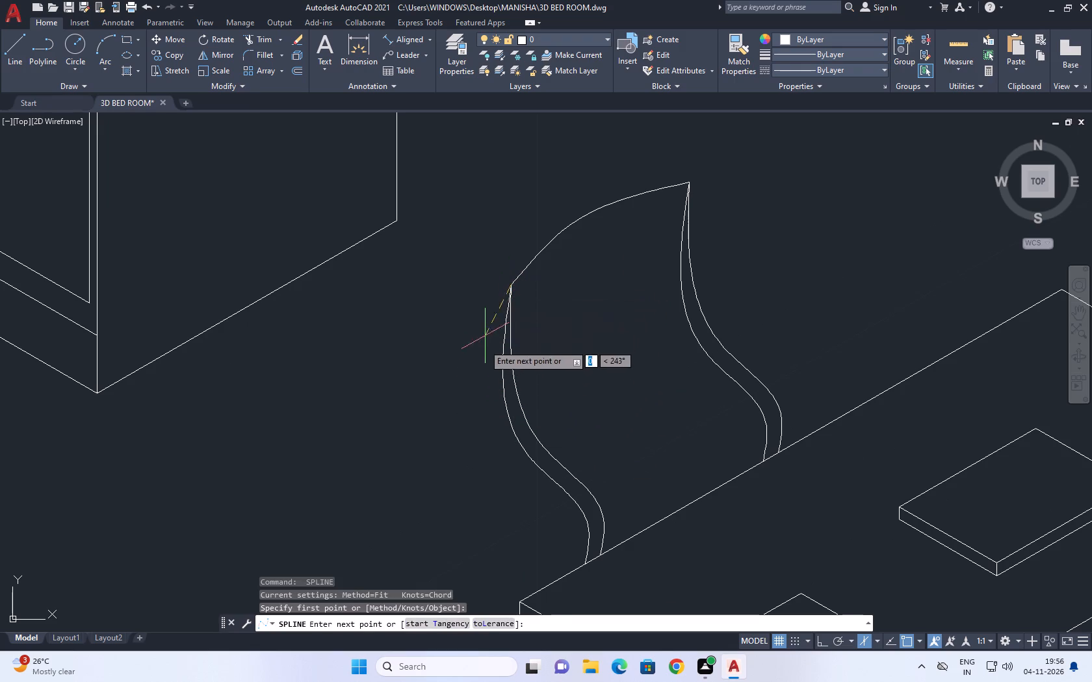
left_click(472, 448)
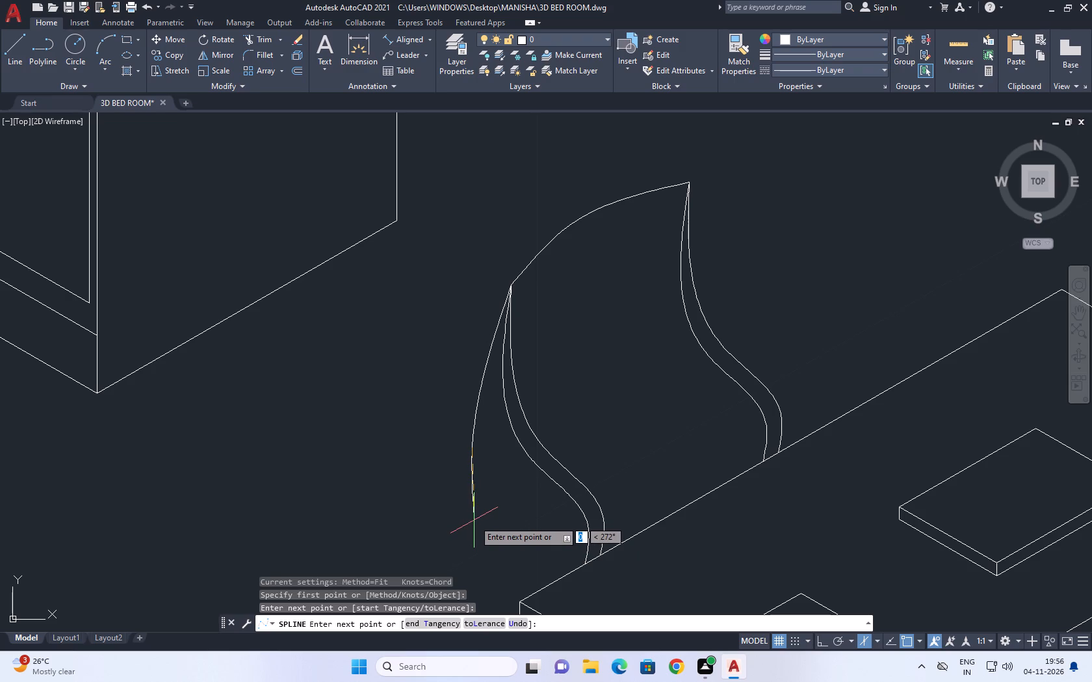
key("ctrl+z")
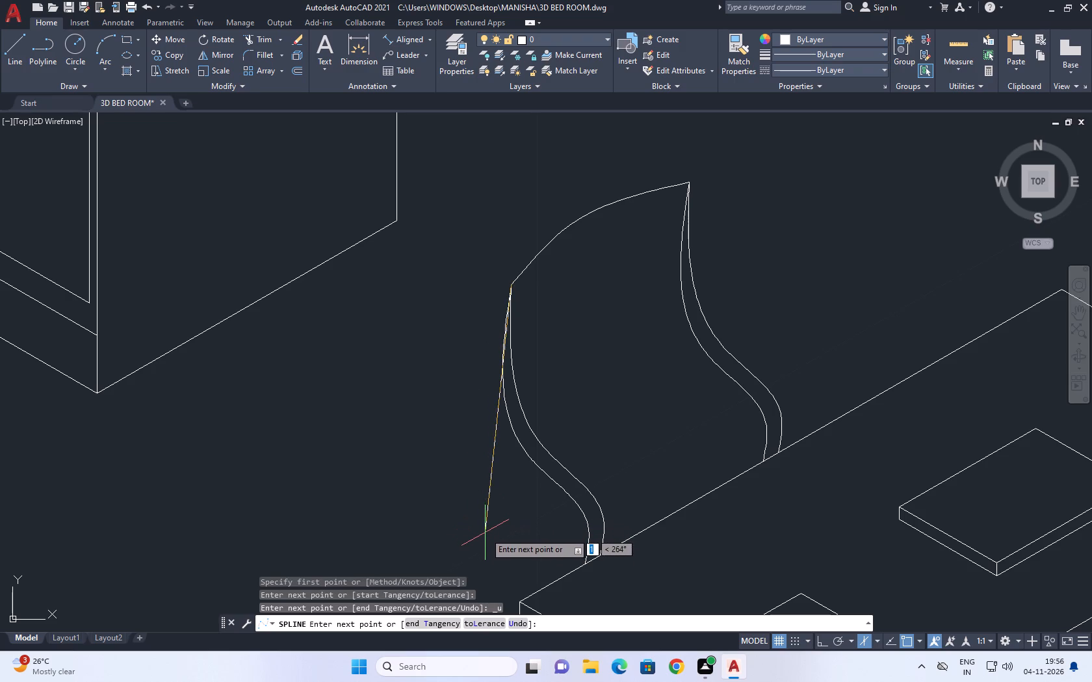
left_click(485, 533)
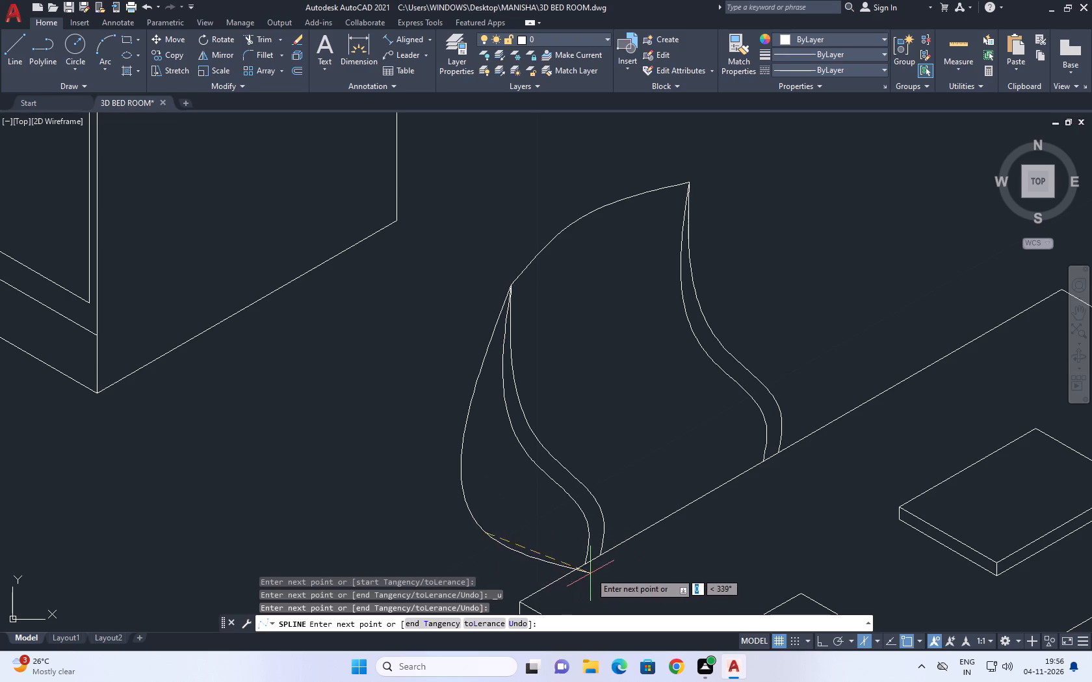
left_click(588, 566)
key("space")
Trim the new spline's short end that overshoots the table's long edge.
scroll(543, 442, "down", 1)
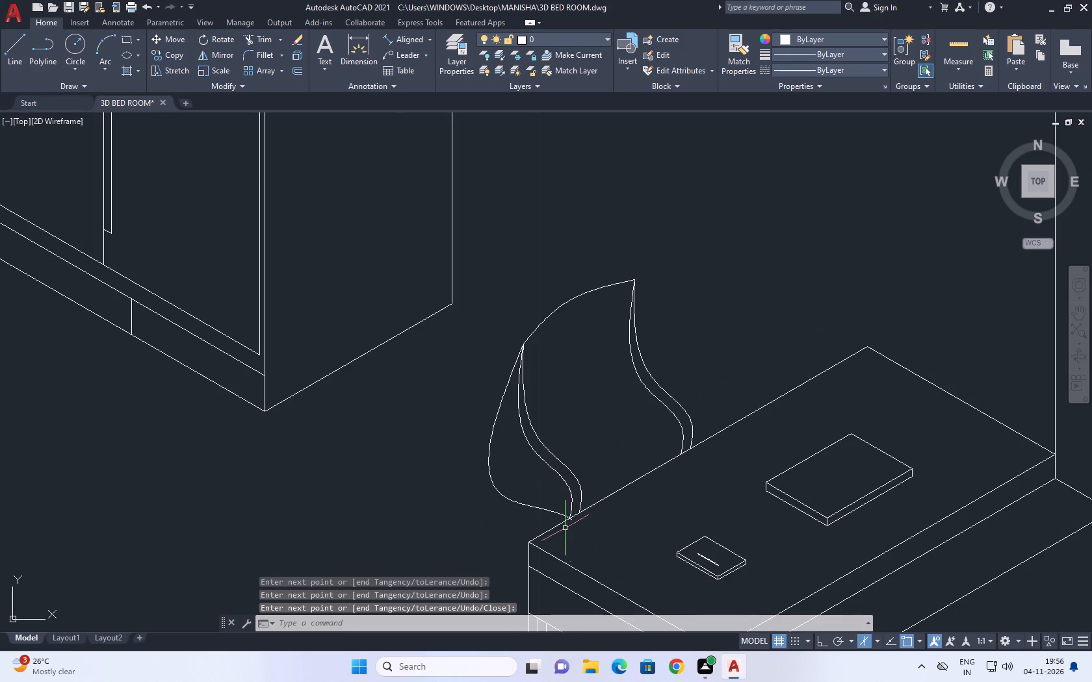
scroll(521, 496, "up", 2)
type("TR")
key("space")
scroll(643, 570, "up", 3)
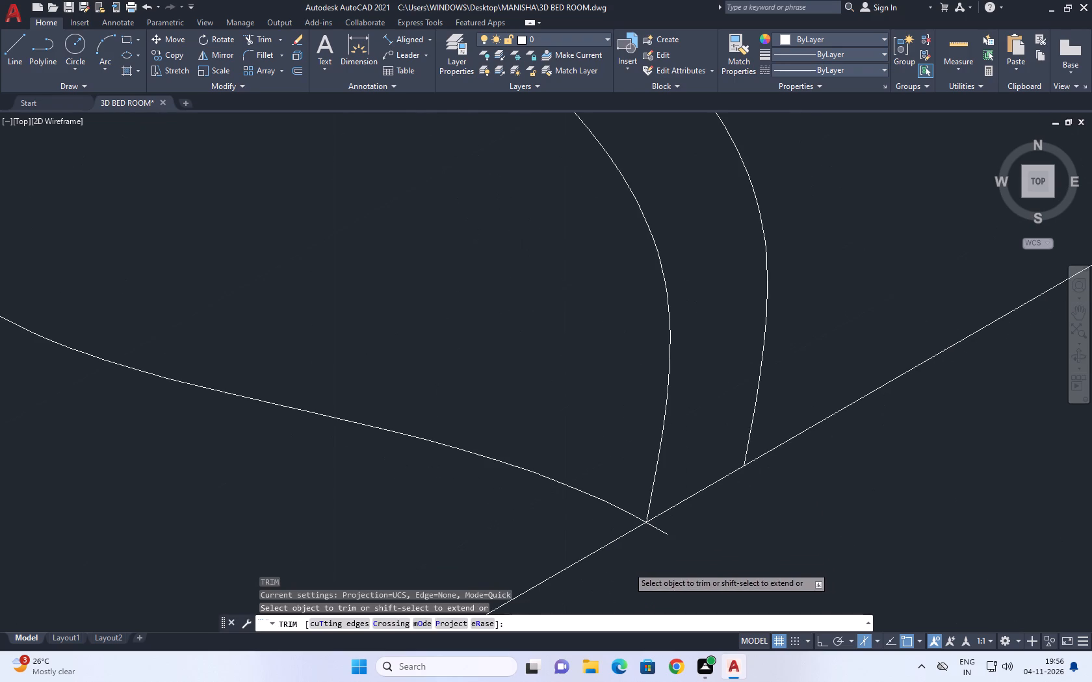
left_click(664, 537)
left_click(664, 531)
key("space")
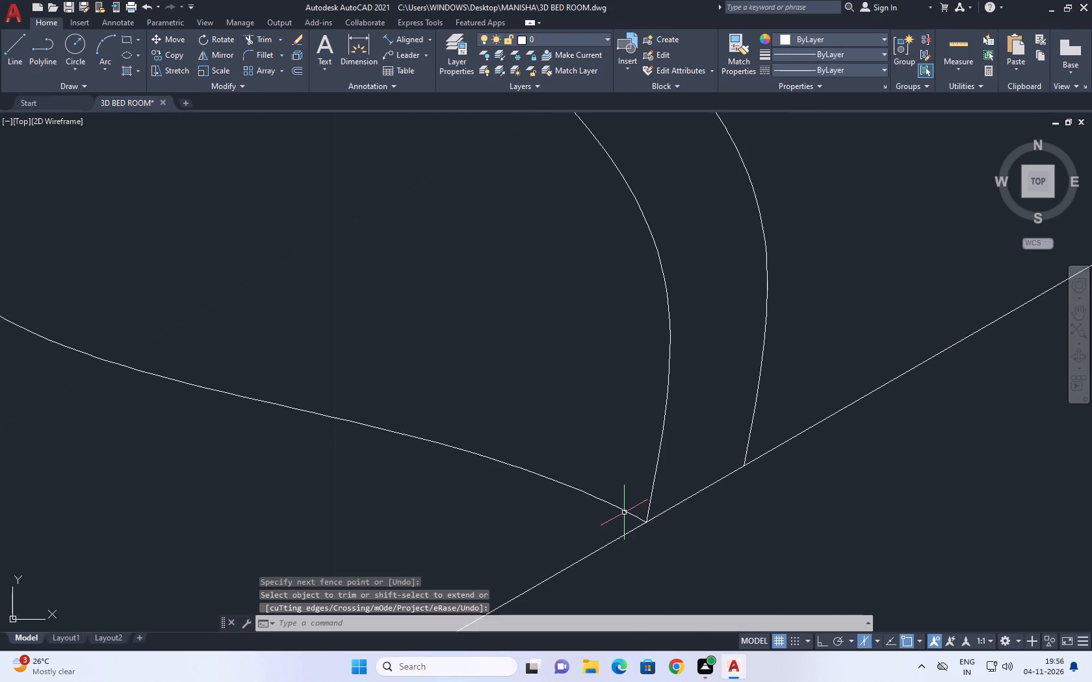
Reduce the outer spline's lower bulge by stretching its outermost control vertex inward toward the curved pair.
scroll(623, 511, "down", 4)
scroll(549, 488, "up", 1)
left_click(539, 467)
left_click_drag(496, 473, 487, 477)
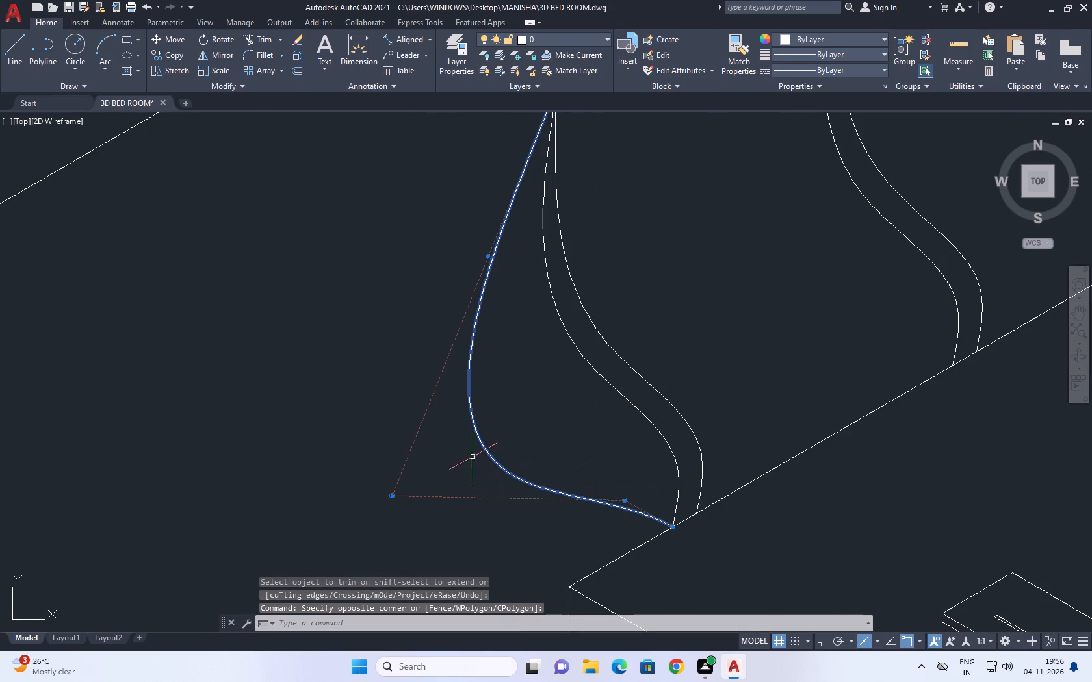
left_click(389, 497)
left_click(426, 479)
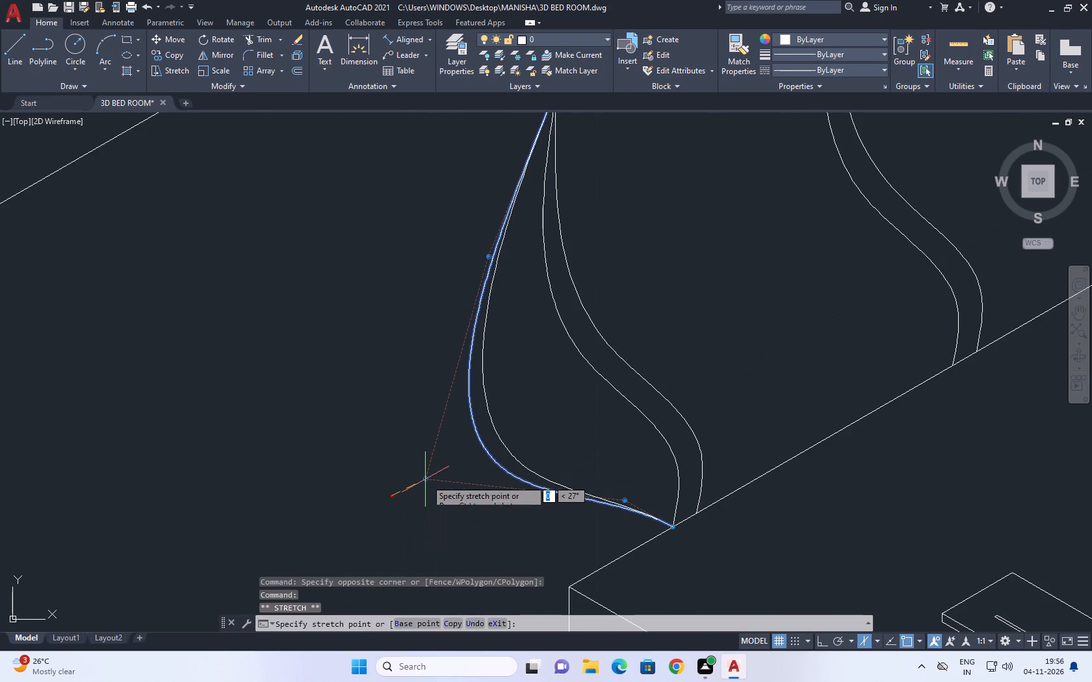
scroll(538, 437, "down", 4)
key("Escape")
Draw a line from the table's edge at about 152° to below the outer spline's bend, plus a short vertical line up across the spline, using Ortho.
middle_click_drag(588, 462, 585, 480)
scroll(586, 479, "down", 1)
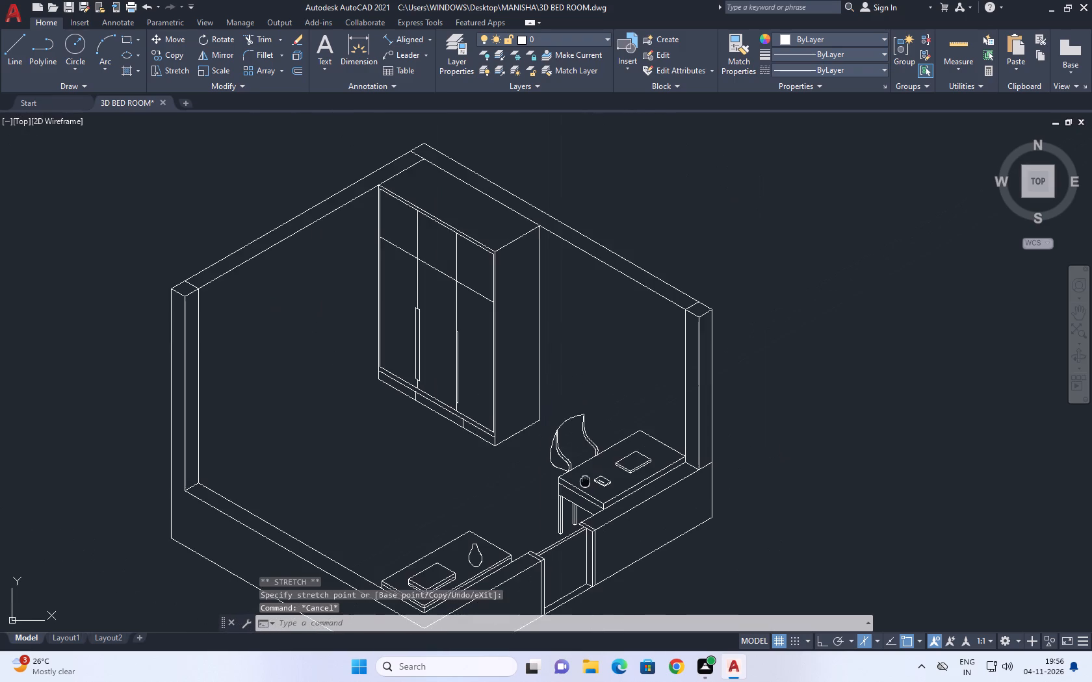
middle_click_drag(585, 480, 602, 404)
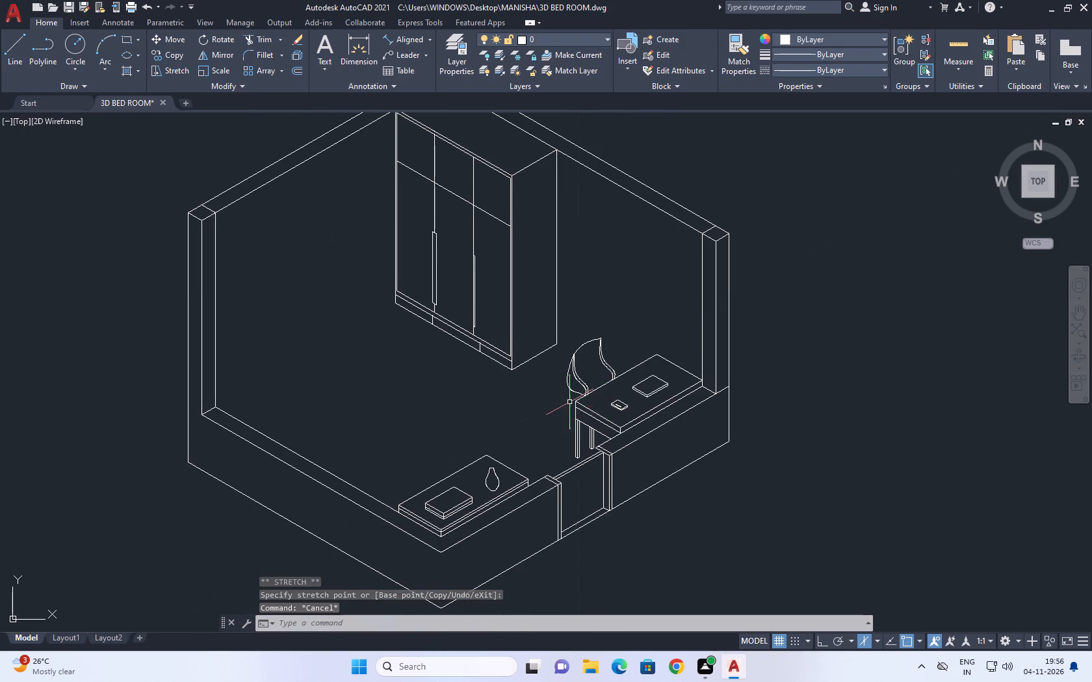
scroll(559, 390, "up", 3)
left_click(4, 47)
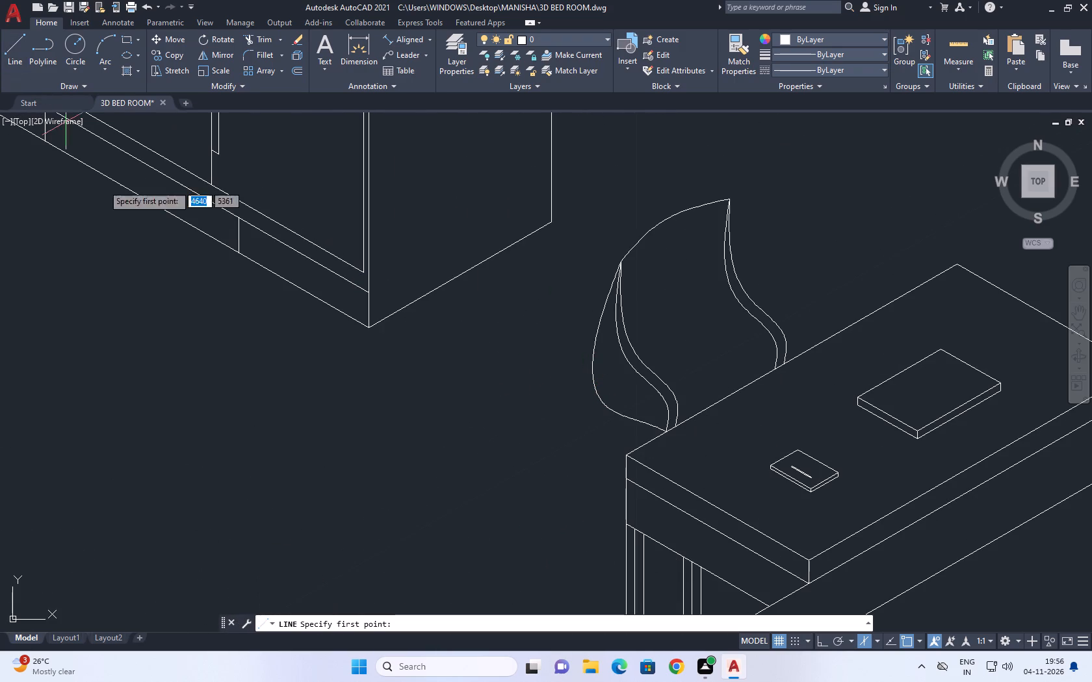
scroll(623, 442, "up", 1)
scroll(682, 453, "up", 1)
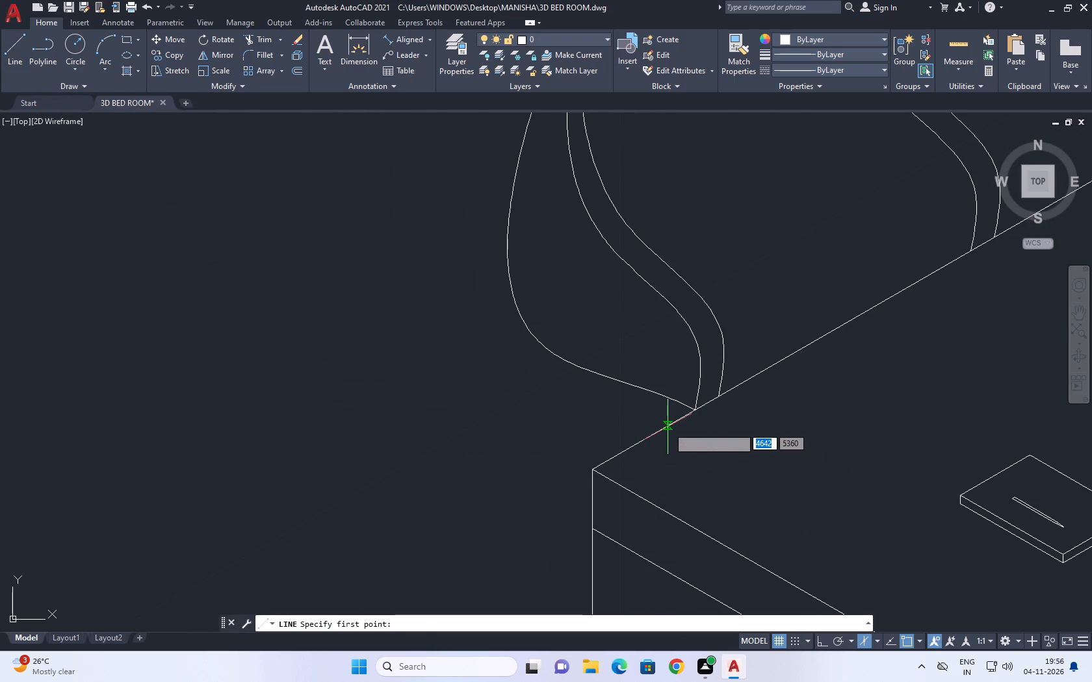
left_click(668, 427)
scroll(491, 338, "up", 1)
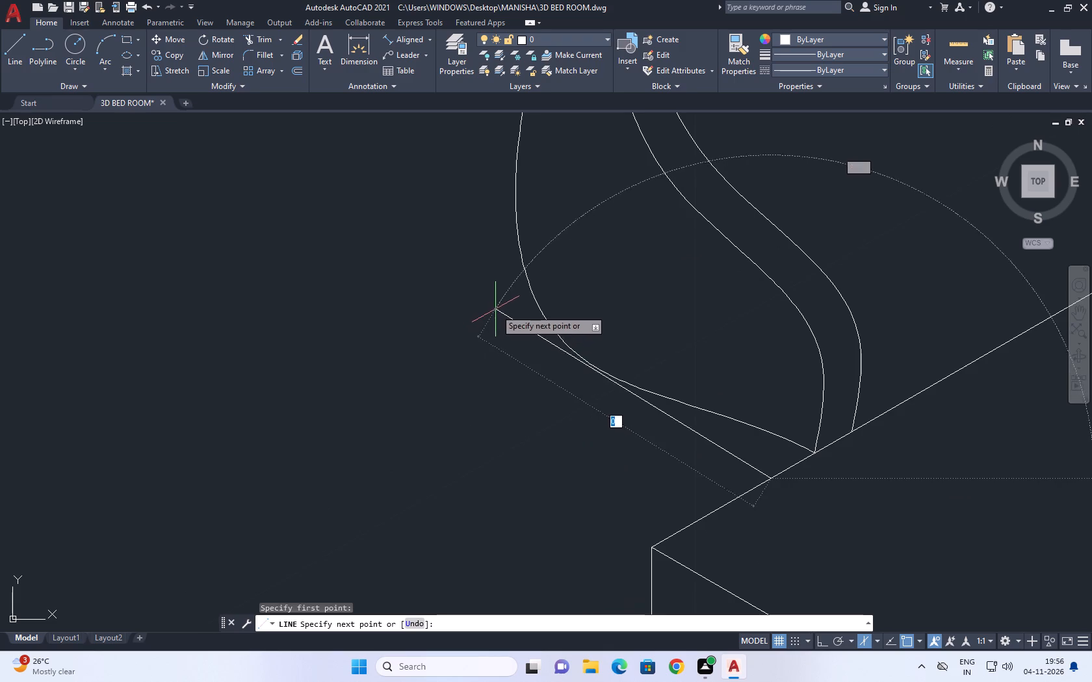
middle_click_drag(497, 309, 558, 403)
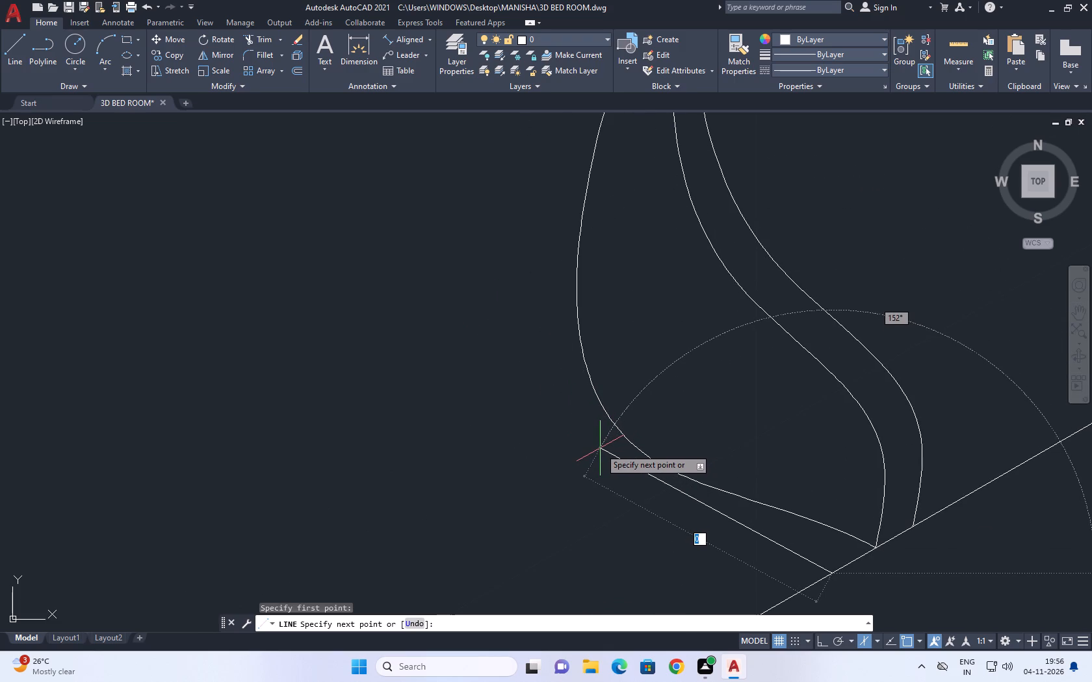
left_click(600, 448)
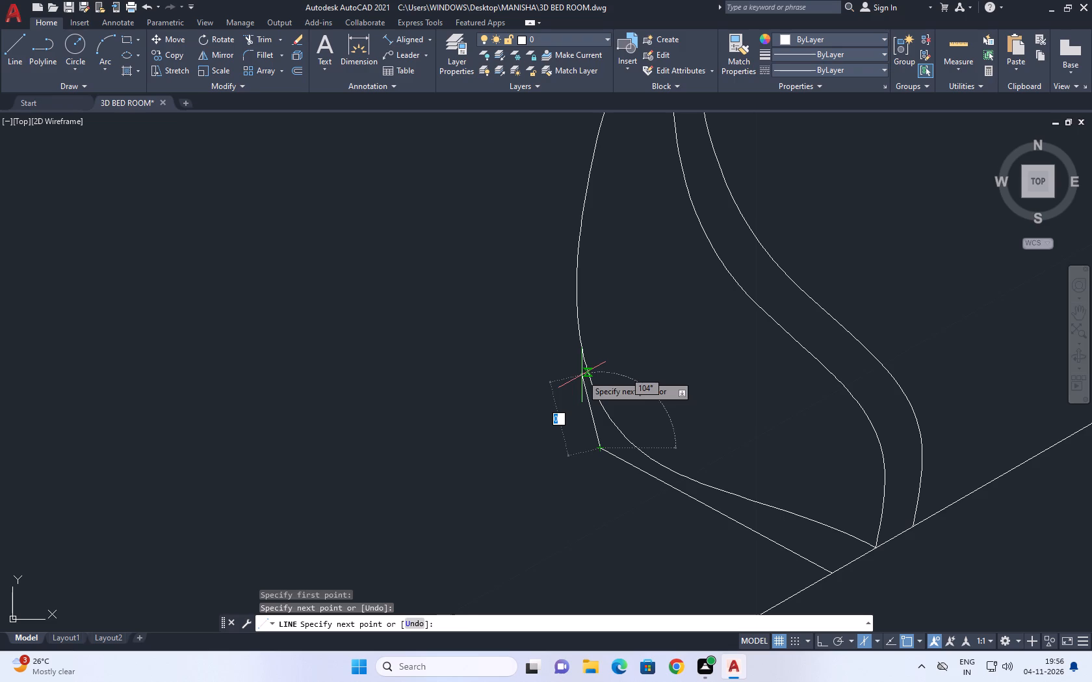
key("F8")
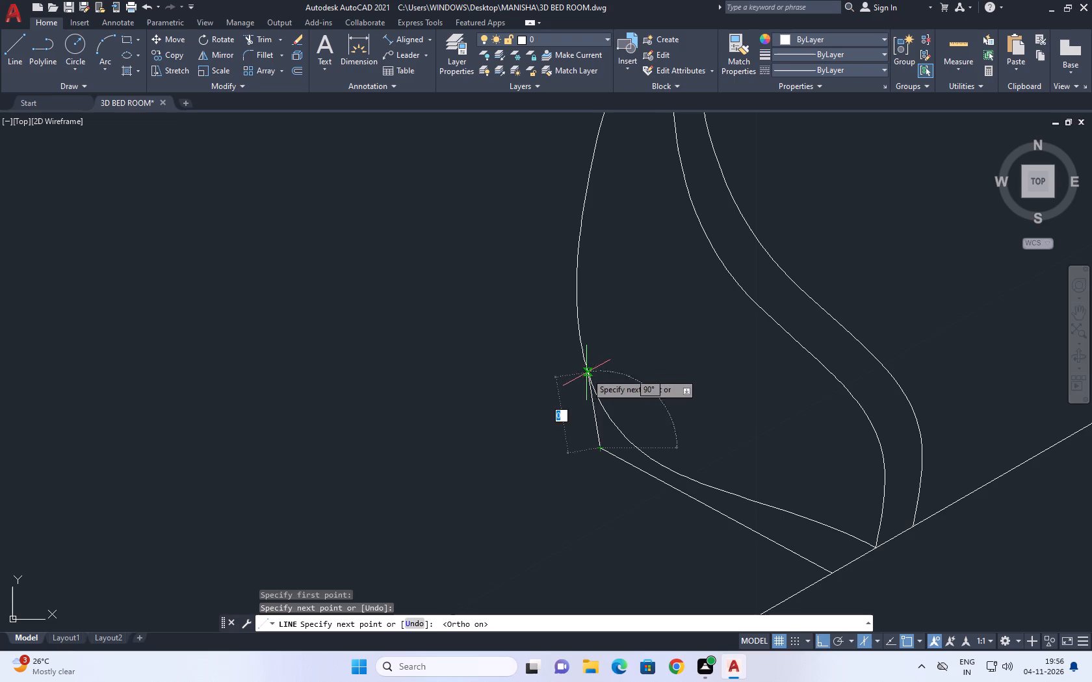
left_click(614, 364)
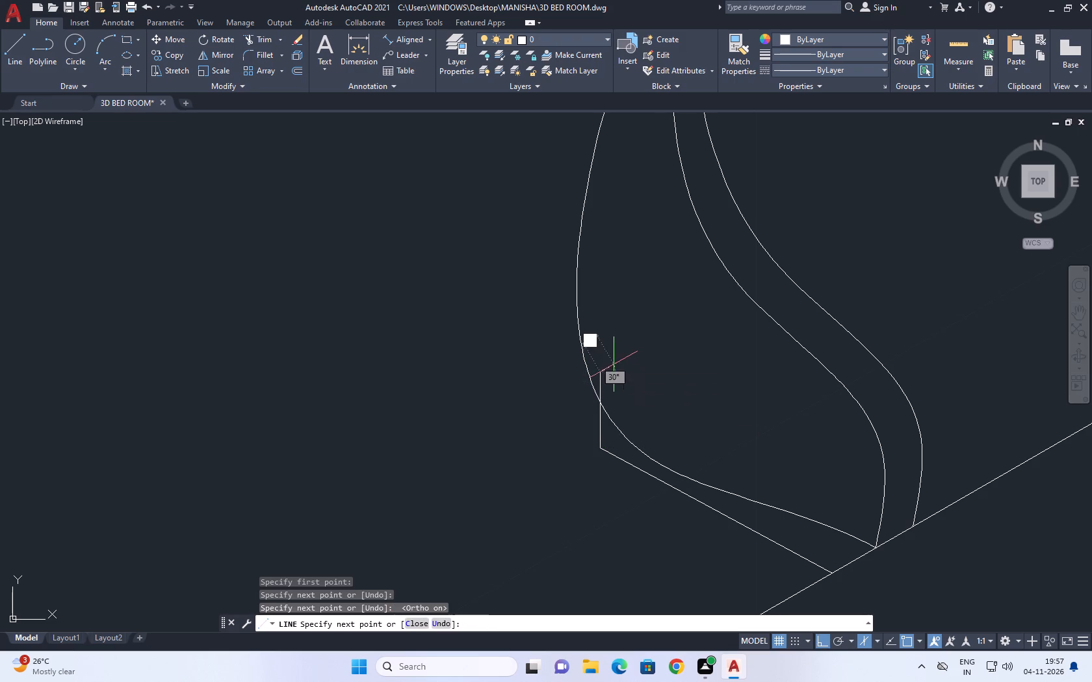
right_click(617, 357)
left_click(662, 383)
Shorten the vertical line by stretching its upper end down onto the outer spline.
scroll(585, 392, "up", 1)
left_click(619, 370)
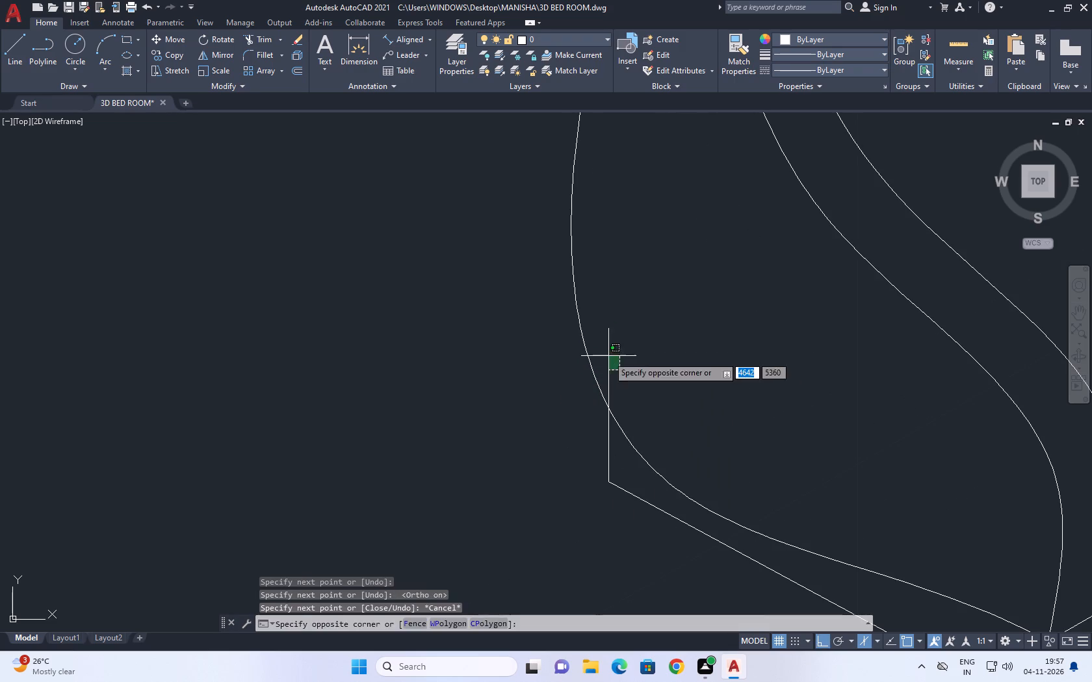
left_click(608, 356)
left_click(611, 359)
left_click(609, 412)
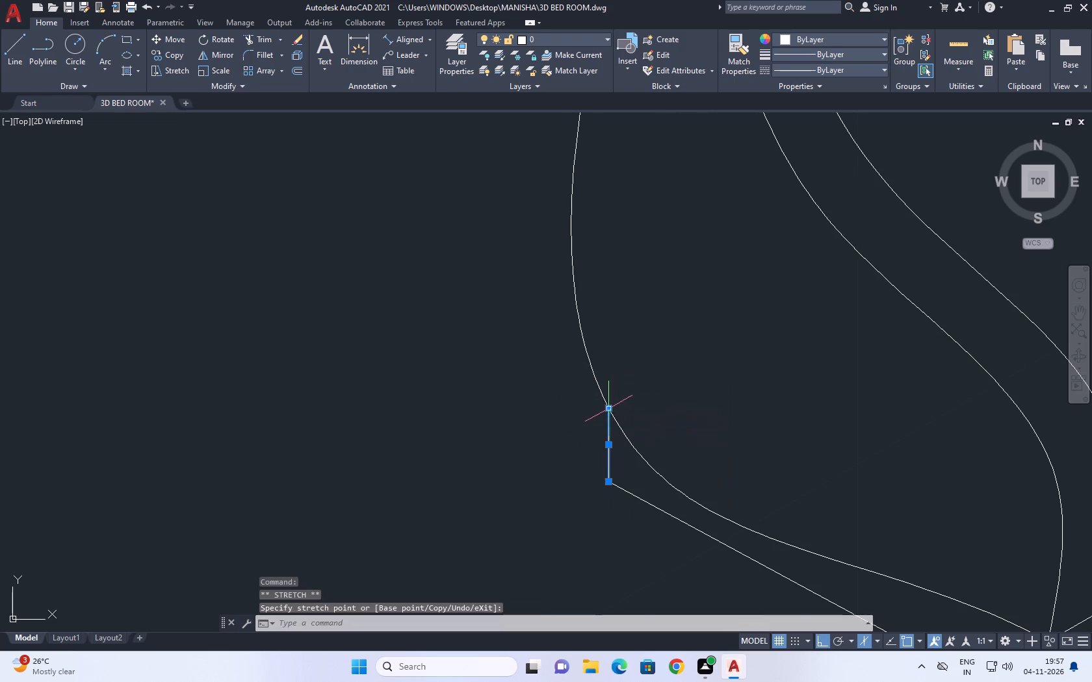
right_click(646, 328)
left_click(704, 548)
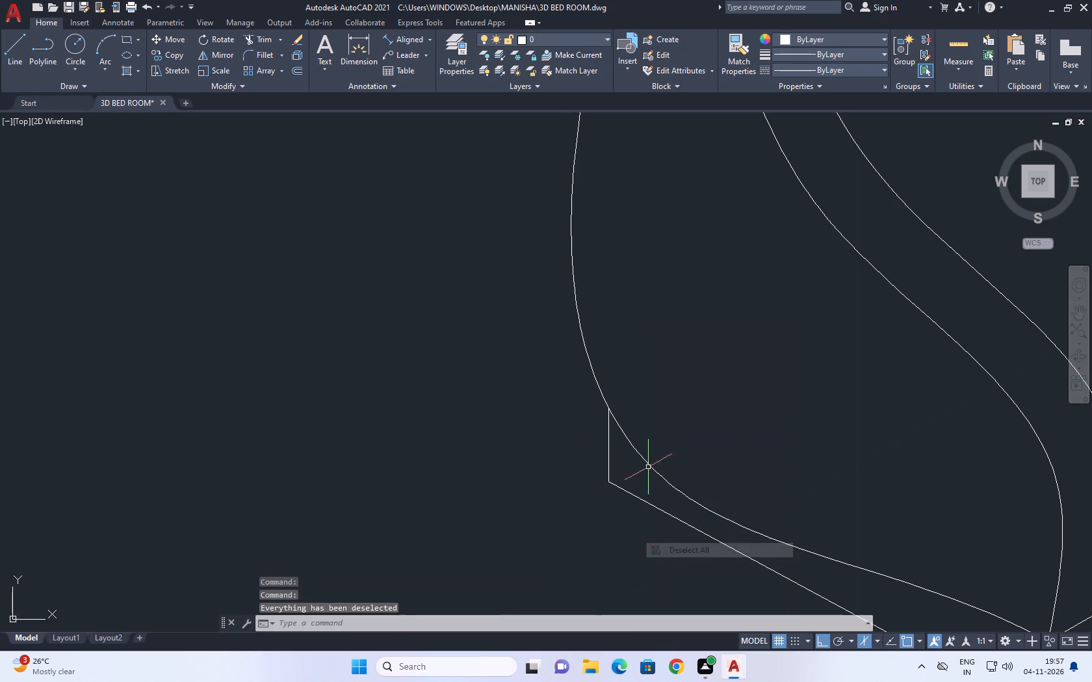
Draw a narrow leg outline from the slanted line's outer corner: about 1 unit down, a short 30° bottom edge, and back up past the slanted line.
middle_click_drag(655, 454, 634, 318)
scroll(628, 307, "down", 2)
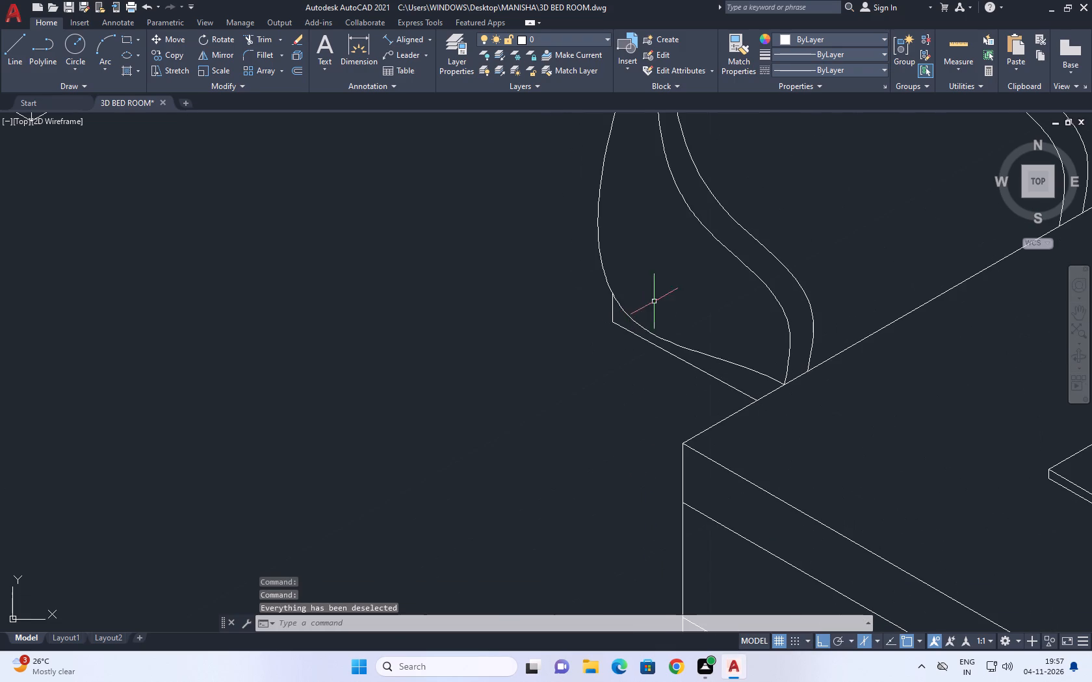
middle_click(654, 301)
left_click(5, 45)
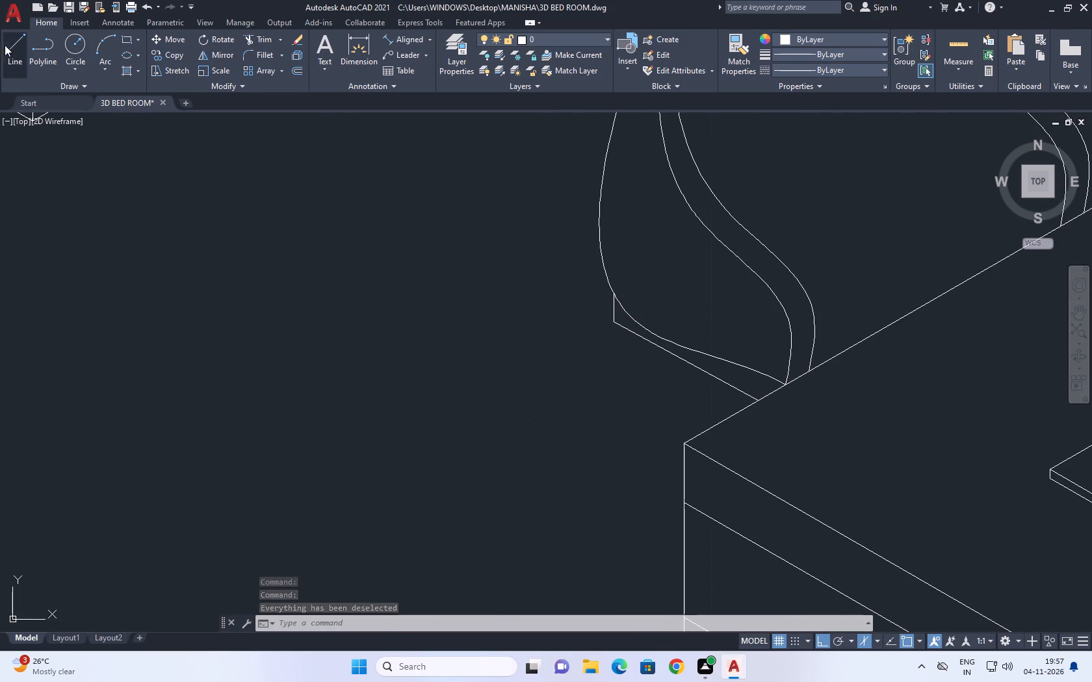
left_click(612, 319)
scroll(591, 398, "down", 3)
scroll(590, 511, "up", 1)
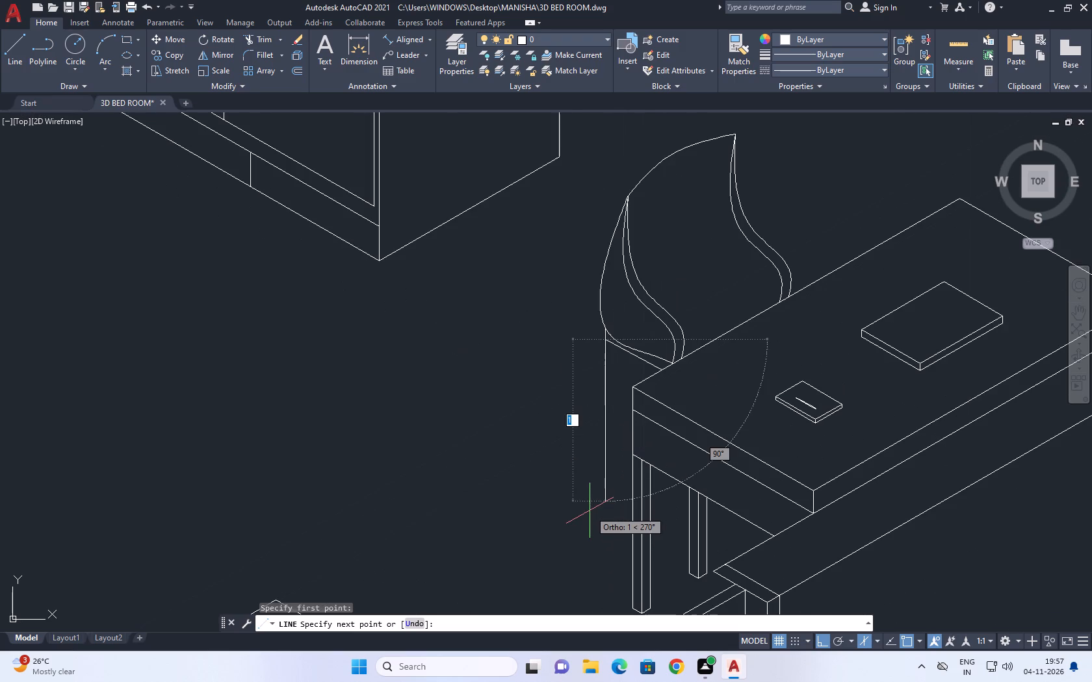
scroll(588, 518, "up", 2)
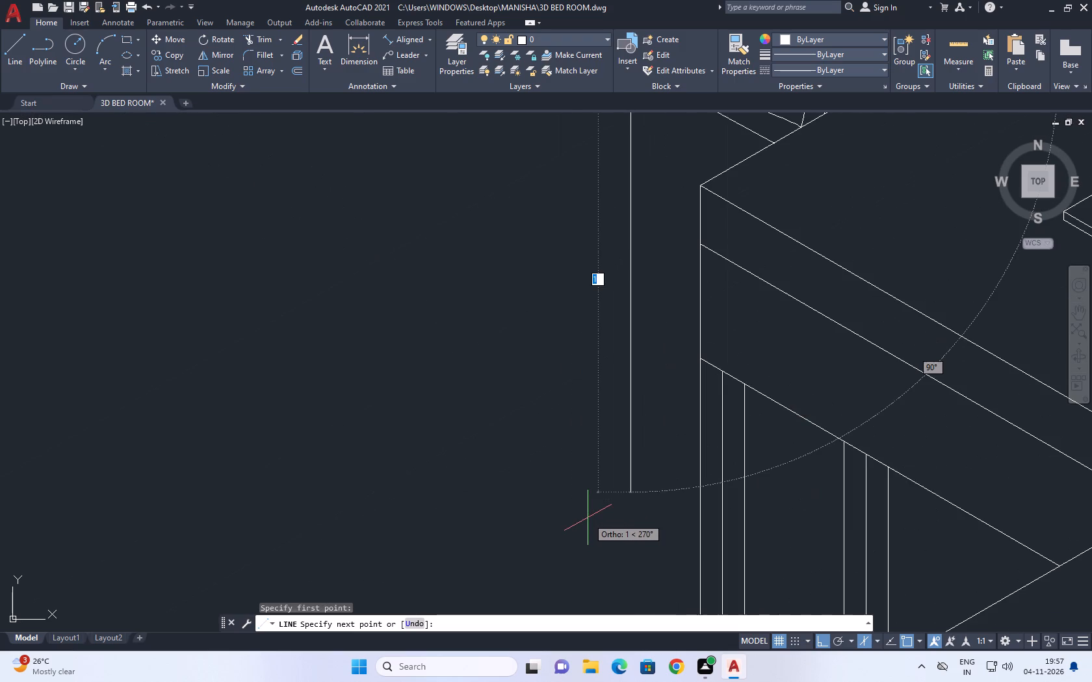
scroll(586, 519, "up", 2)
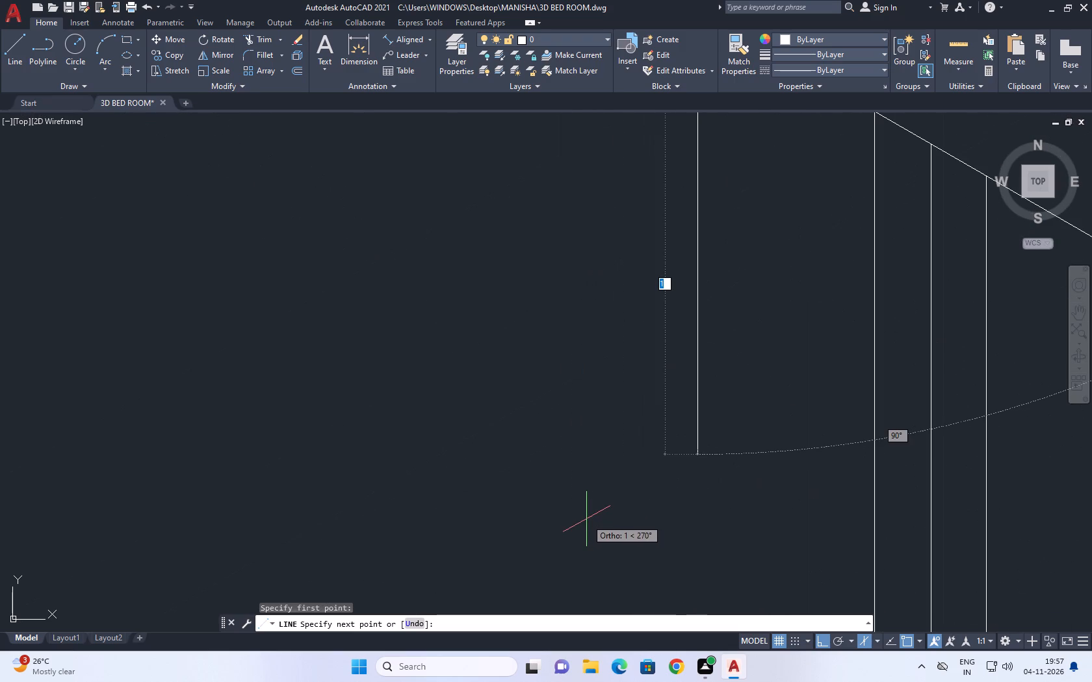
left_click(688, 486)
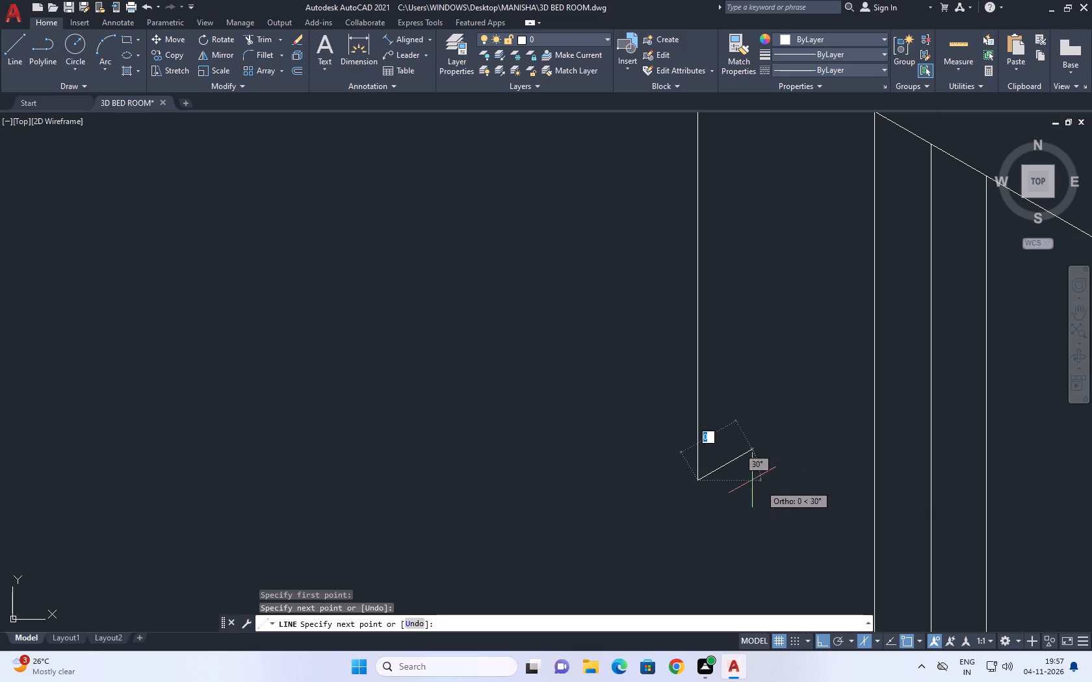
scroll(727, 466, "up", 1)
left_click(724, 466)
scroll(725, 451, "down", 4)
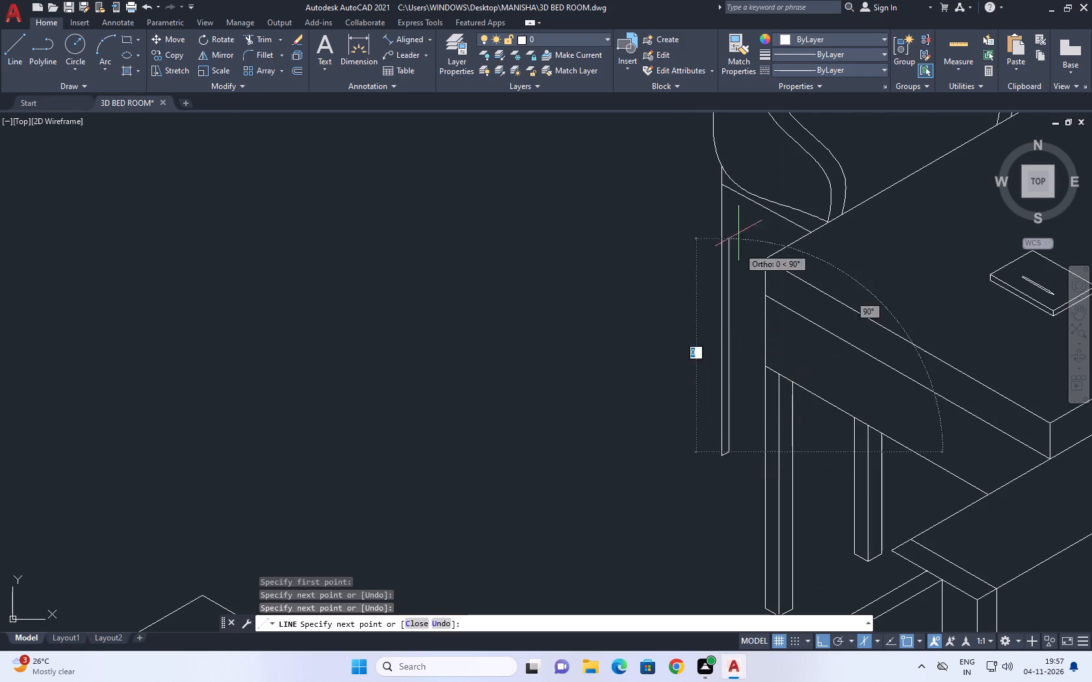
scroll(742, 198, "up", 4)
left_click(699, 163)
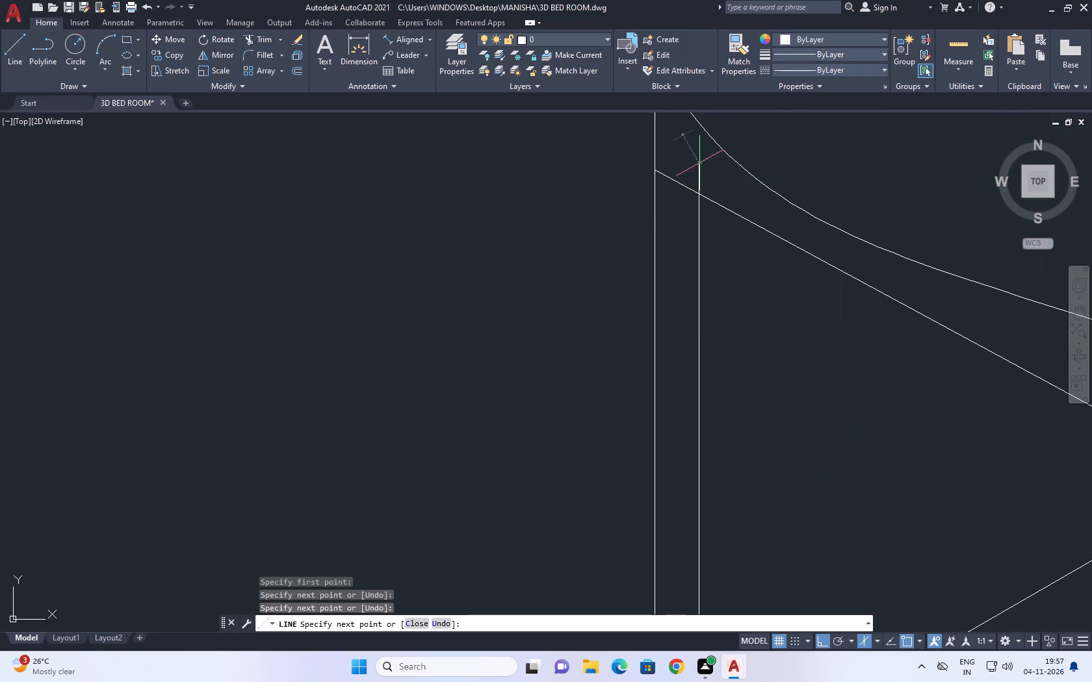
right_click(705, 165)
left_click(731, 187)
scroll(733, 204, "down", 3)
middle_click_drag(670, 459, 668, 445)
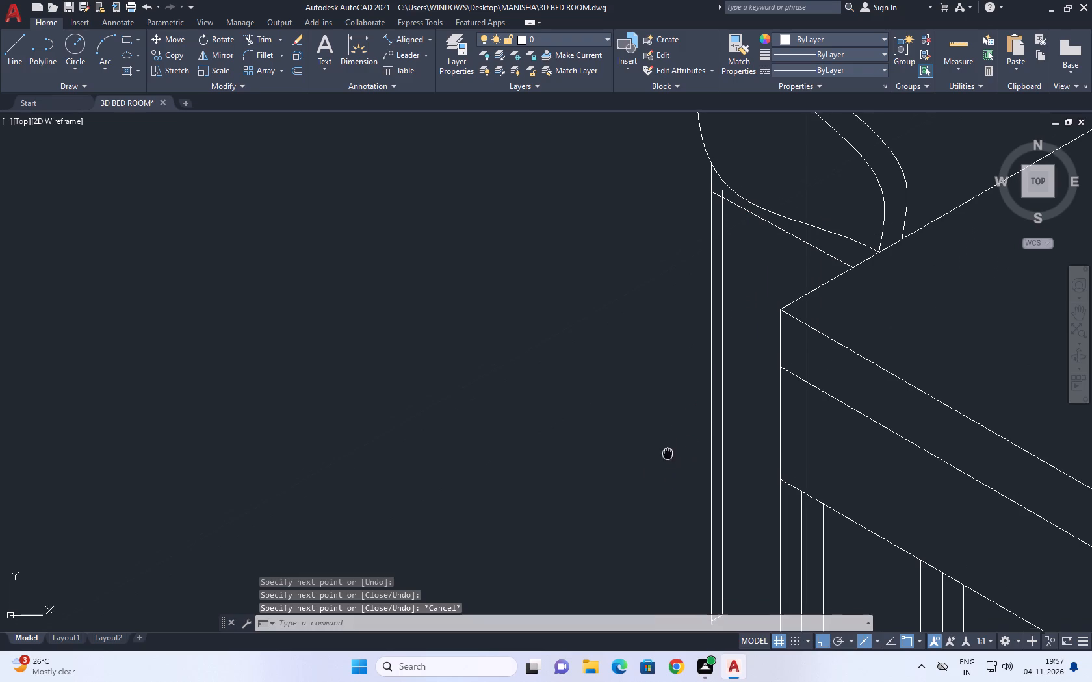
Copy the chair leg's inner vertical line a short distance toward the table as the leg's third edge.
middle_click_drag(668, 445, 668, 442)
left_click(721, 246)
middle_click_drag(724, 324, 724, 335)
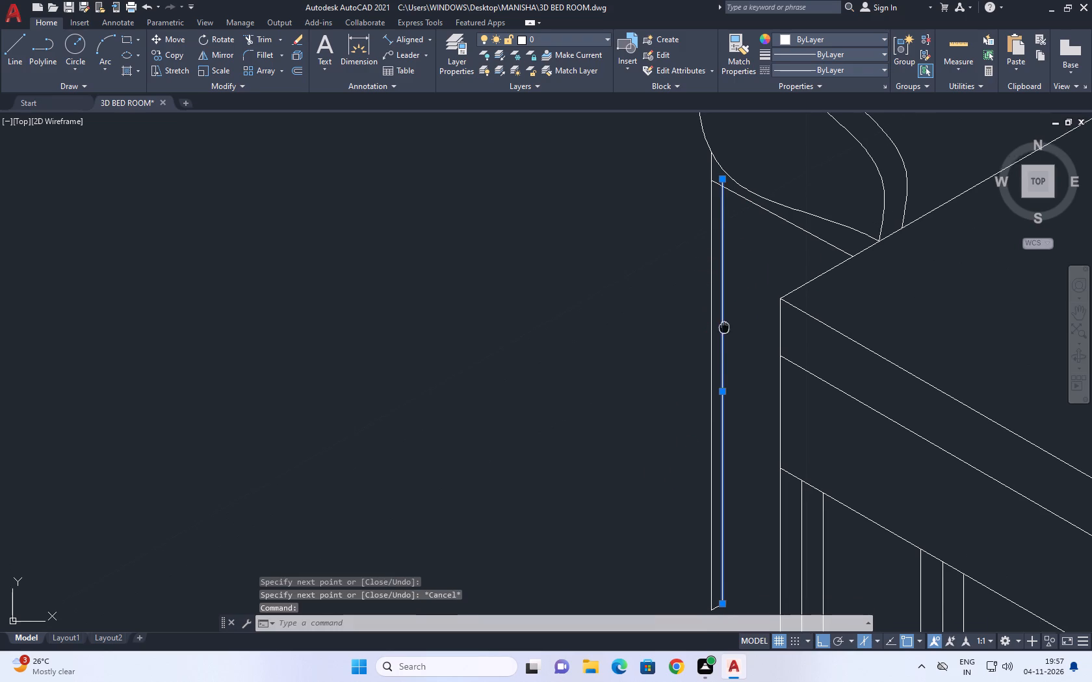
middle_click_drag(724, 335, 723, 383)
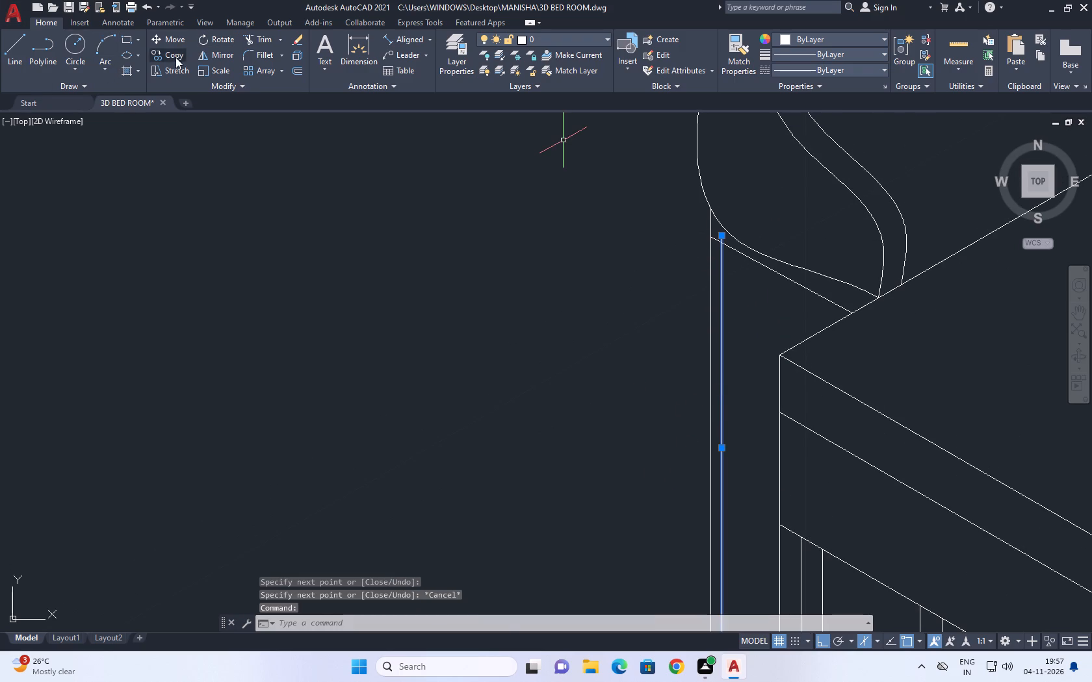
left_click(176, 57)
scroll(721, 246, "up", 2)
left_click(720, 242)
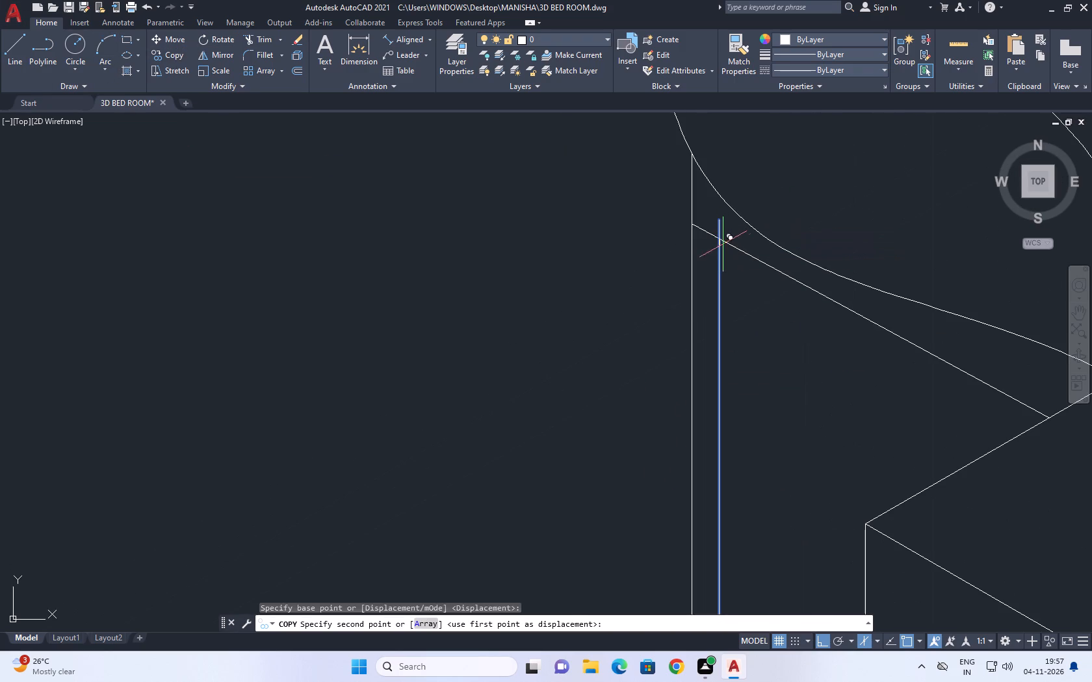
left_click(749, 257)
scroll(747, 271, "down", 3)
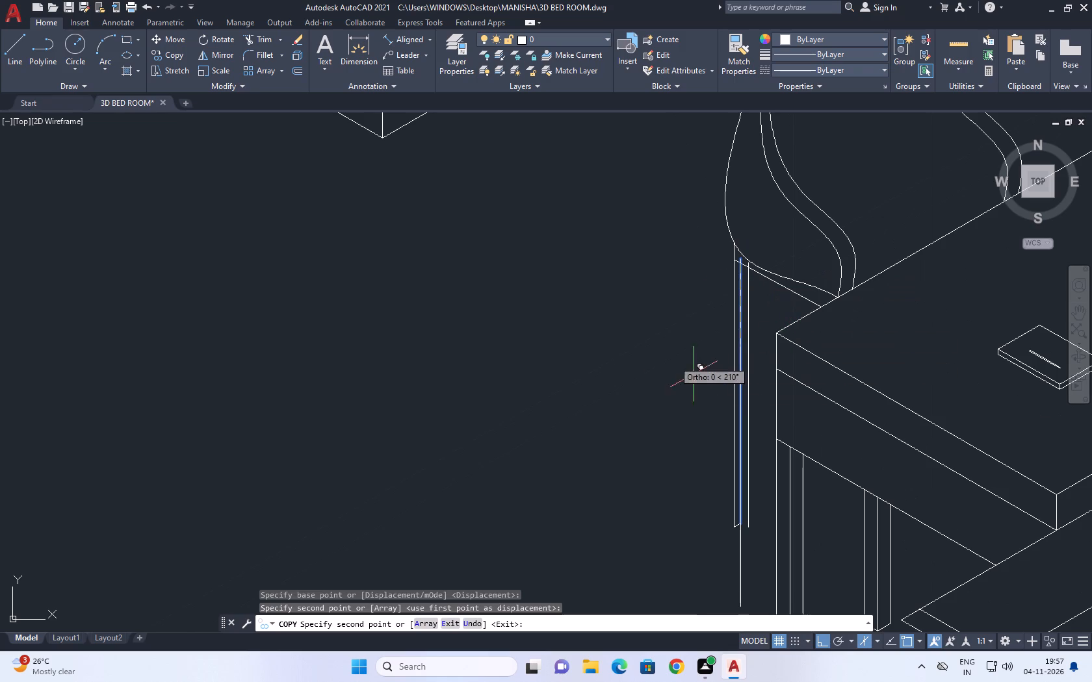
right_click(645, 338)
left_click(688, 358)
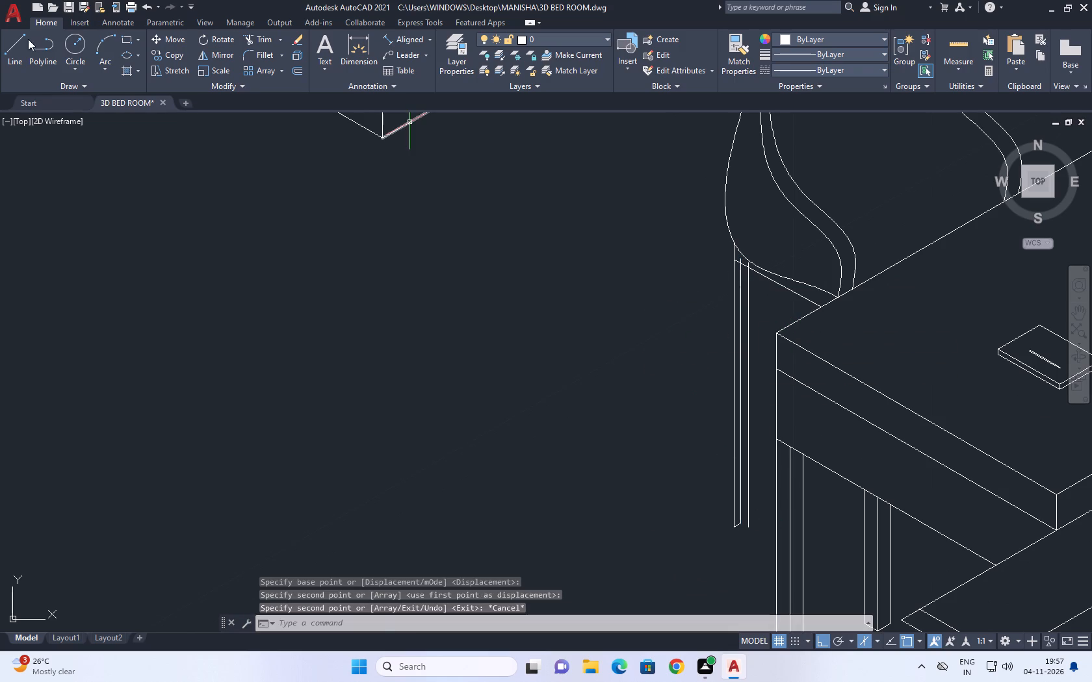
Draw two lines from the leg's middle bottom corner, one at 30° past the copied edge and one at 150° past the outer edge, using Isoplane Left.
left_click(8, 44)
scroll(764, 529, "up", 3)
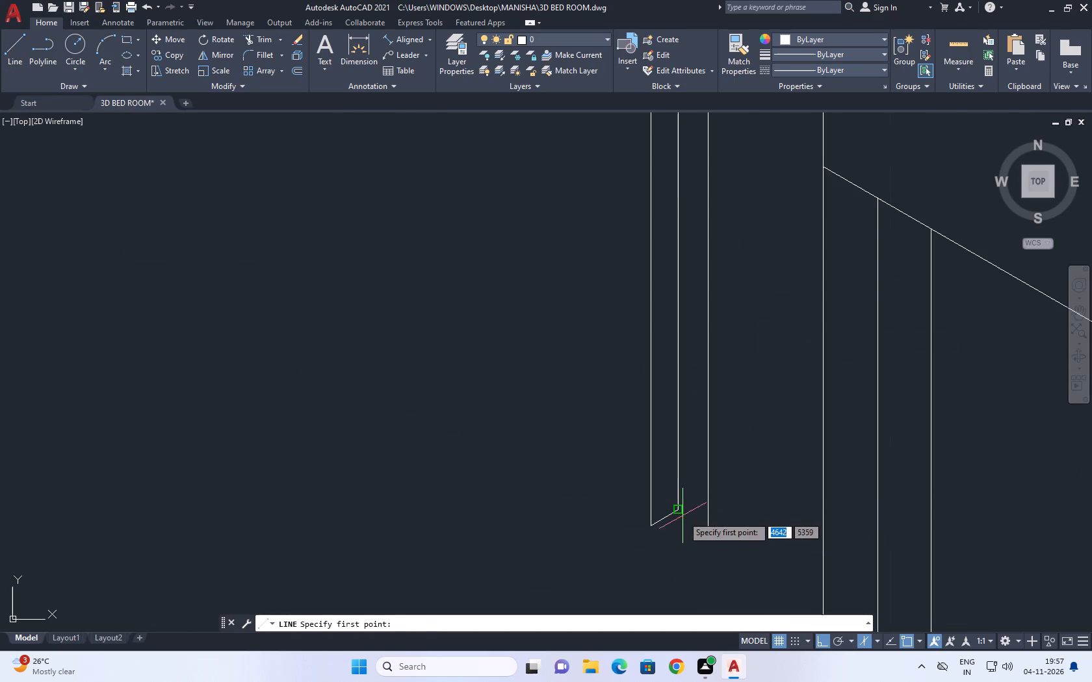
left_click(682, 511)
left_click(723, 483)
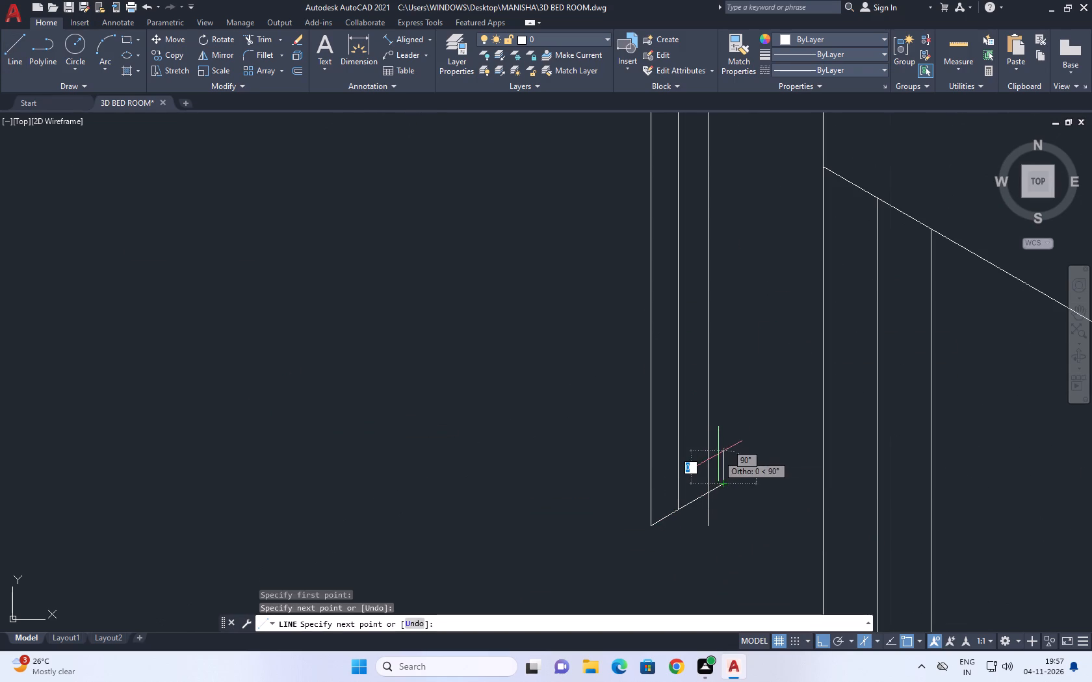
key("space")
key("space")
left_click(675, 509)
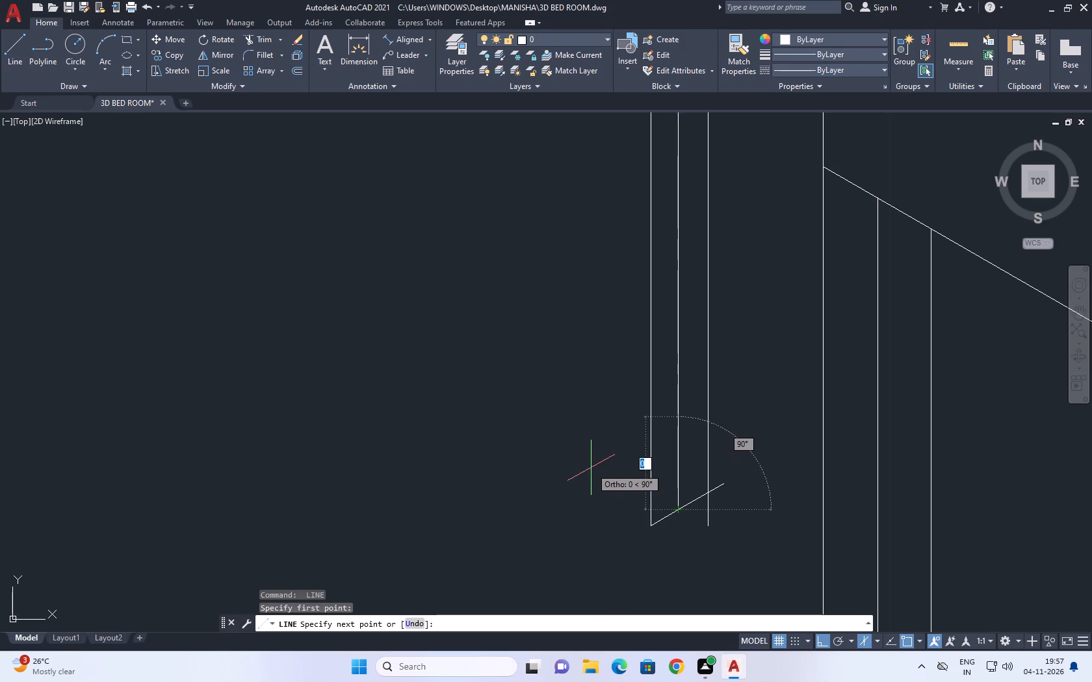
key("F5")
left_click(599, 457)
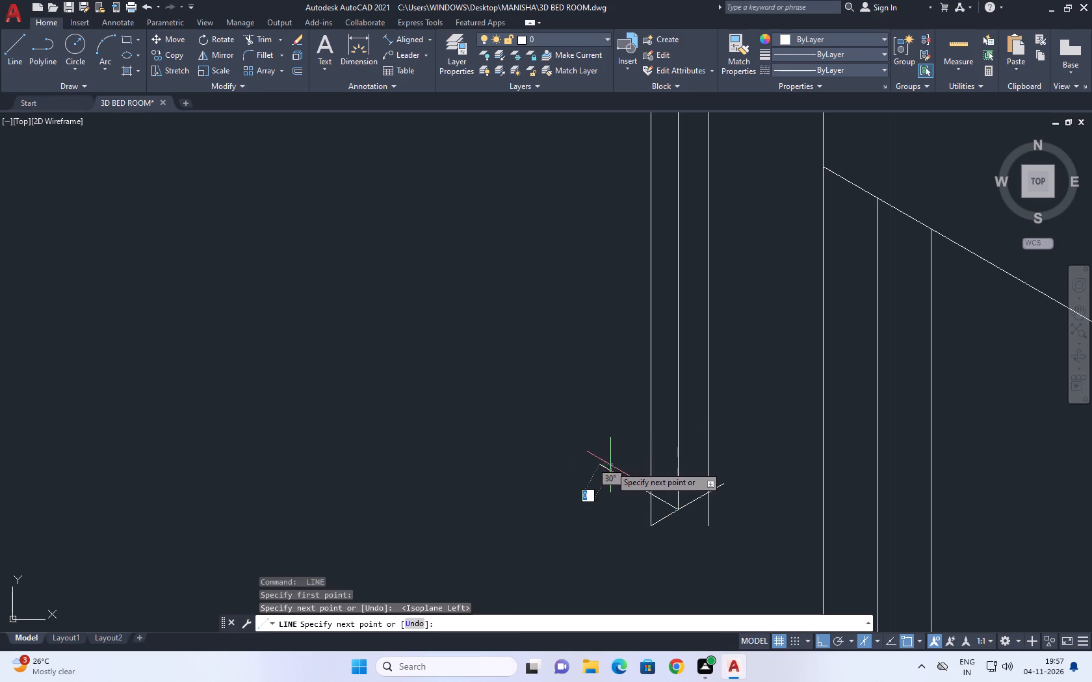
key("Escape")
Trim the overshooting line ends and old bottom edge at the leg's foot, leaving a V-shaped bottom.
key("t")
key("r")
key("space")
scroll(720, 524, "up", 1)
left_click(720, 453)
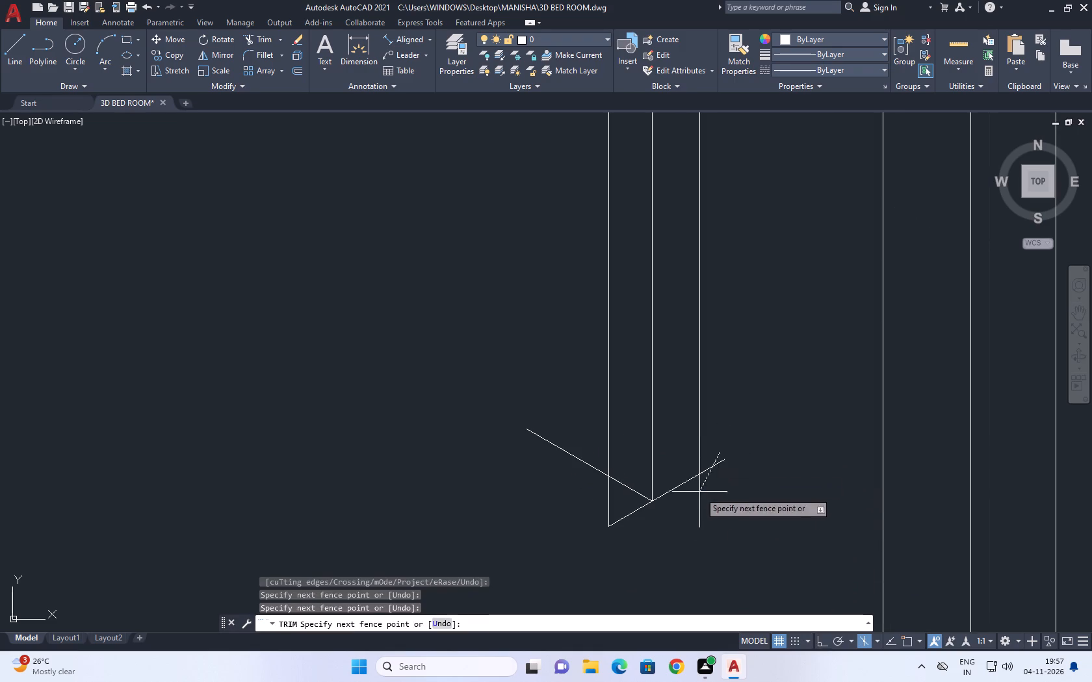
left_click(687, 512)
left_click(623, 526)
left_click(573, 488)
left_click(577, 449)
left_click_drag(565, 473, 564, 480)
scroll(632, 477, "down", 2)
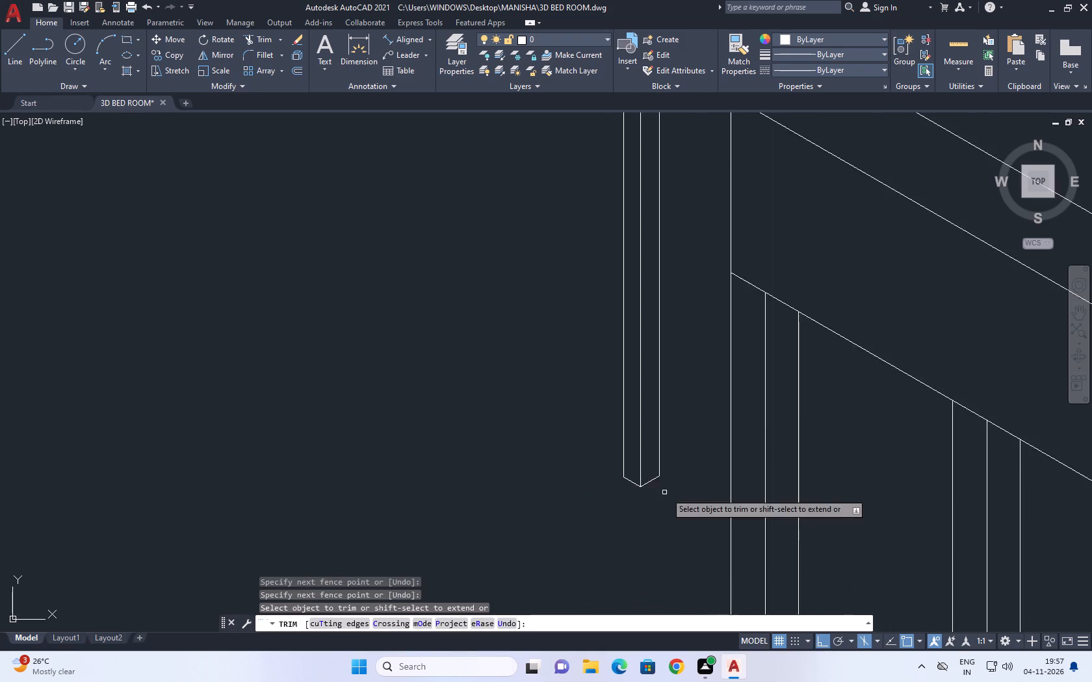
scroll(666, 492, "down", 5)
key("Escape")
Trim the upper ends of the leg's two inner vertical lines back to the slanted seat line.
middle_click_drag(670, 440, 616, 427)
middle_click_drag(697, 453, 645, 449)
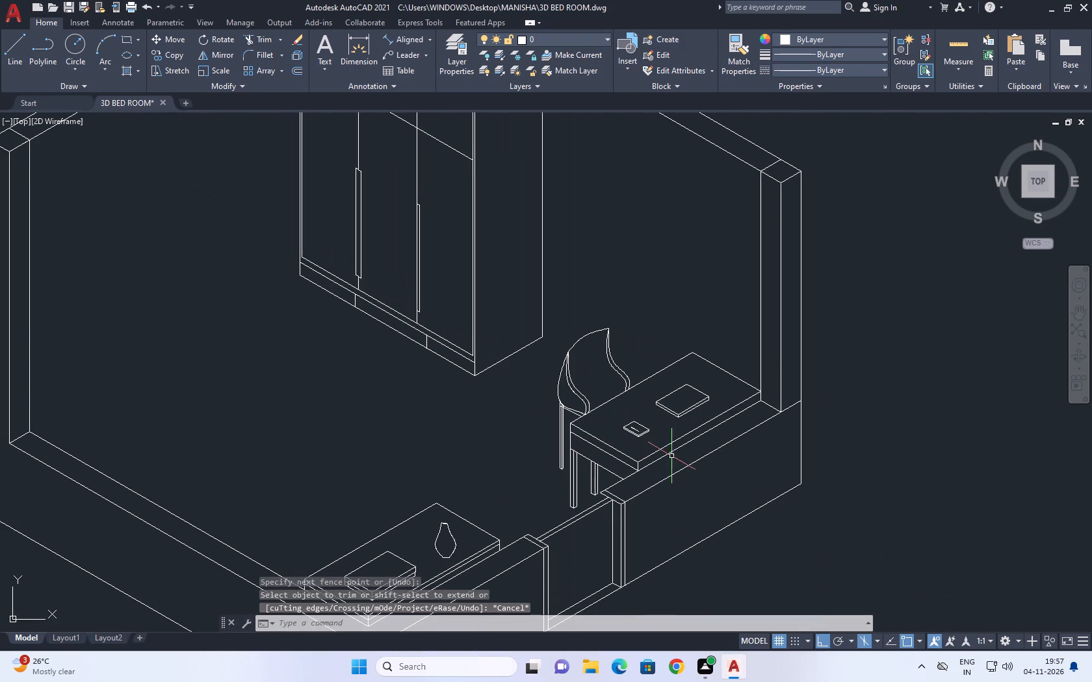
scroll(642, 436, "up", 2)
scroll(430, 375, "up", 1)
middle_click_drag(429, 372, 491, 427)
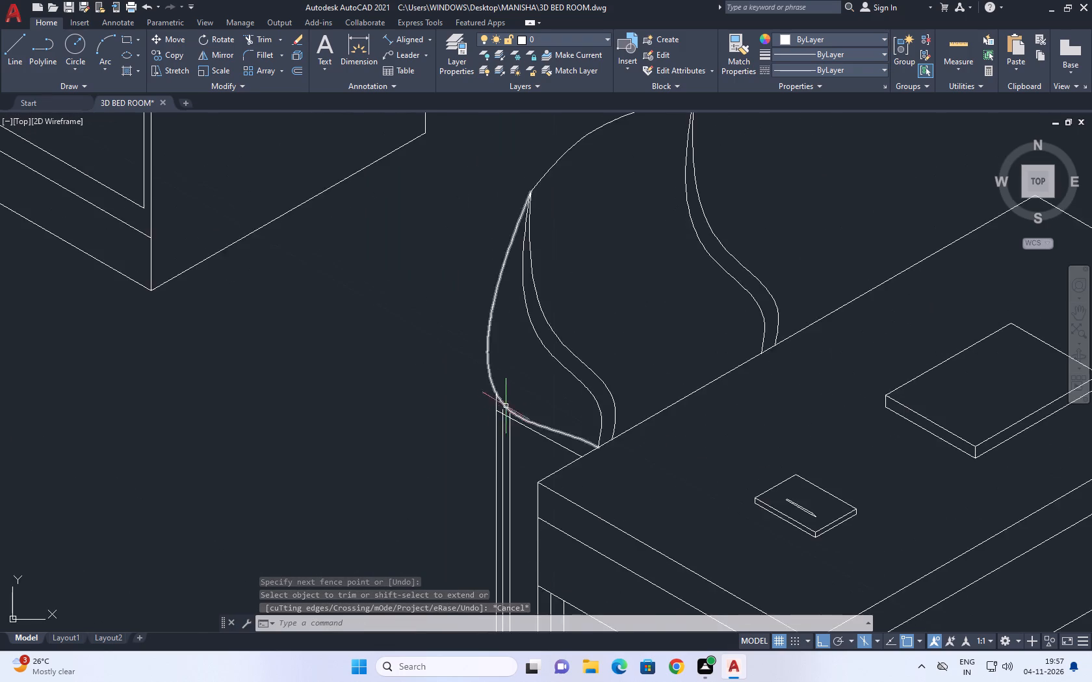
scroll(505, 406, "up", 1)
middle_click_drag(505, 405, 537, 459)
type("TR")
key("space")
scroll(543, 472, "up", 2)
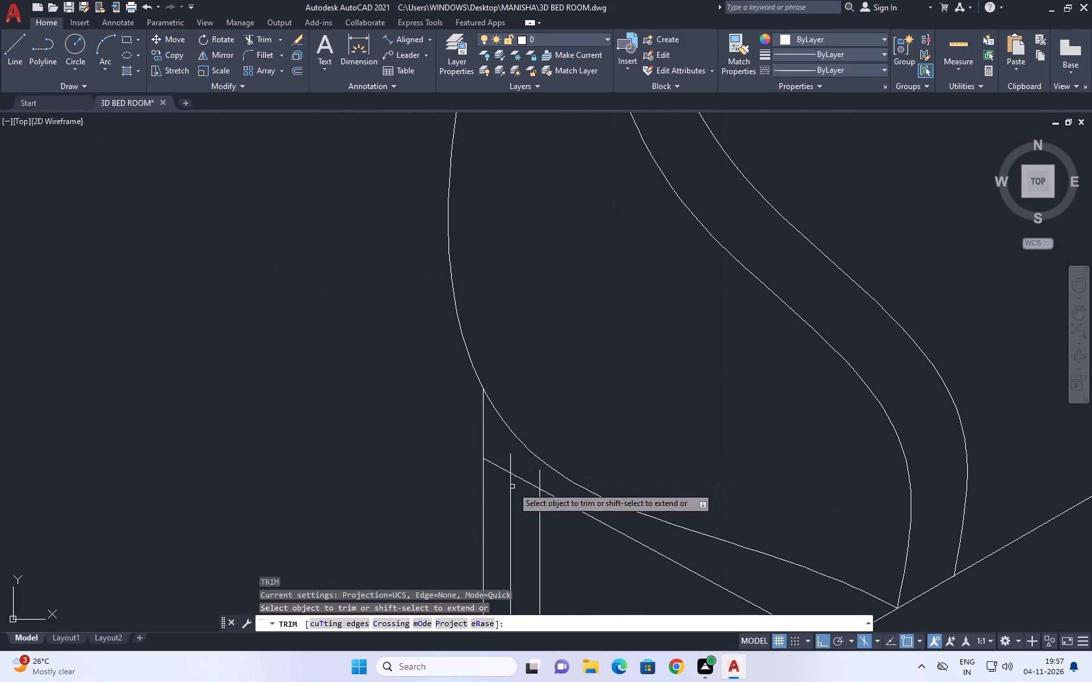
left_click(504, 464)
left_click(552, 486)
scroll(594, 442, "down", 4)
key("space")
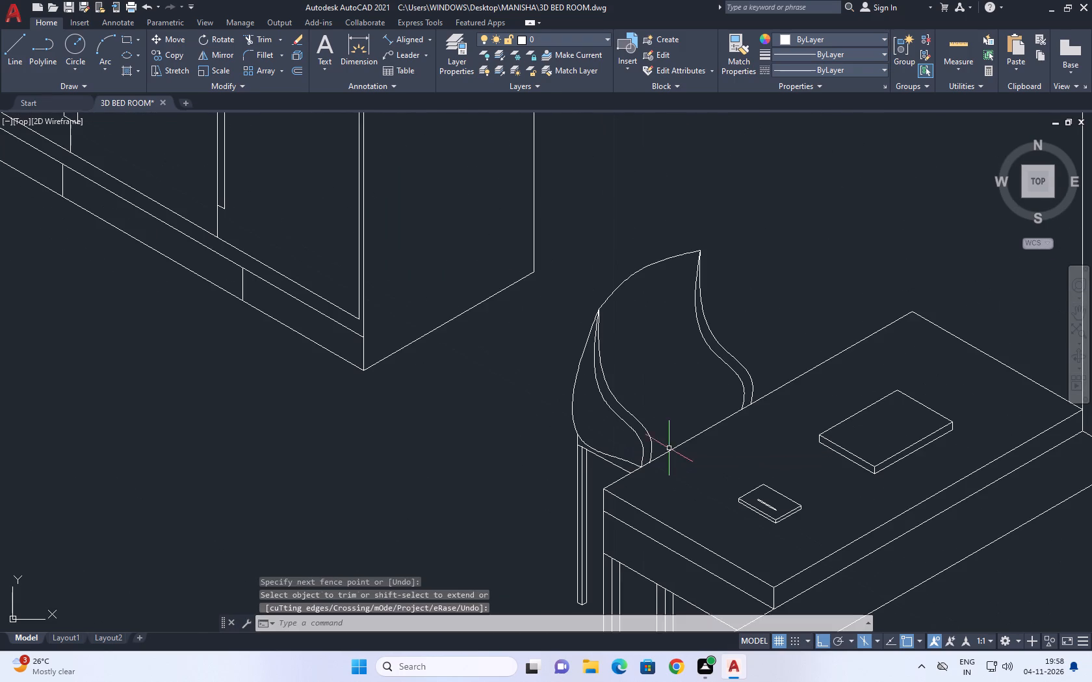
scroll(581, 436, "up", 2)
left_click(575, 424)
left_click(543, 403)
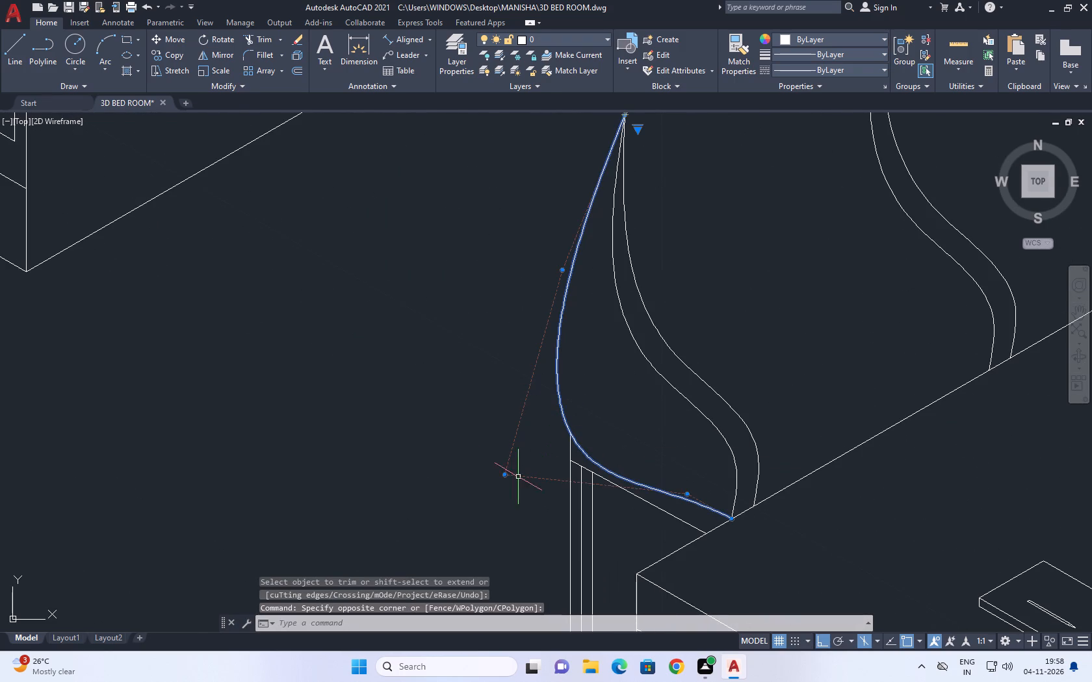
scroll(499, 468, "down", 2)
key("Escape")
Draw a three-point fit spline for the seat's back curve, from the near curved pair's inner edge over to the table edge, using Isoplane Top.
middle_click_drag(677, 438, 623, 429)
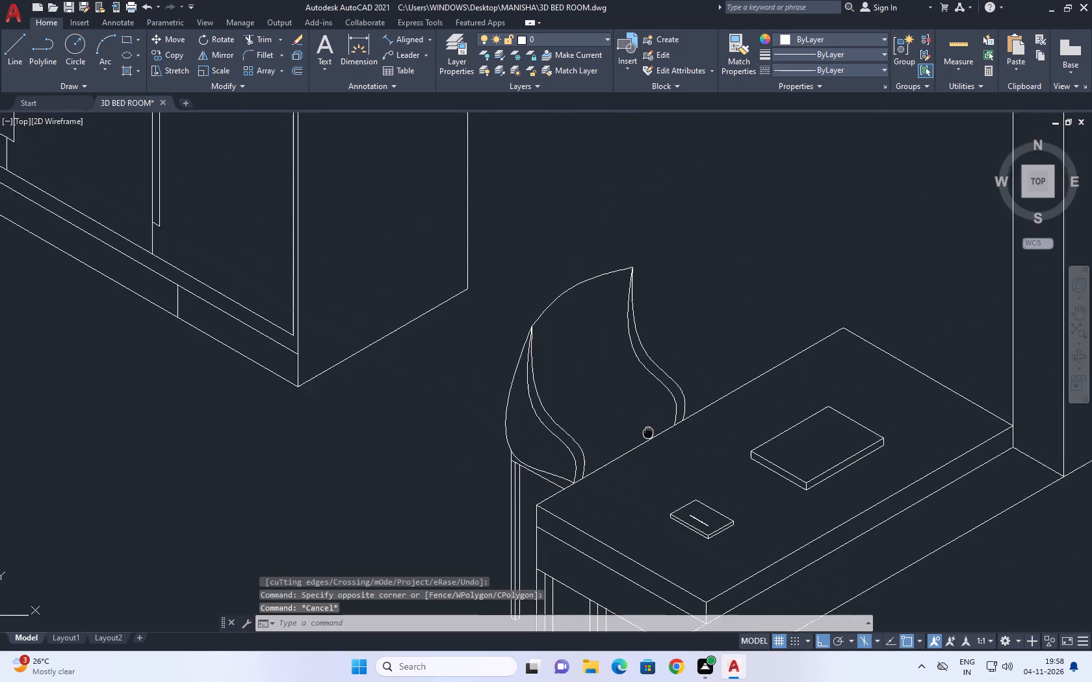
middle_click_drag(623, 429, 601, 426)
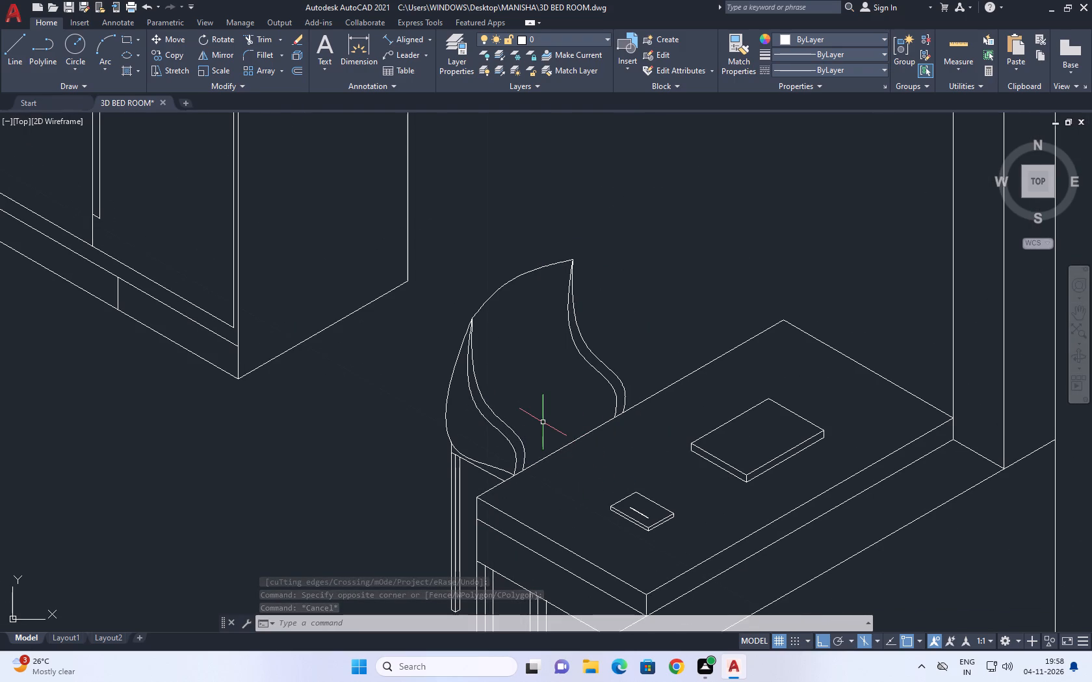
middle_click_drag(523, 424, 499, 397)
scroll(491, 396, "up", 1)
scroll(471, 344, "up", 1)
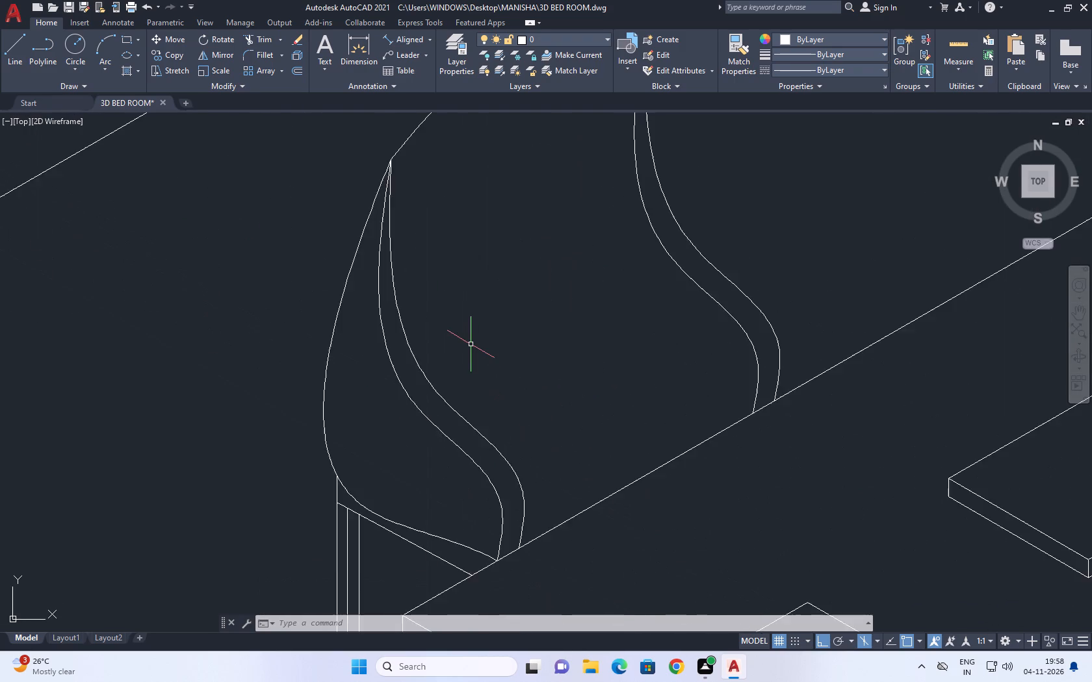
scroll(471, 344, "up", 2)
middle_click_drag(483, 346, 487, 418)
scroll(428, 431, "down", 3)
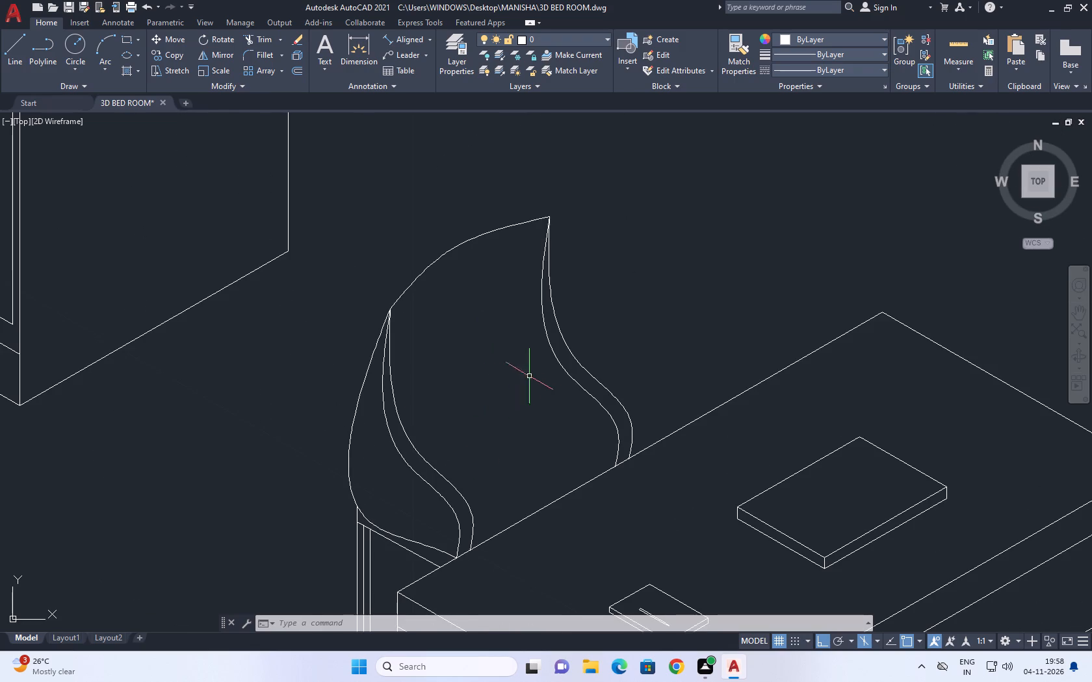
key("s")
type("PL")
key("space")
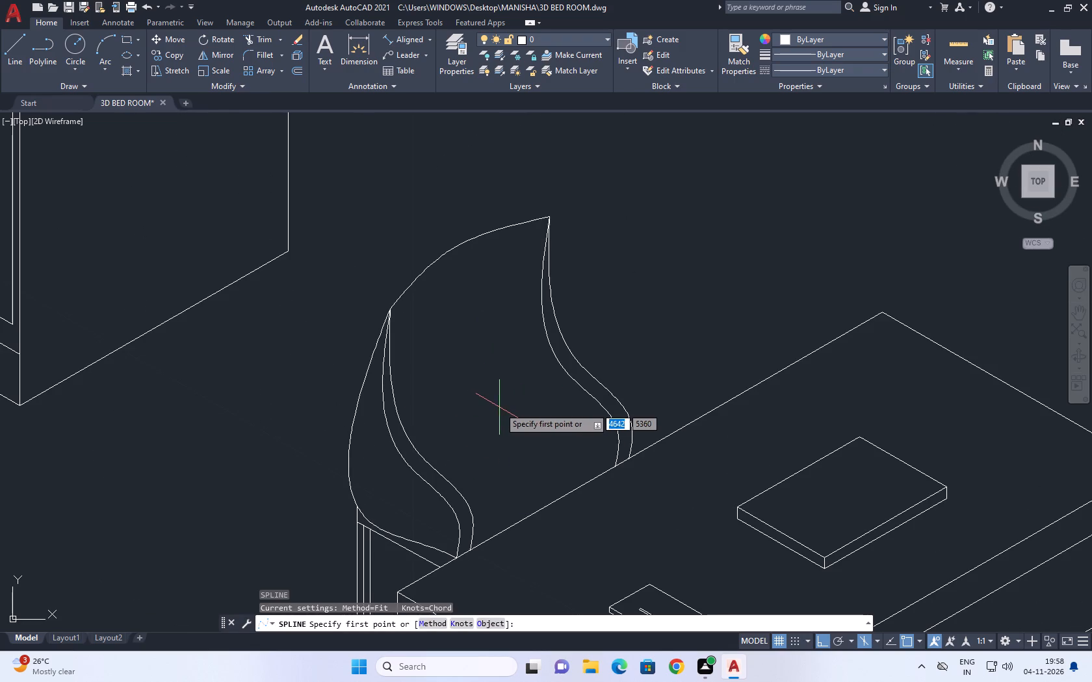
left_click(412, 442)
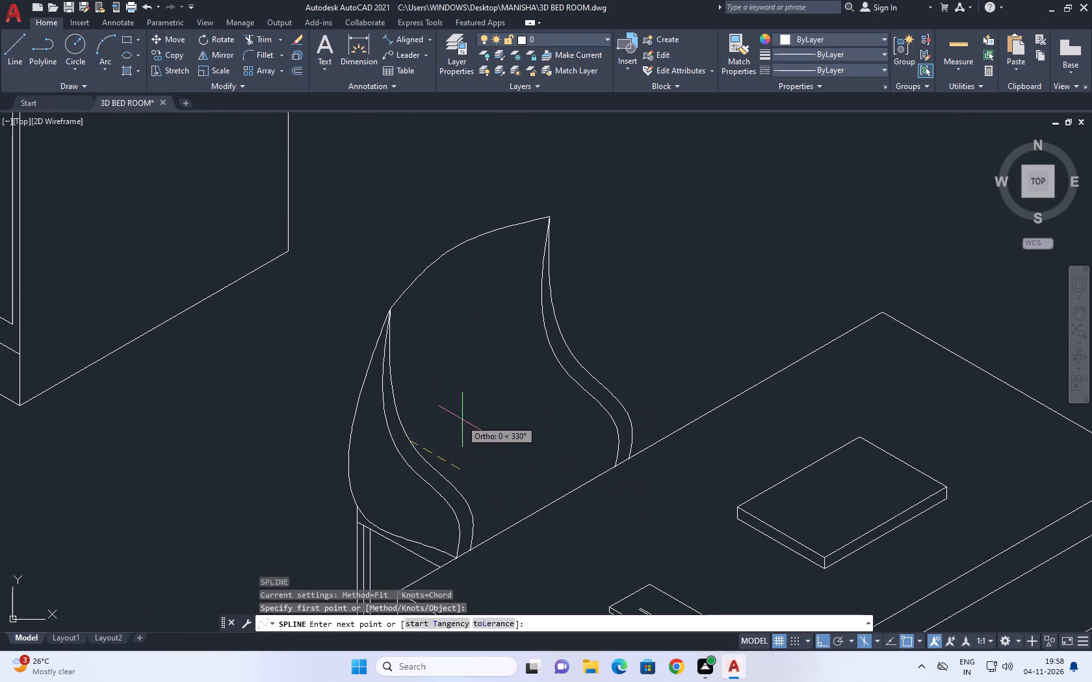
key("F5")
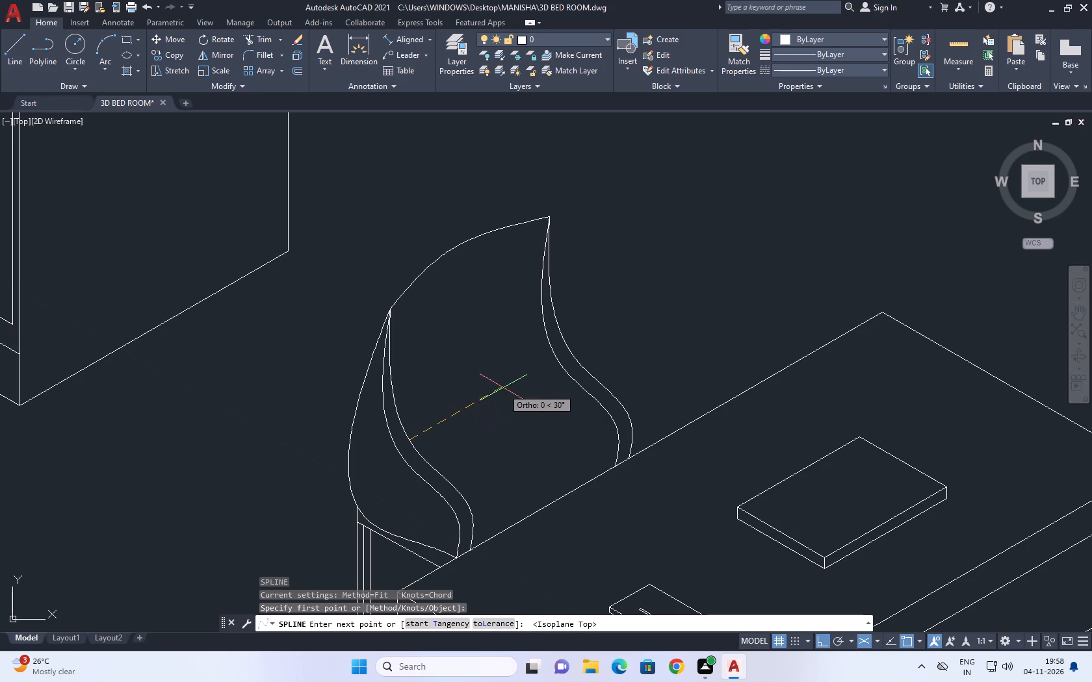
left_click(526, 375)
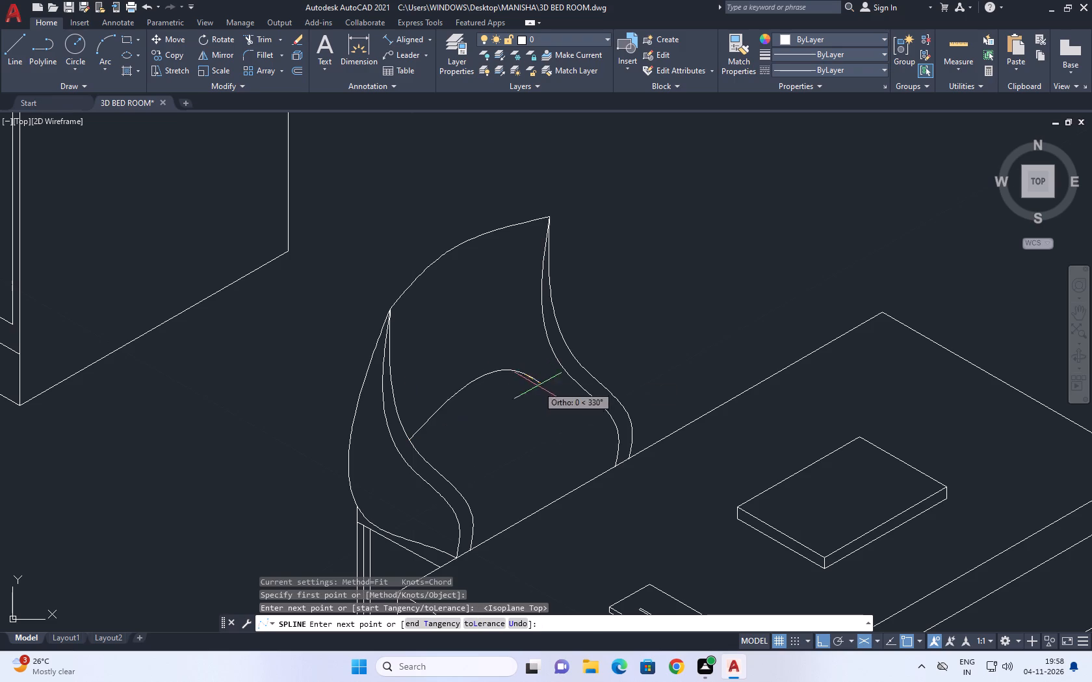
left_click(593, 472)
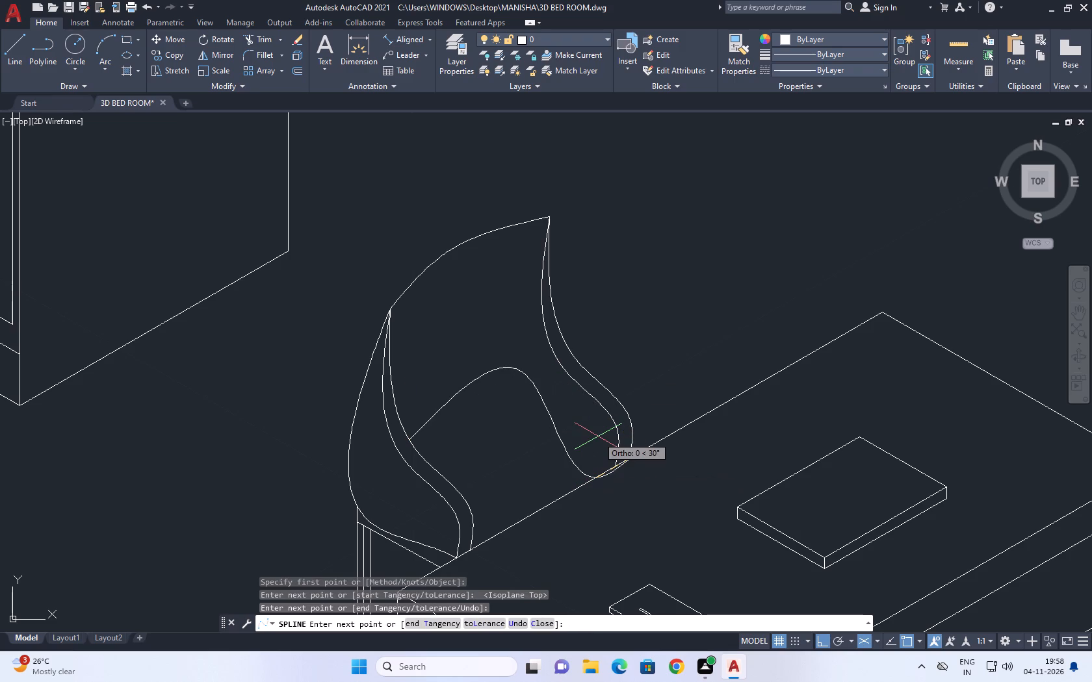
key("space")
Reshape the seat spline by stretching its end along the table edge toward the far curved pair and lowering its middle fit point slightly.
middle_click_drag(580, 427, 564, 454)
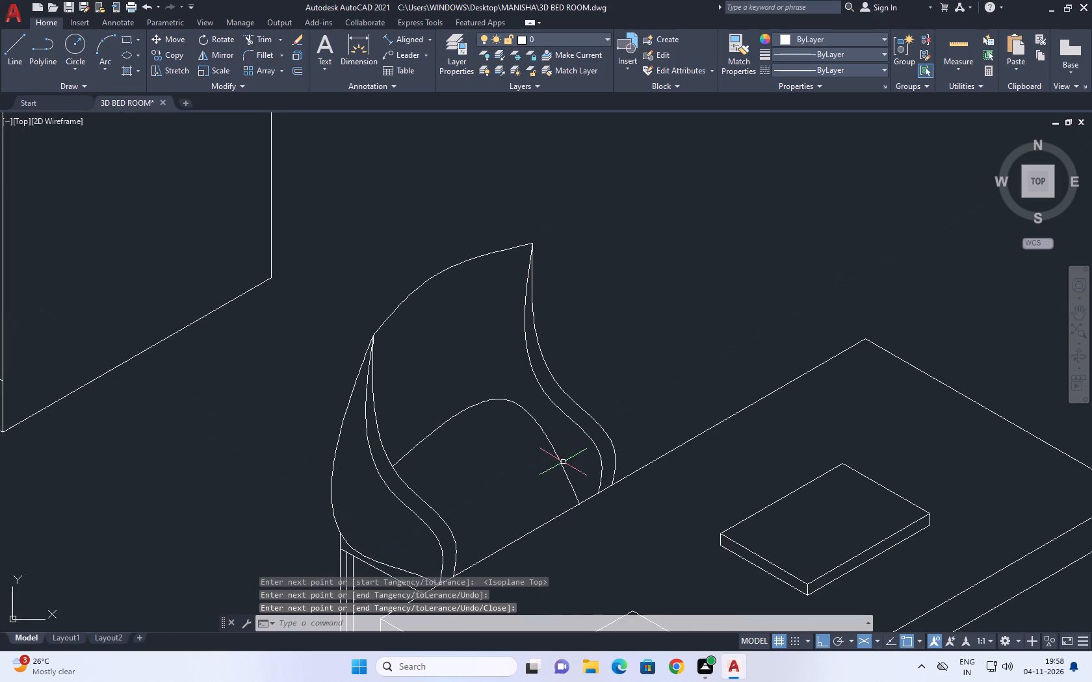
scroll(569, 491, "up", 2)
left_click_drag(577, 467, 559, 465)
left_click(527, 465)
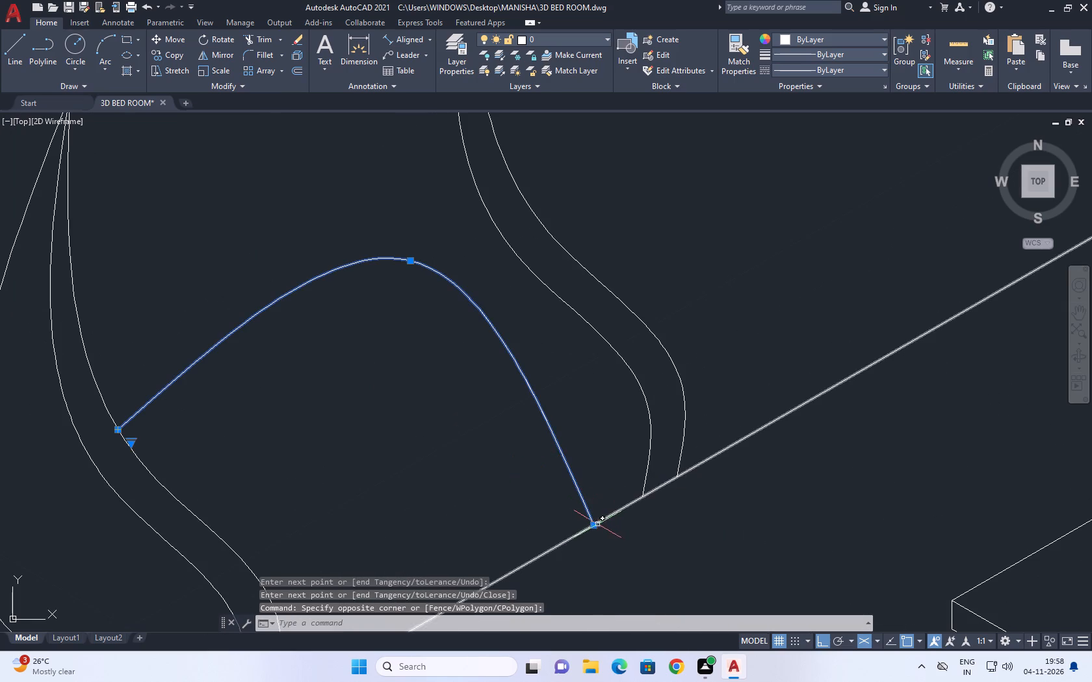
left_click(594, 524)
left_click(615, 512)
middle_click_drag(445, 309, 458, 388)
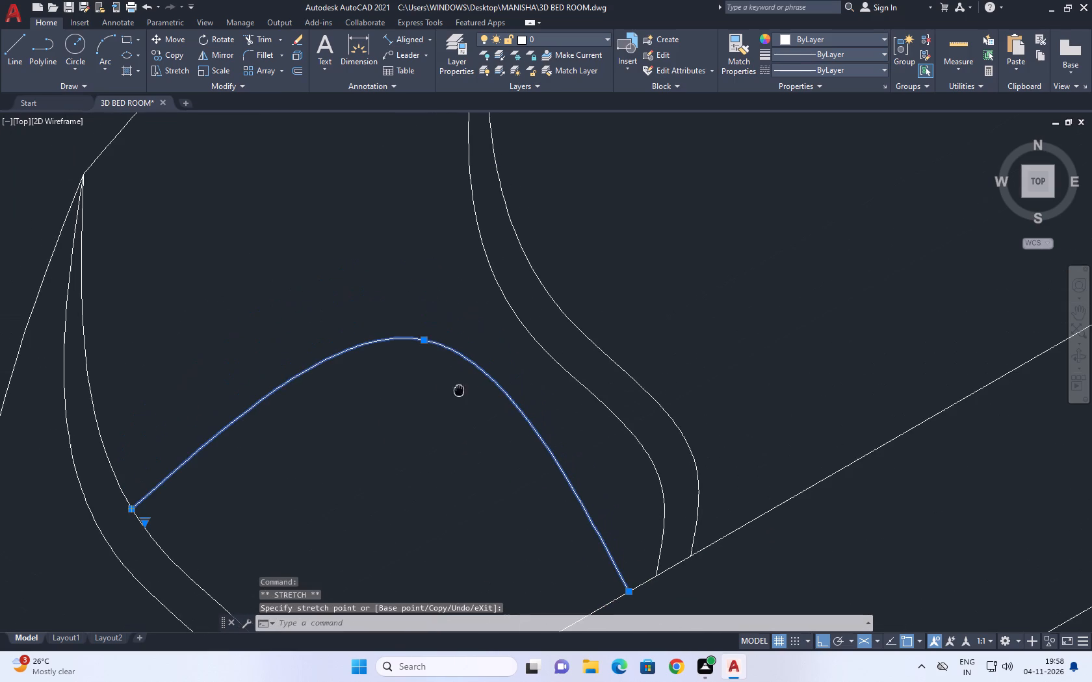
left_click(425, 340)
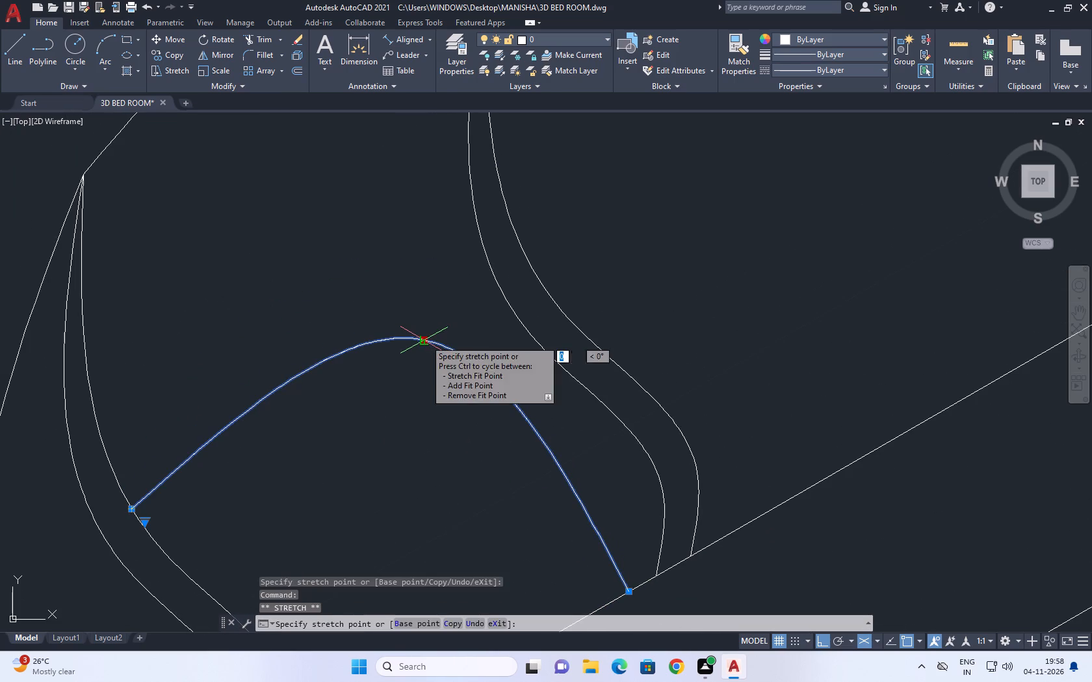
left_click(432, 360)
scroll(504, 344, "down", 3)
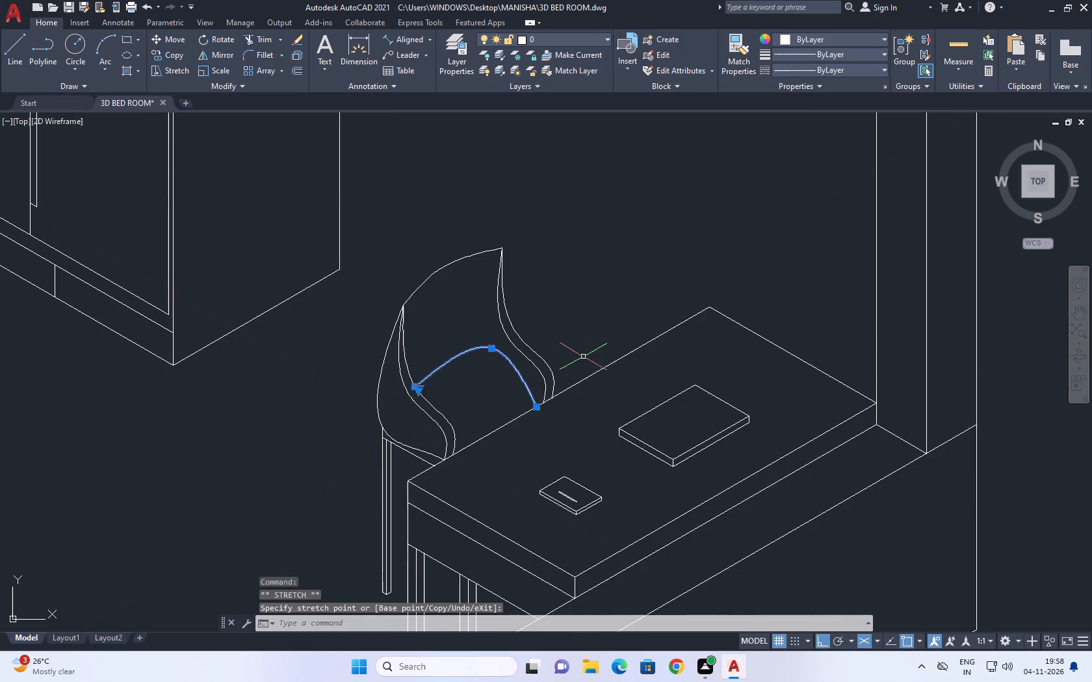
middle_click_drag(599, 357, 537, 359)
key("Escape")
Examine the chair beside the table and the overall bedroom layout.
middle_click_drag(557, 379, 534, 370)
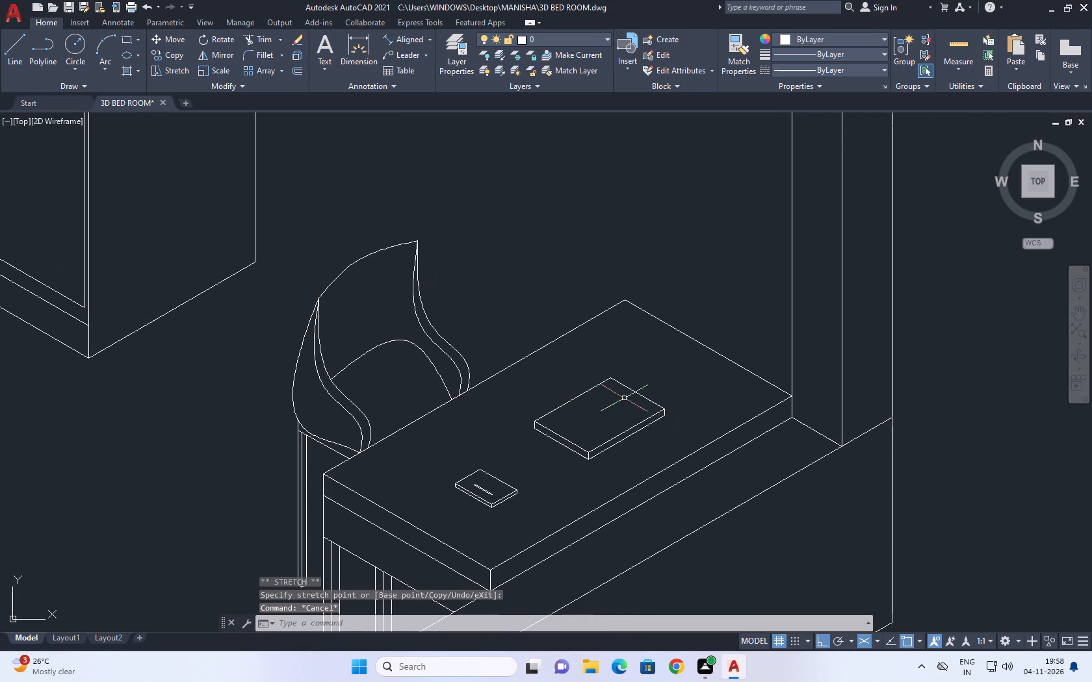
middle_click_drag(610, 356, 595, 350)
scroll(485, 314, "down", 2)
scroll(486, 299, "up", 1)
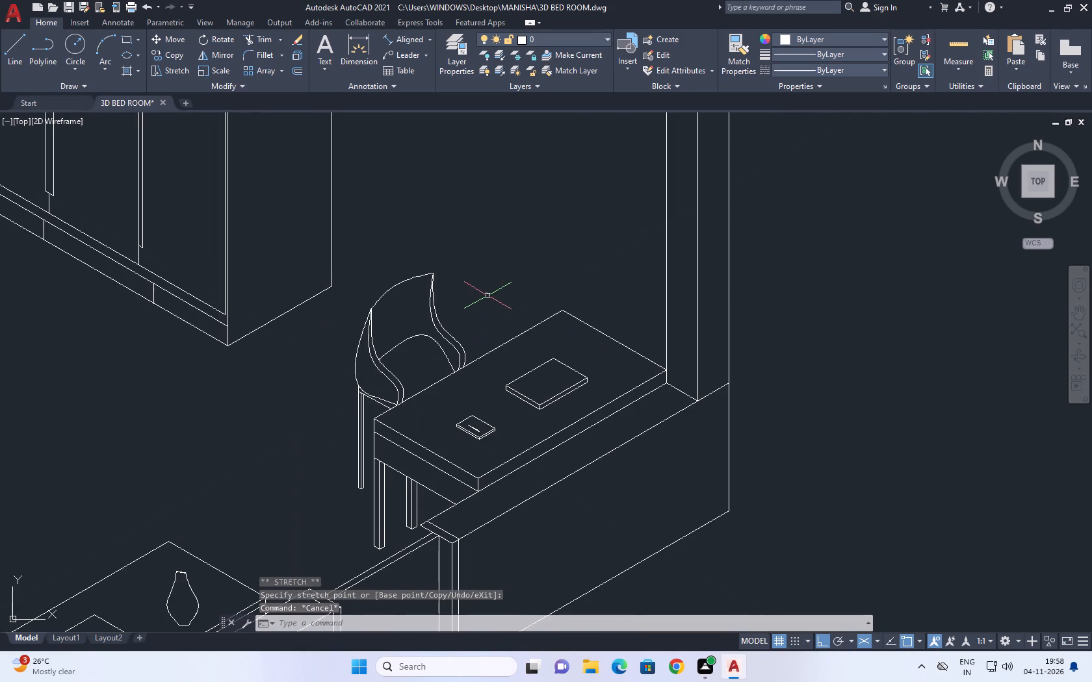
middle_click_drag(488, 296, 487, 304)
scroll(525, 362, "down", 1)
middle_click_drag(571, 403, 577, 425)
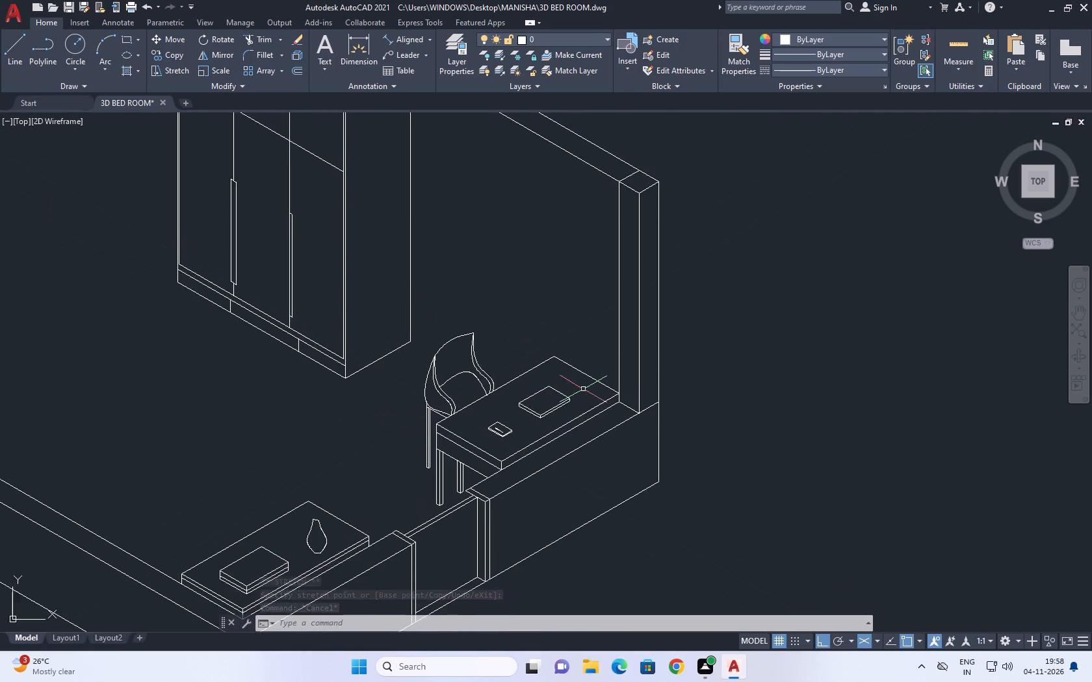
scroll(583, 388, "down", 2)
middle_click_drag(513, 401, 650, 375)
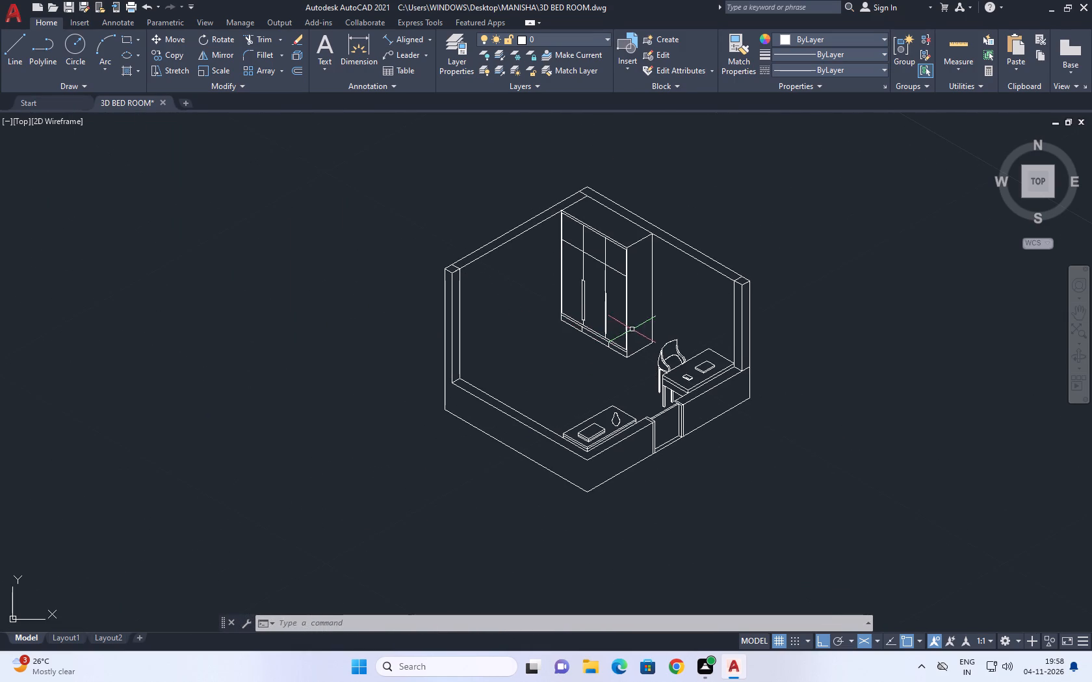
Draw a line about 2 units long on the wall above the chair and table, parallel to the wall's sloping top edge.
middle_click_drag(632, 329, 608, 346)
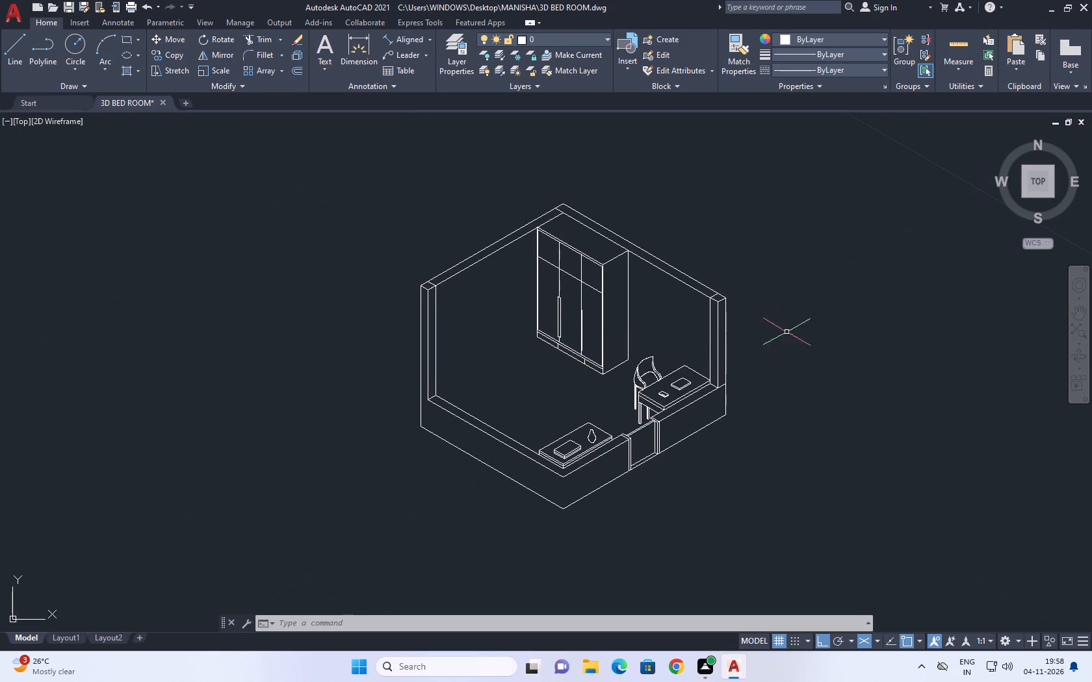
middle_click_drag(690, 299, 689, 317)
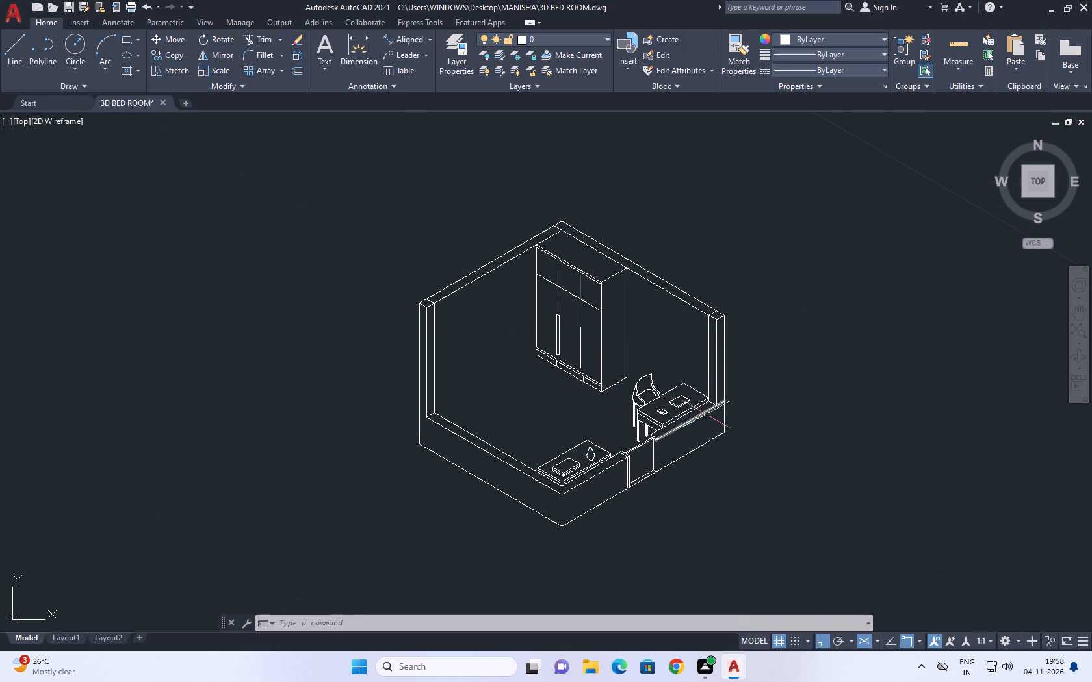
left_click(16, 47)
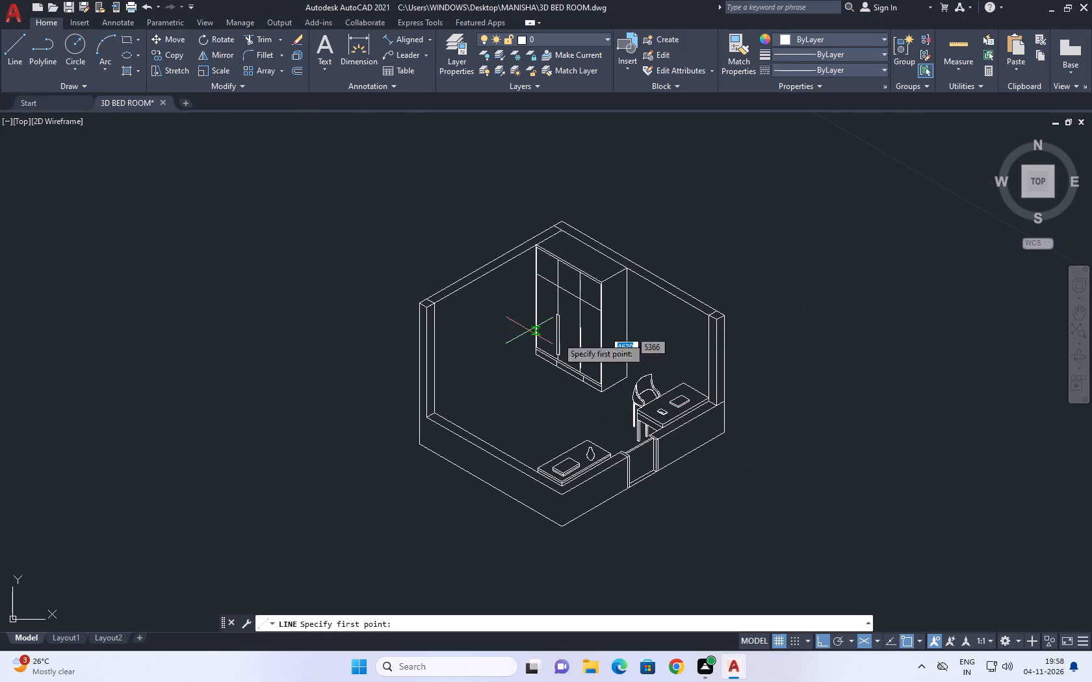
scroll(671, 329, "up", 2)
left_click(604, 252)
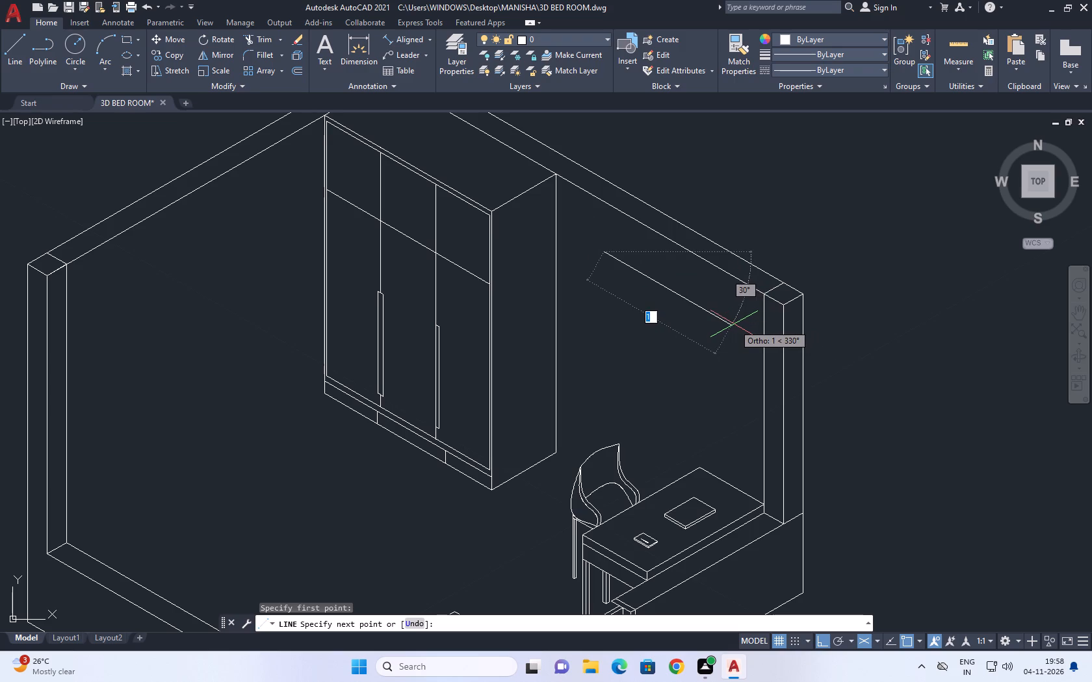
scroll(734, 327, "up", 1)
left_click(748, 329)
right_click(742, 326)
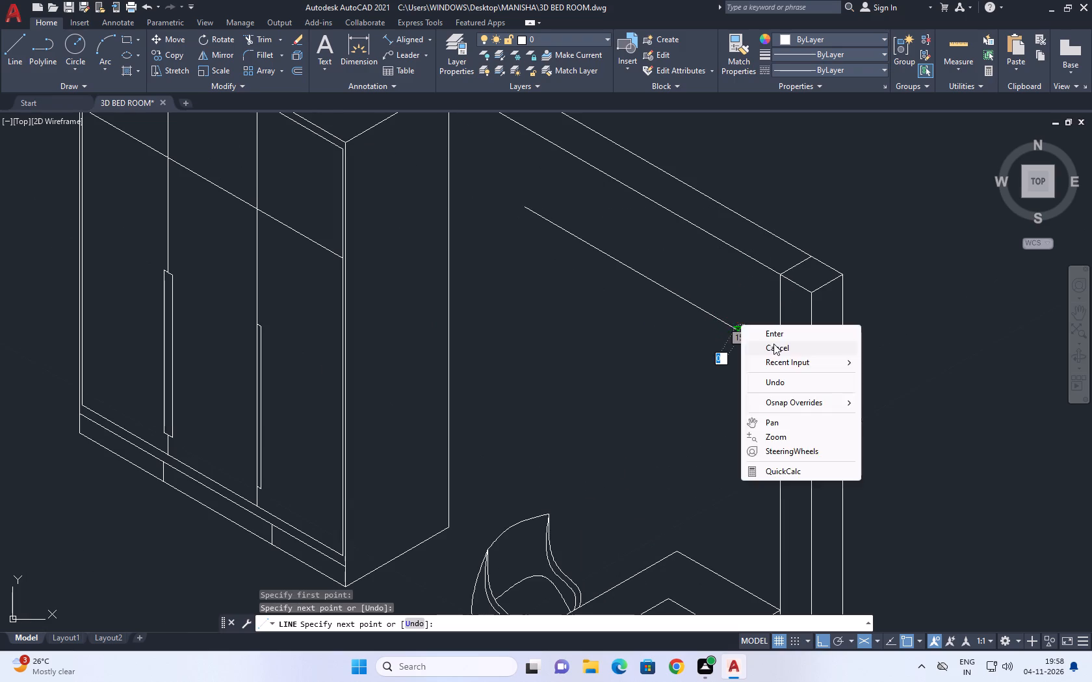
left_click(773, 344)
Stretch the new line's upper end slightly farther toward the wardrobe, keeping its direction.
left_click(582, 239)
left_click(525, 208)
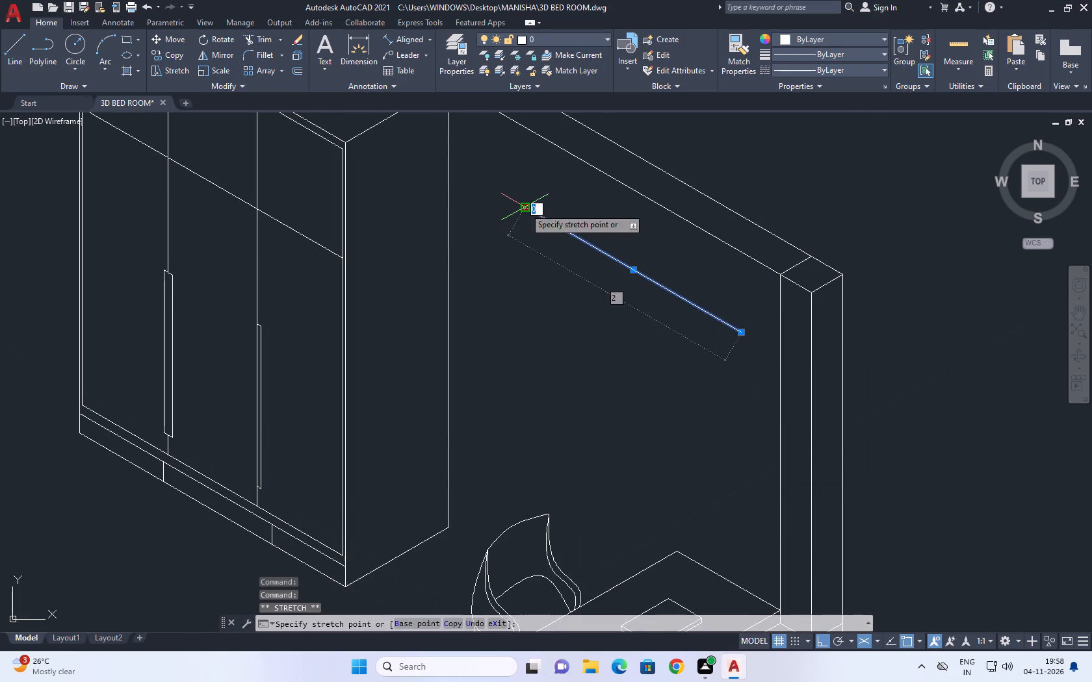
left_click(503, 199)
right_click(544, 184)
left_click(606, 405)
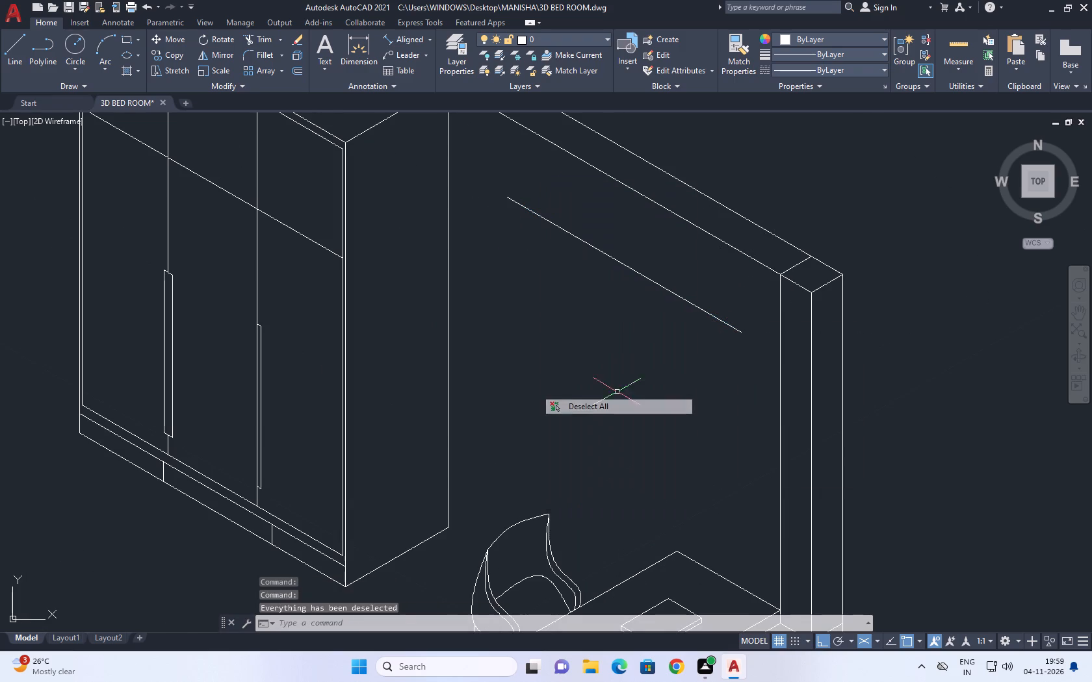
Copy the wall line a short distance straight down, using Isoplane Right.
left_click(613, 255)
left_click(566, 255)
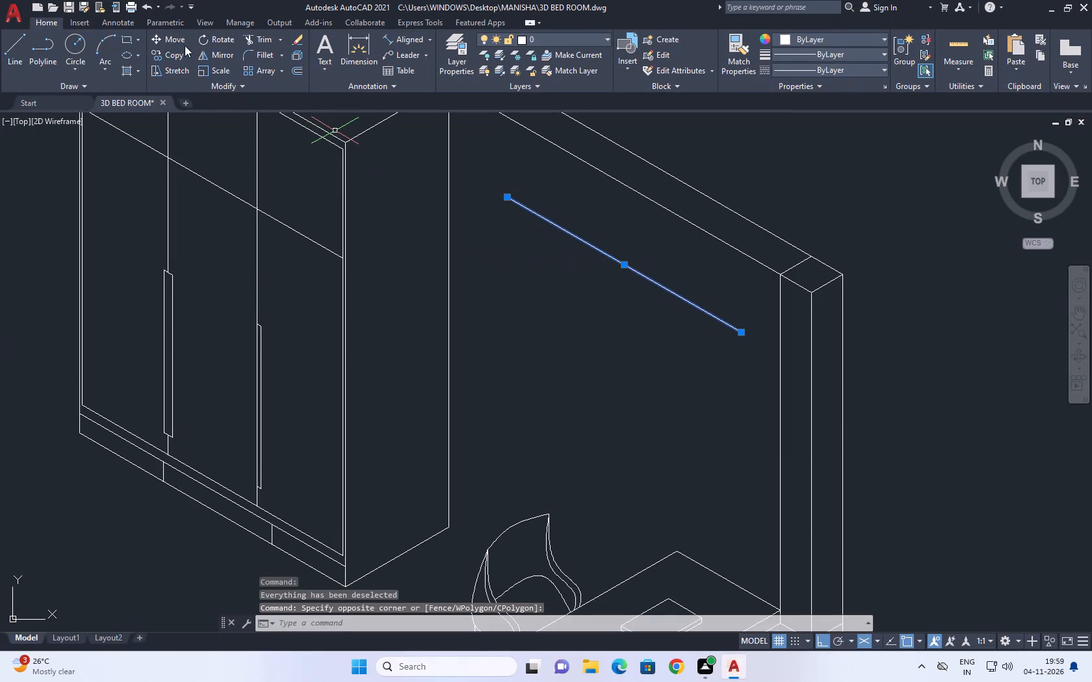
left_click(180, 52)
scroll(740, 322, "up", 2)
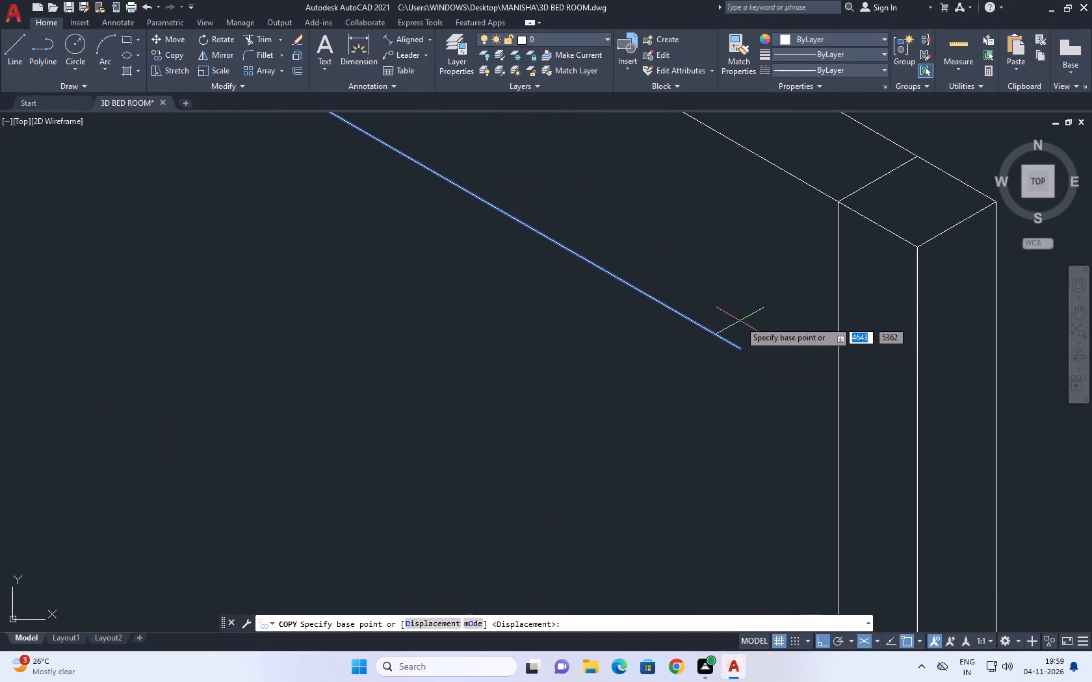
left_click(739, 347)
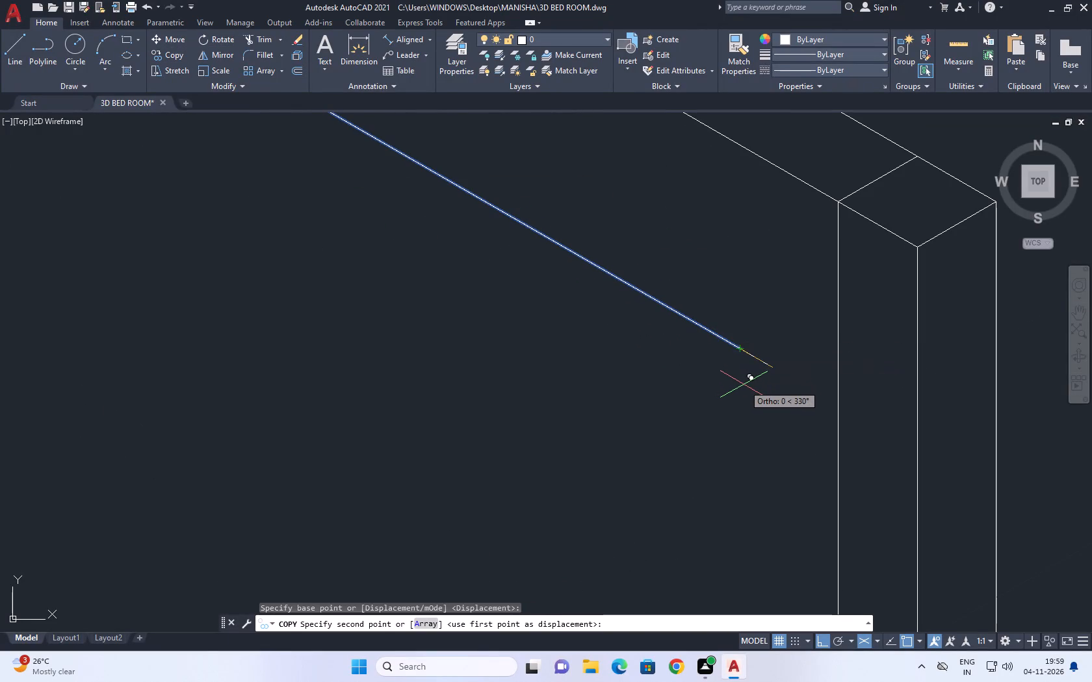
key("F5")
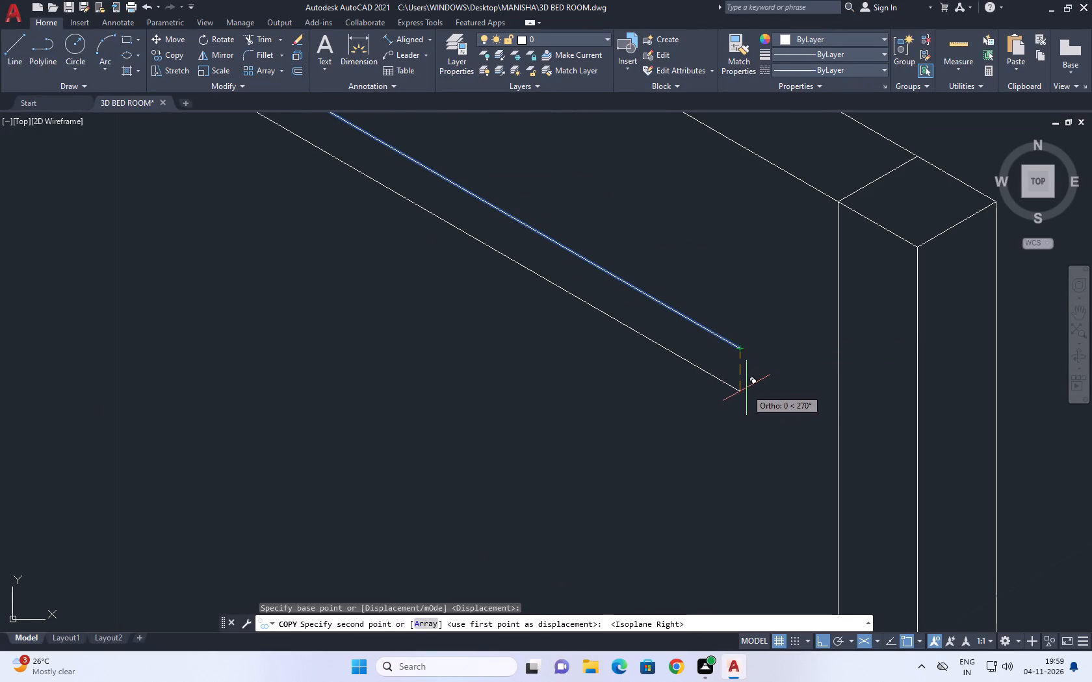
left_click(746, 391)
right_click(728, 236)
left_click(762, 254)
Copy both wall lines a short distance out from the wall into the room along Isoplane Right.
left_click_drag(722, 283, 718, 297)
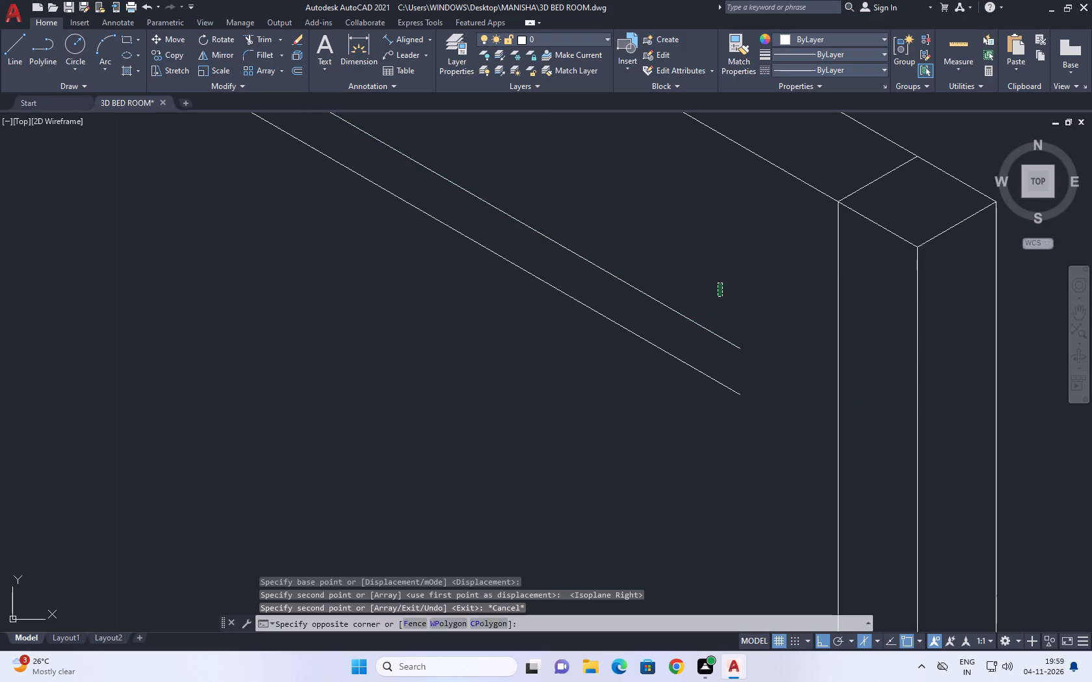
left_click_drag(683, 375, 677, 385)
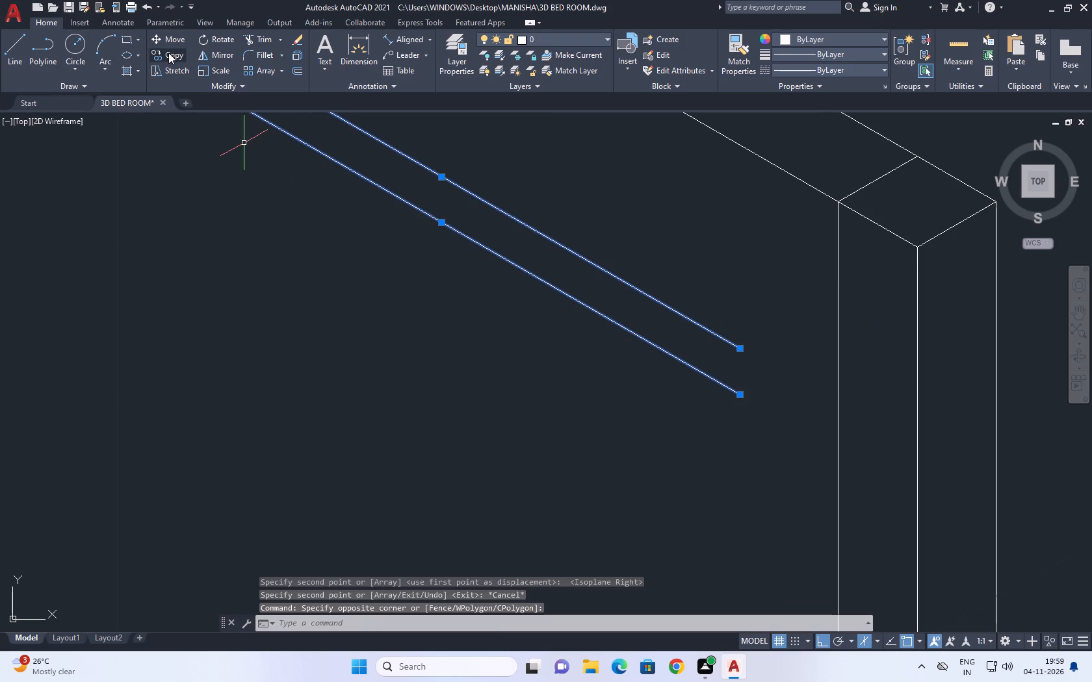
left_click(168, 53)
left_click(740, 352)
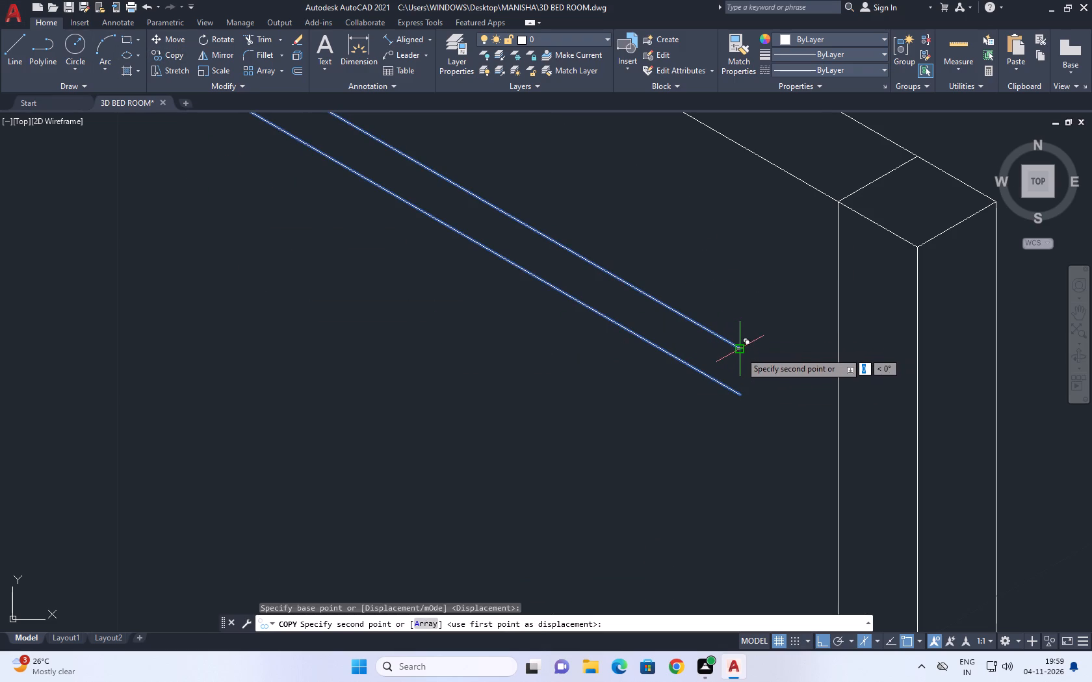
left_click_drag(696, 372, 697, 394)
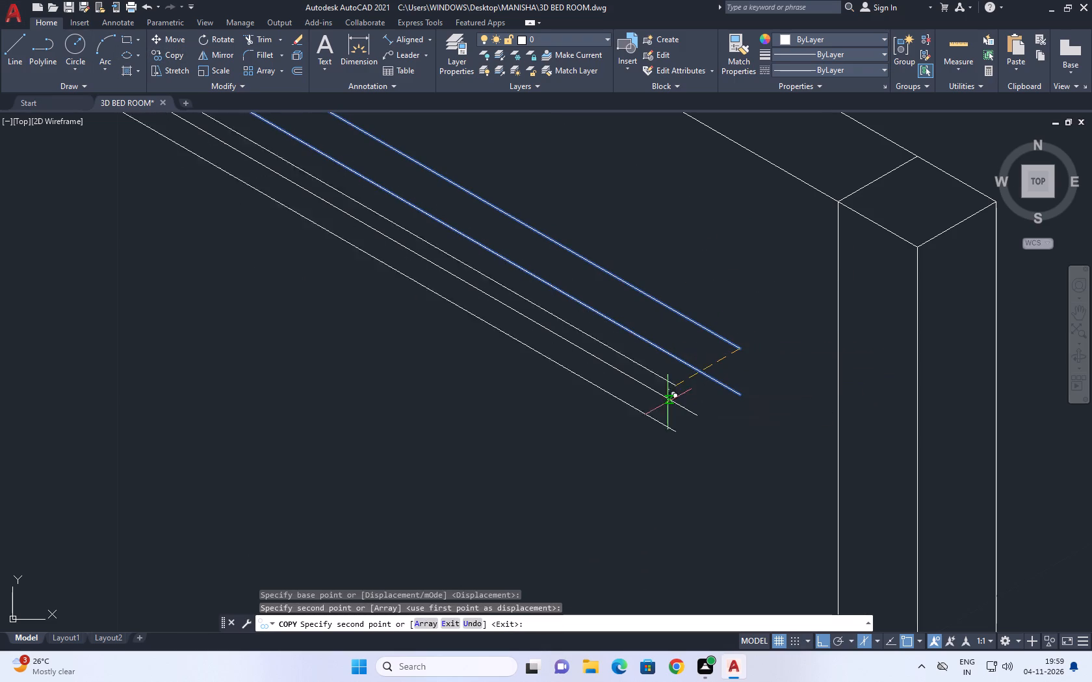
right_click(554, 405)
left_click(609, 434)
Close the bar's end nearest the wall corner with four lines joining the ends of the long edges.
scroll(643, 336, "down", 1)
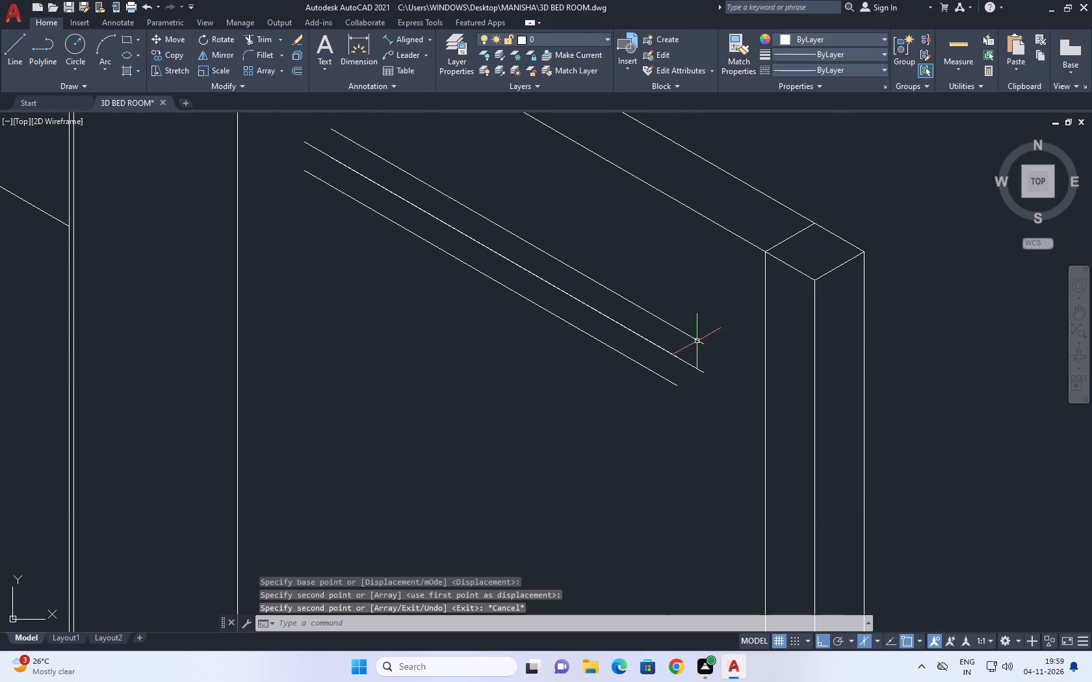
left_click(12, 51)
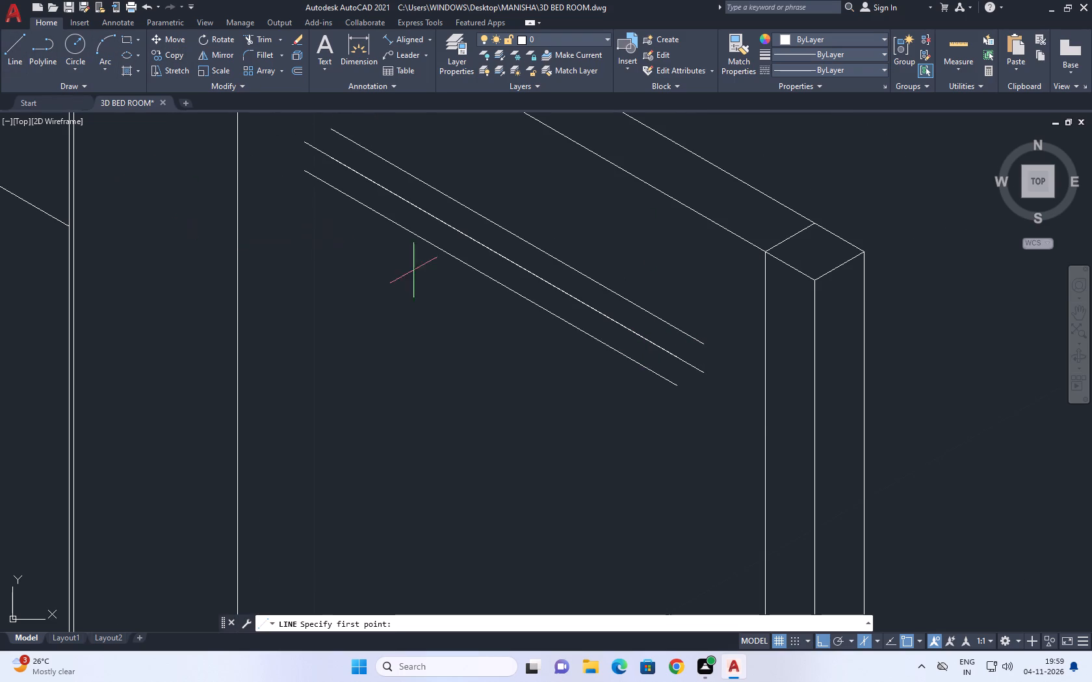
scroll(708, 354, "up", 1)
left_click(701, 334)
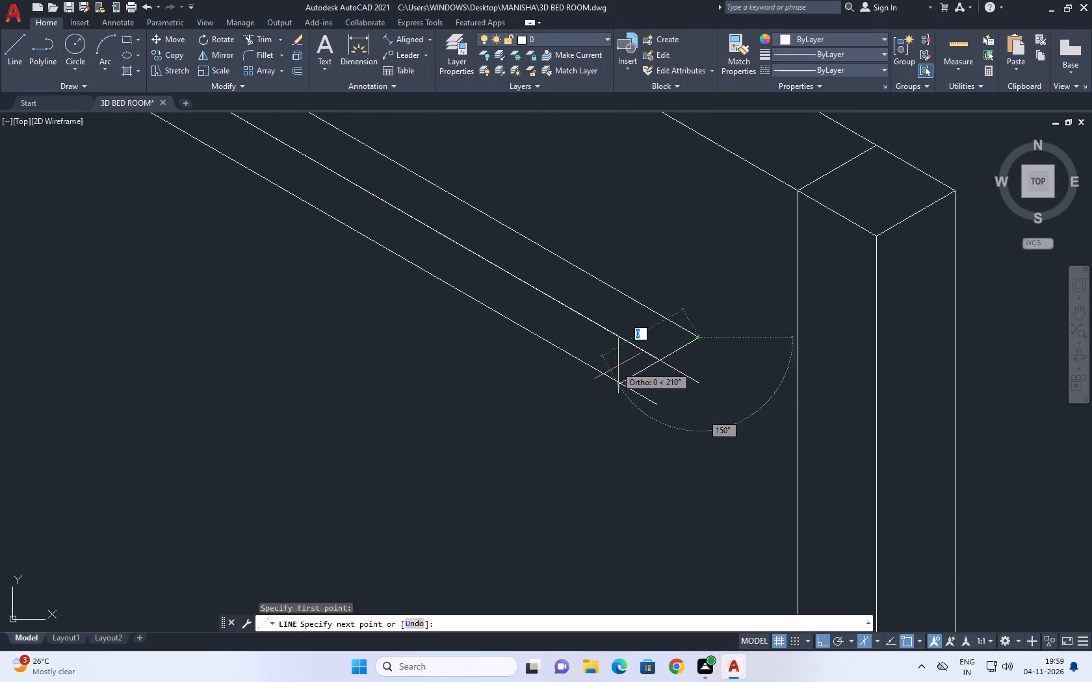
left_click(656, 362)
left_click(655, 404)
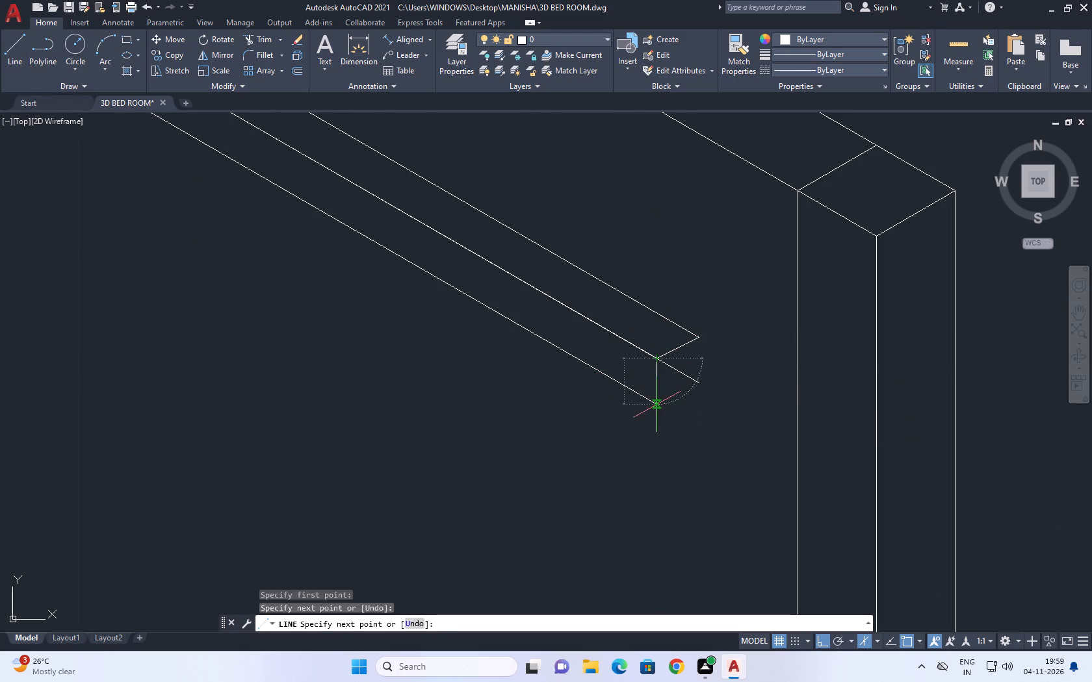
left_click(697, 382)
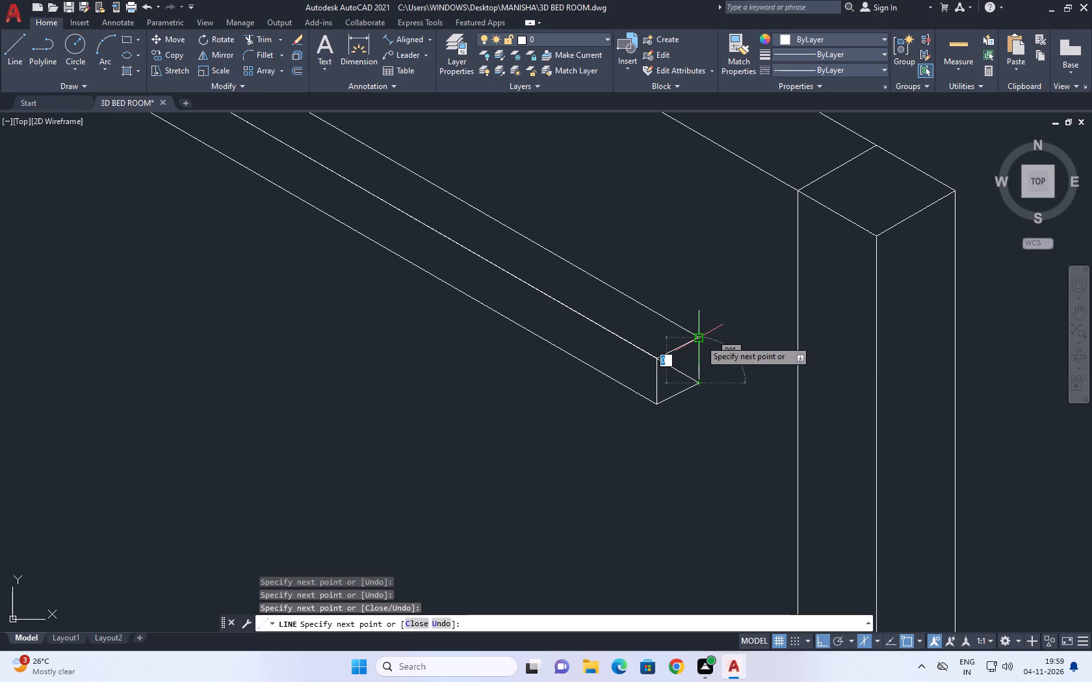
left_click(700, 340)
right_click(713, 290)
left_click(746, 314)
Draw the top, vertical and bottom edges of the bar's end nearest the wardrobe, running the bottom edge past the inner corner.
scroll(610, 299, "down", 2)
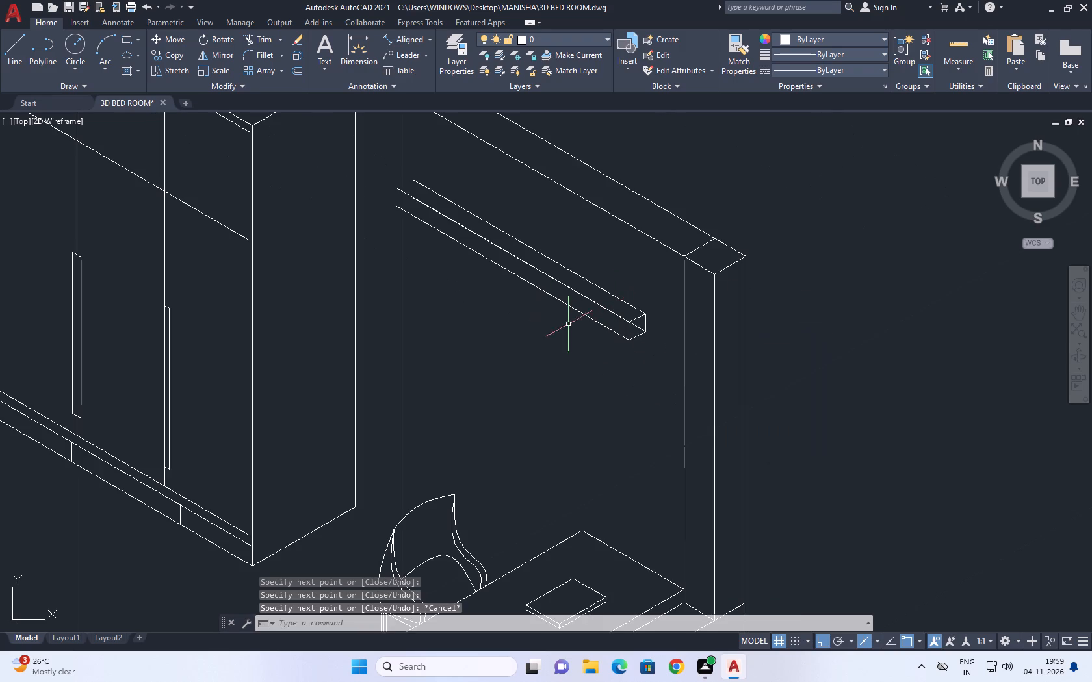
middle_click_drag(558, 300, 666, 396)
right_click(604, 277)
left_click(660, 281)
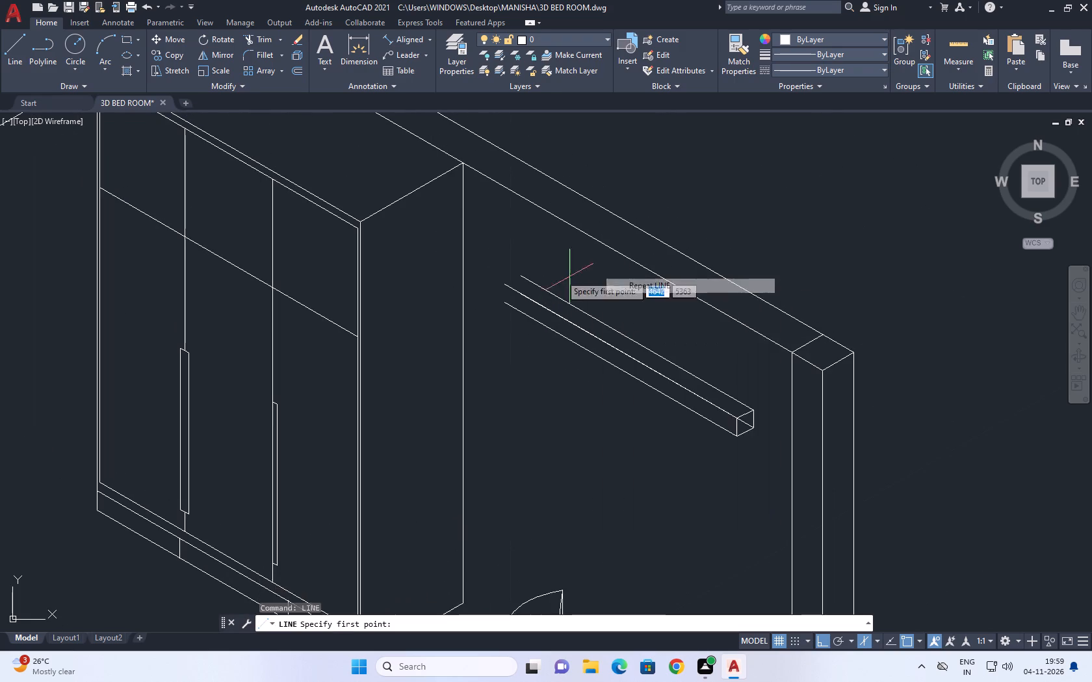
scroll(500, 272, "up", 1)
left_click(534, 281)
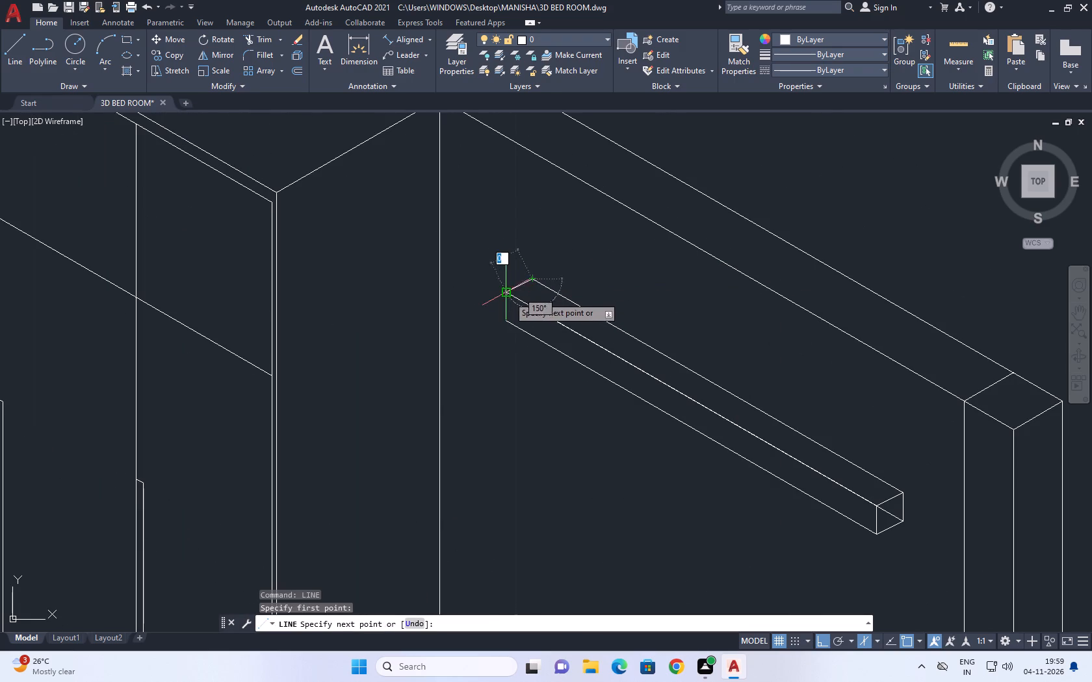
left_click(506, 294)
left_click(505, 327)
scroll(534, 312, "up", 2)
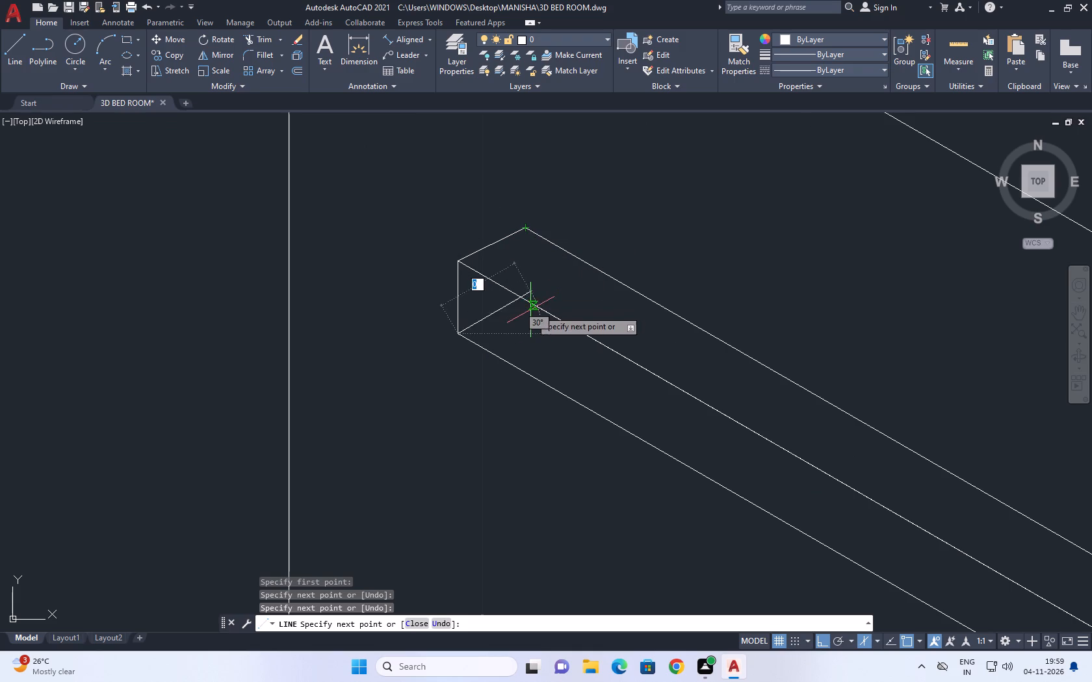
scroll(530, 310, "up", 1)
left_click(558, 265)
right_click(567, 259)
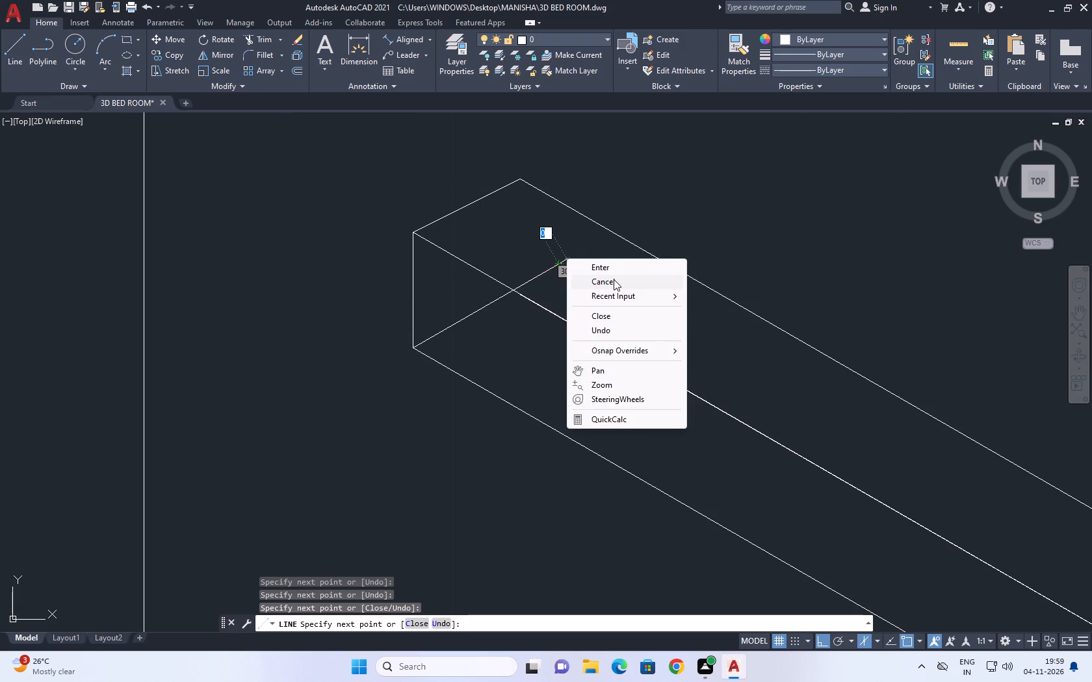
left_click(614, 279)
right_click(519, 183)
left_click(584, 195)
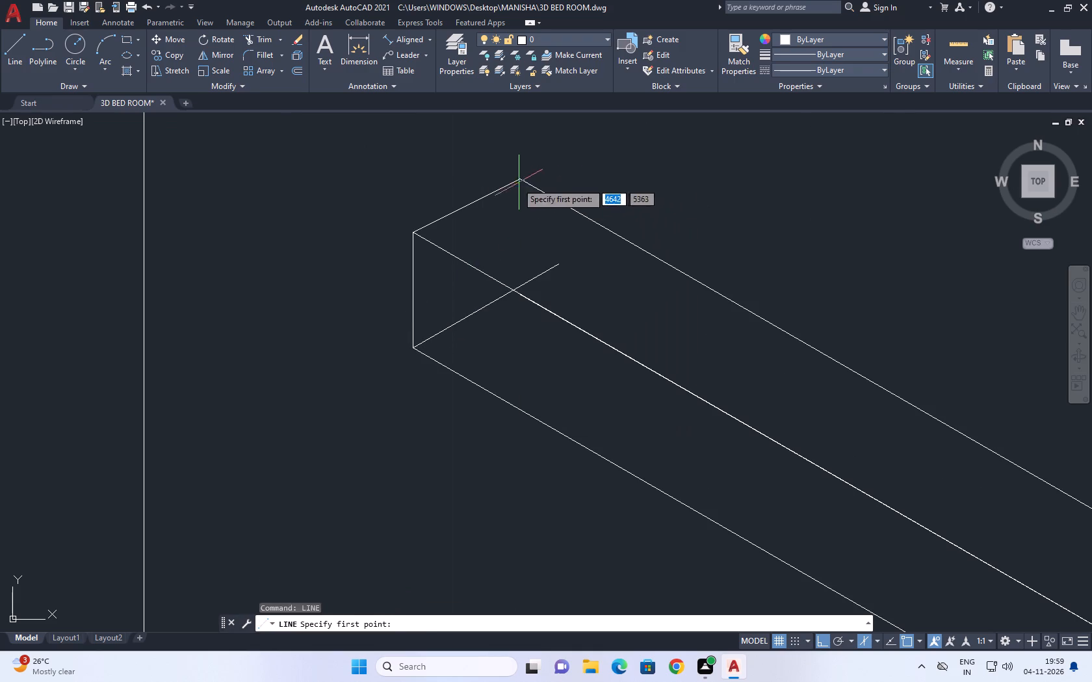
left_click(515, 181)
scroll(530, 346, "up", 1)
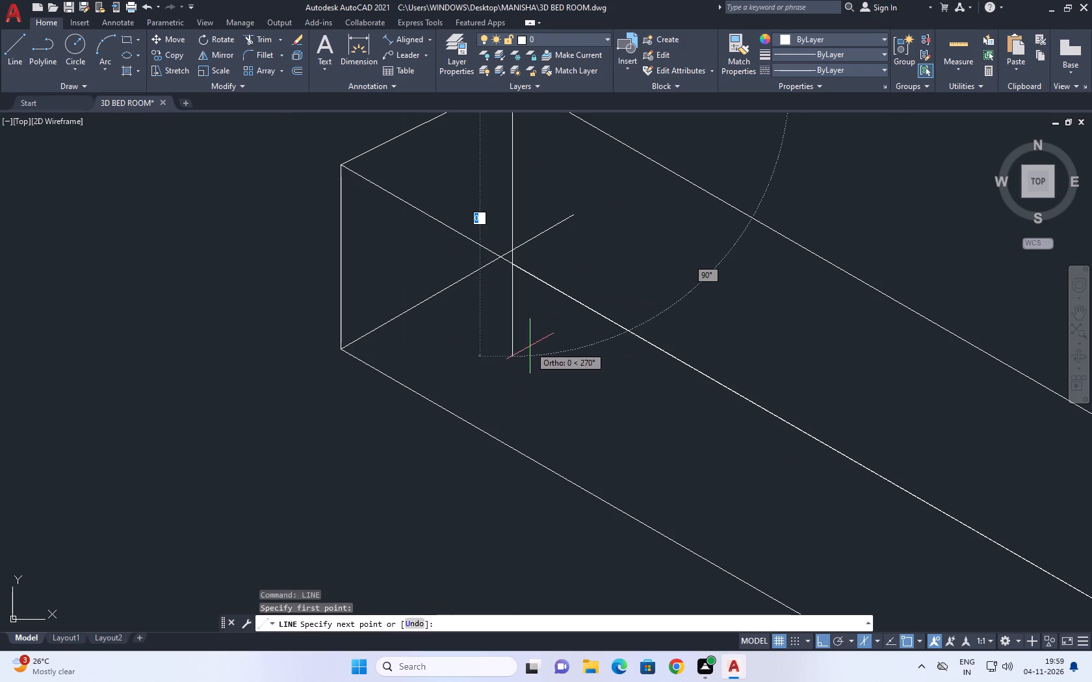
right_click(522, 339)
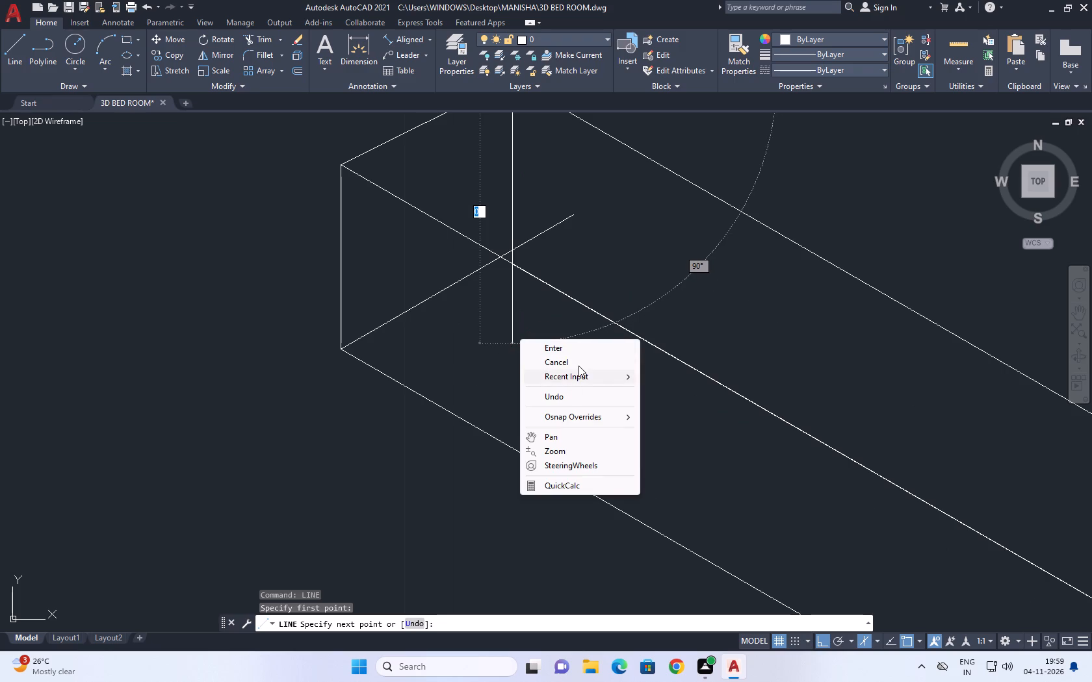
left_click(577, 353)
Draw a vertical line down from the back top corner of the bar's wardrobe-side end, past the bottom edge line.
right_click(554, 336)
left_click(597, 341)
middle_click_drag(537, 260, 539, 277)
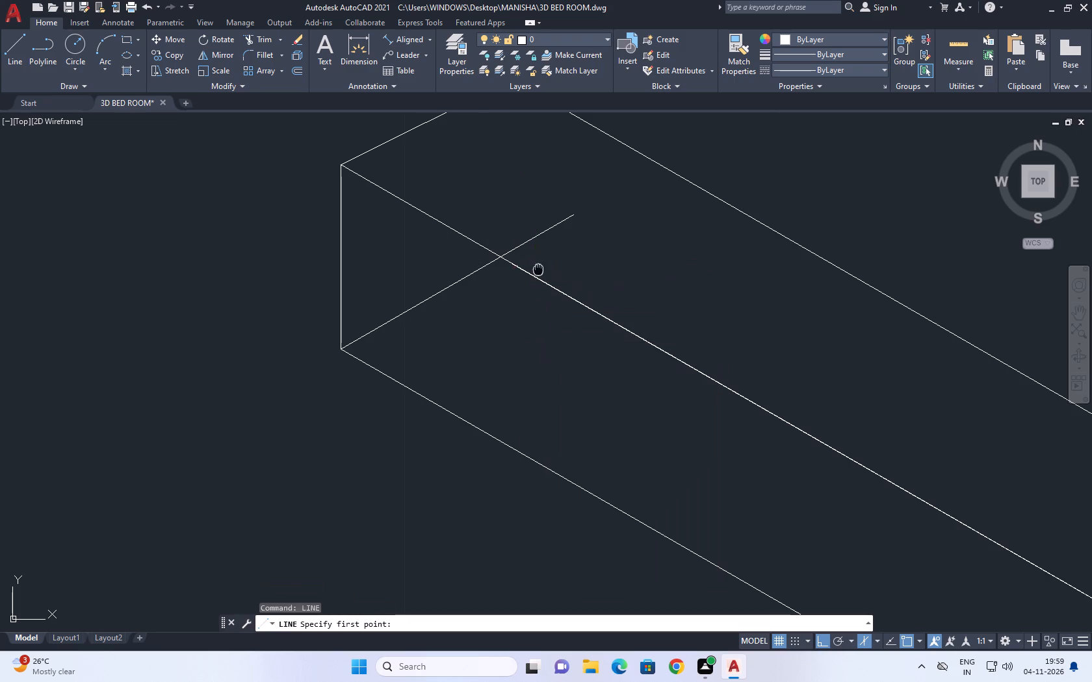
middle_click_drag(539, 277, 564, 357)
left_click(541, 181)
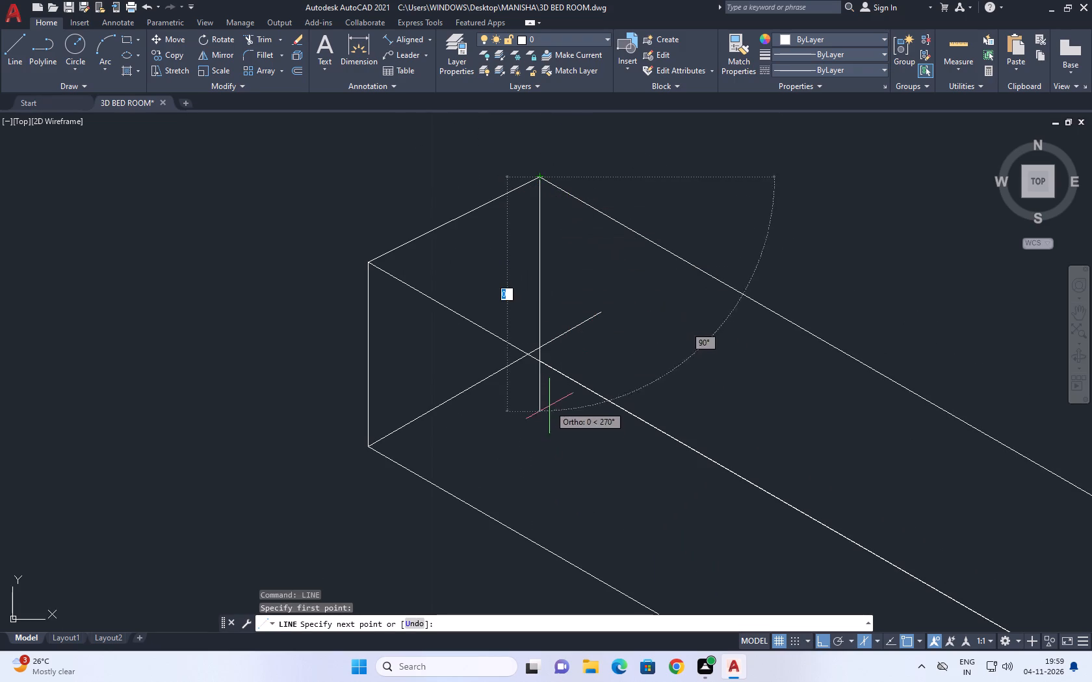
left_click(553, 427)
right_click(562, 417)
left_click(614, 440)
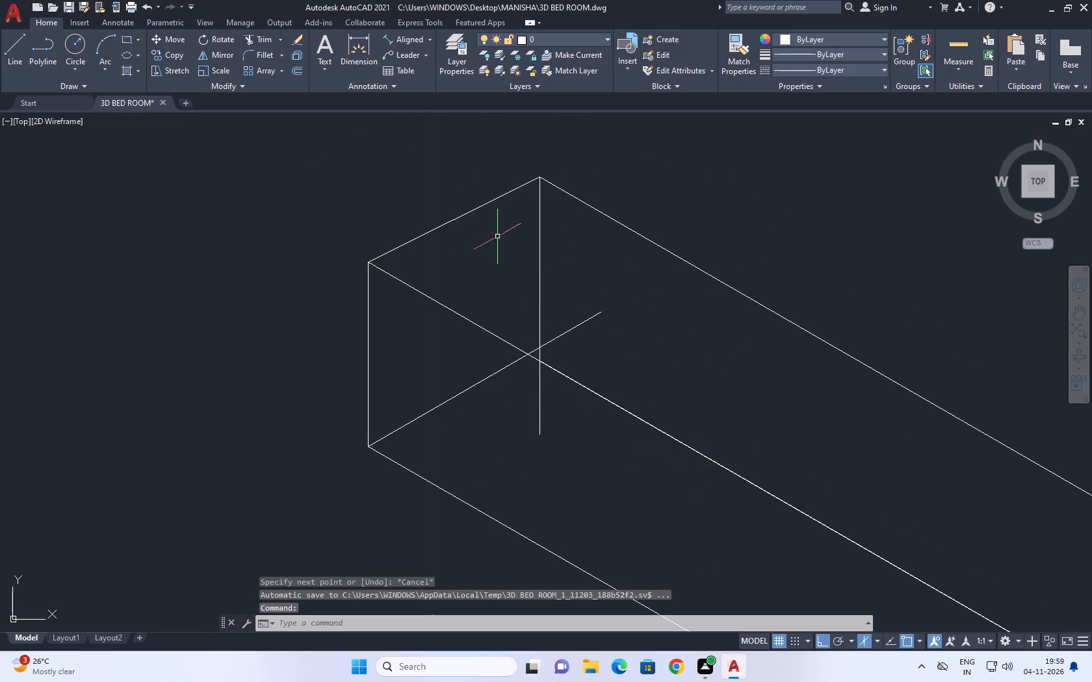
Trim the overrunning lines and the hidden vertical and bottom edges from the bar's end nearest the wardrobe.
left_click(259, 36)
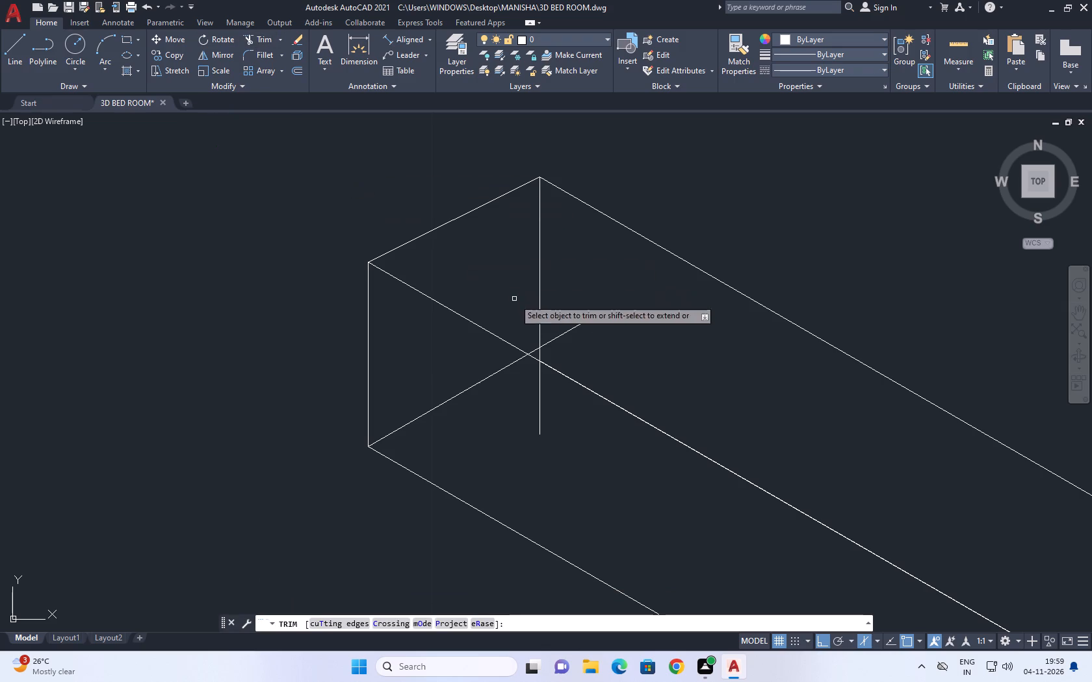
scroll(529, 349, "up", 1)
left_click(544, 357)
left_click(567, 338)
left_click(571, 317)
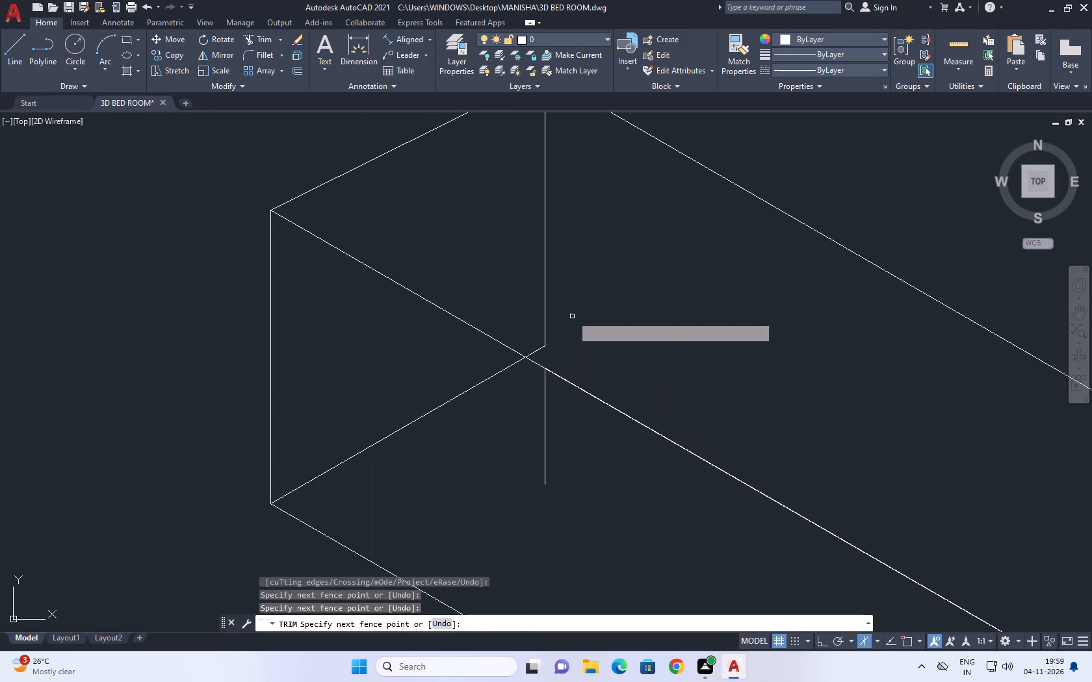
left_click(564, 428)
left_click_drag(495, 414, 504, 412)
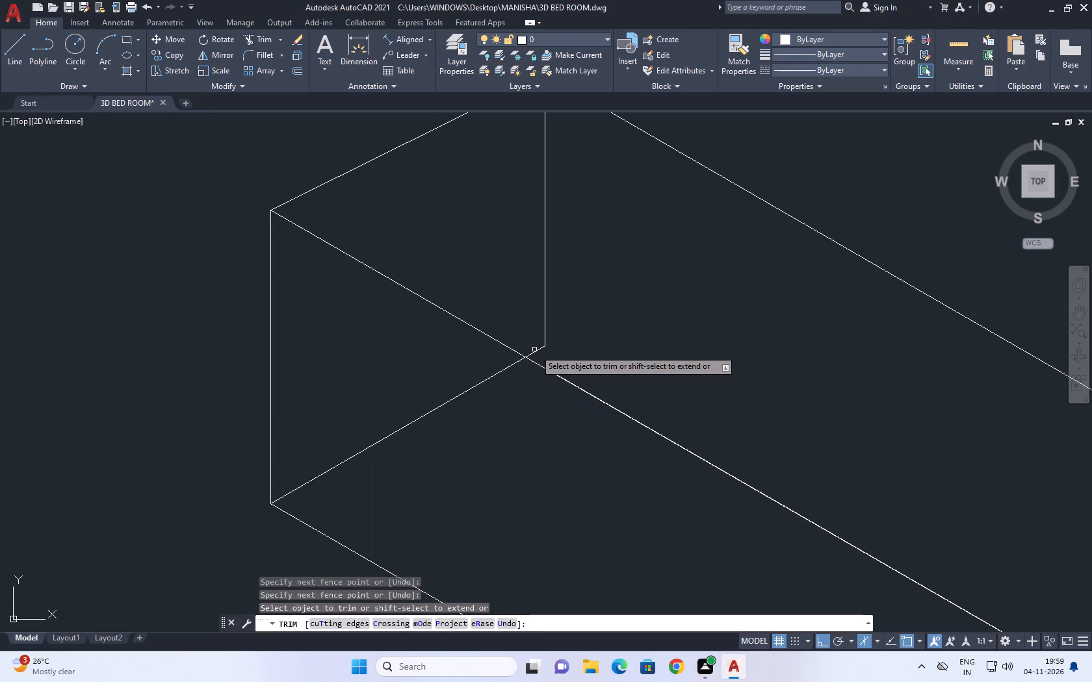
scroll(543, 347, "down", 4)
left_click(547, 338)
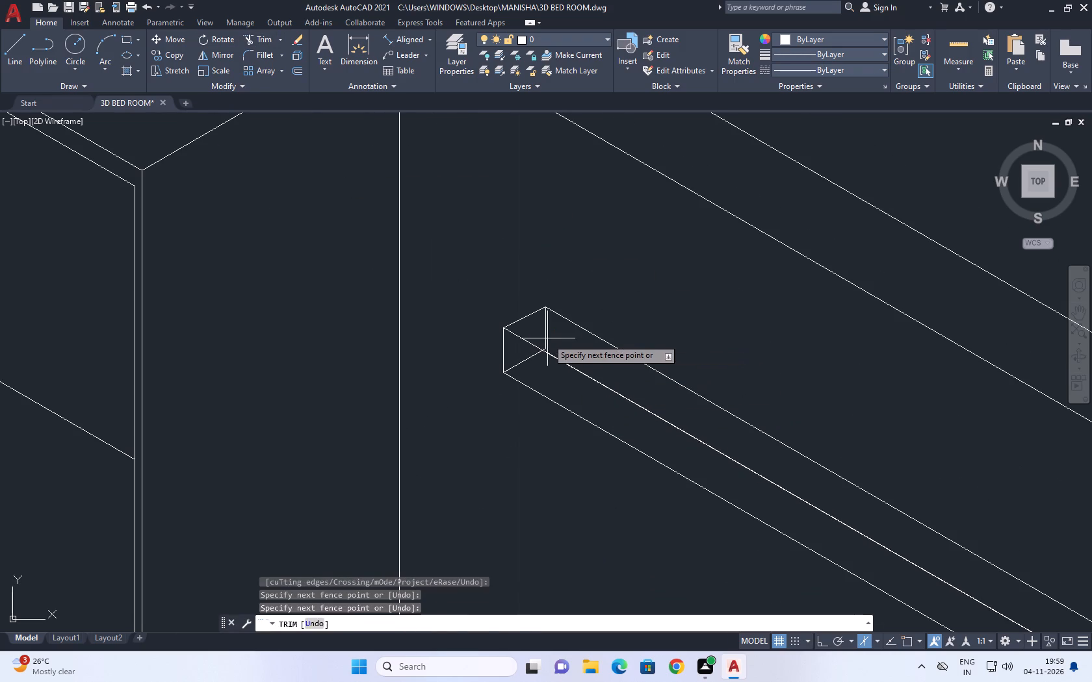
left_click(545, 331)
scroll(549, 352, "up", 2)
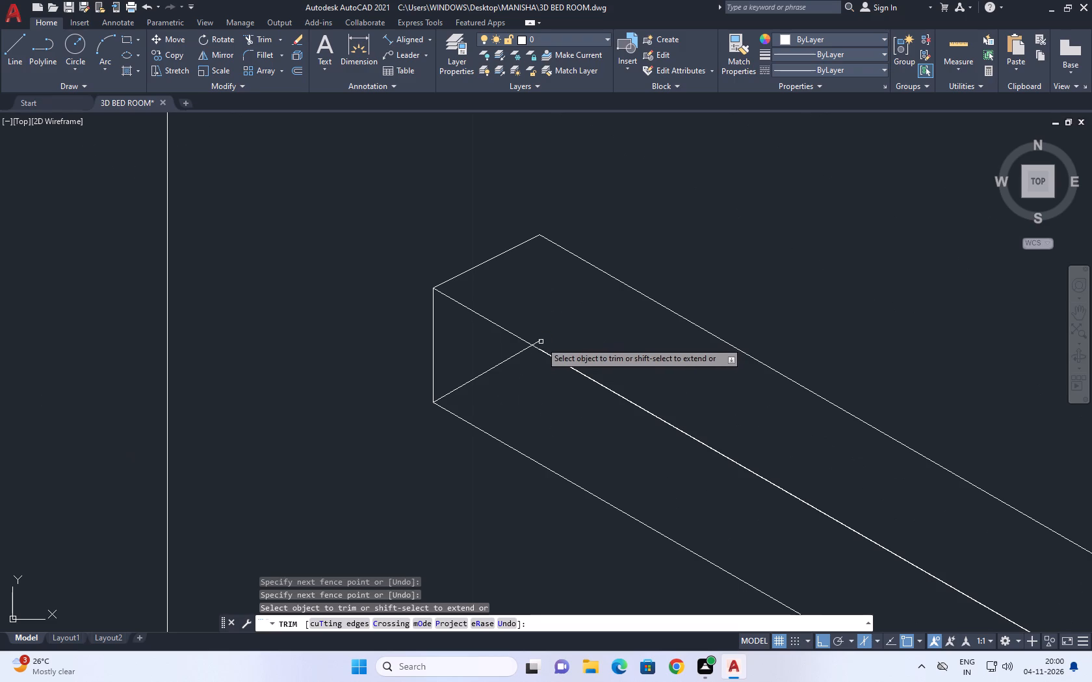
left_click(539, 341)
left_click(514, 377)
left_click(459, 357)
scroll(465, 358, "down", 4)
middle_click_drag(515, 372, 414, 326)
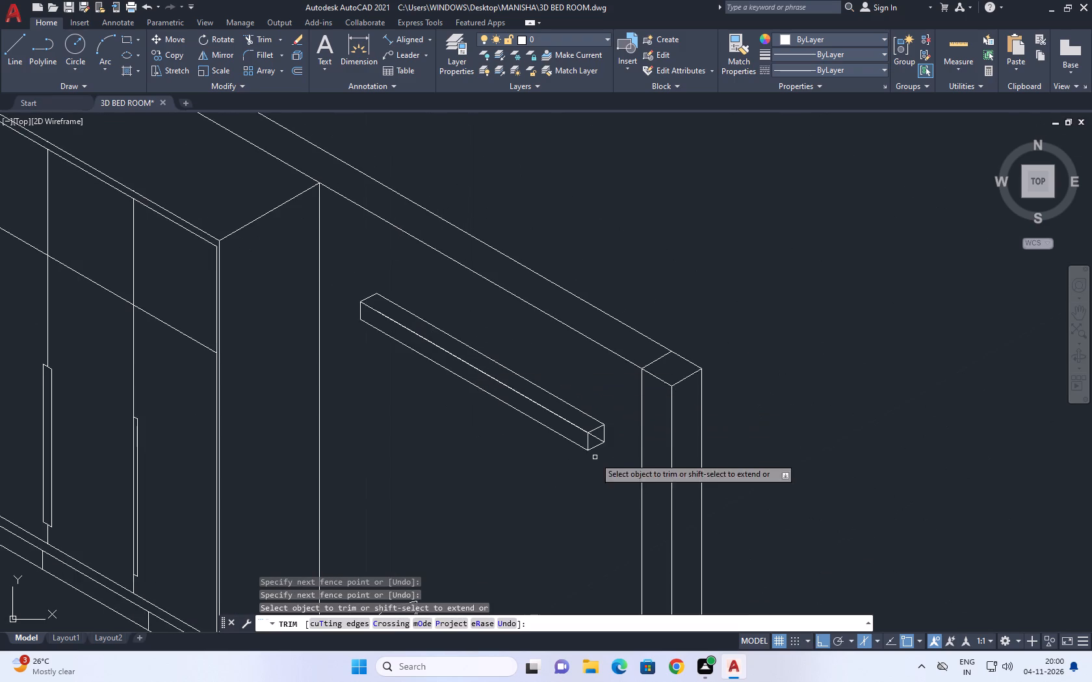
Trim away the hidden long-edge portion crossing the bar's end face nearest the wall corner.
scroll(627, 465, "up", 1)
scroll(585, 429, "up", 3)
left_click_drag(577, 416, 562, 428)
left_click_drag(549, 430, 556, 433)
right_click(640, 390)
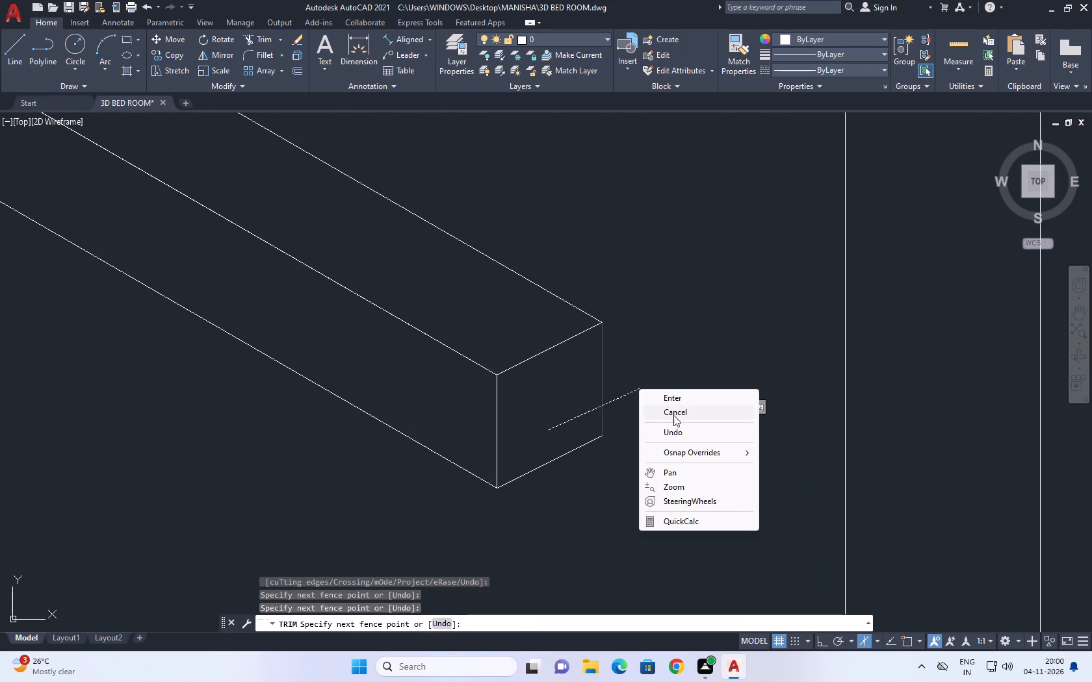
left_click(562, 416)
right_click_drag(540, 409, 522, 405)
left_click(594, 429)
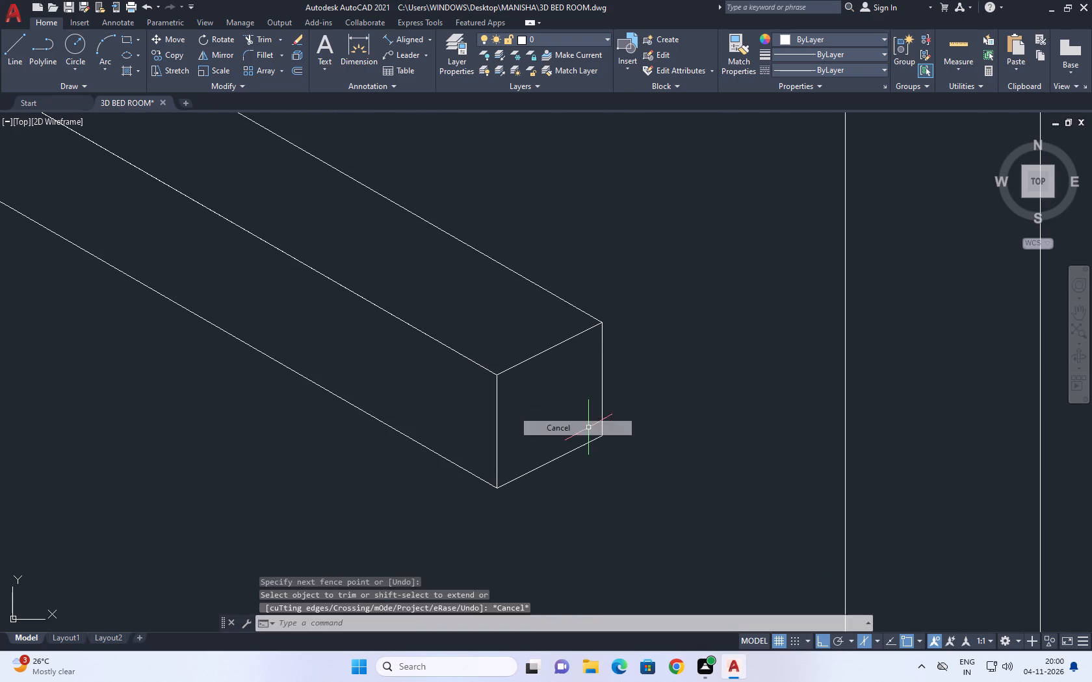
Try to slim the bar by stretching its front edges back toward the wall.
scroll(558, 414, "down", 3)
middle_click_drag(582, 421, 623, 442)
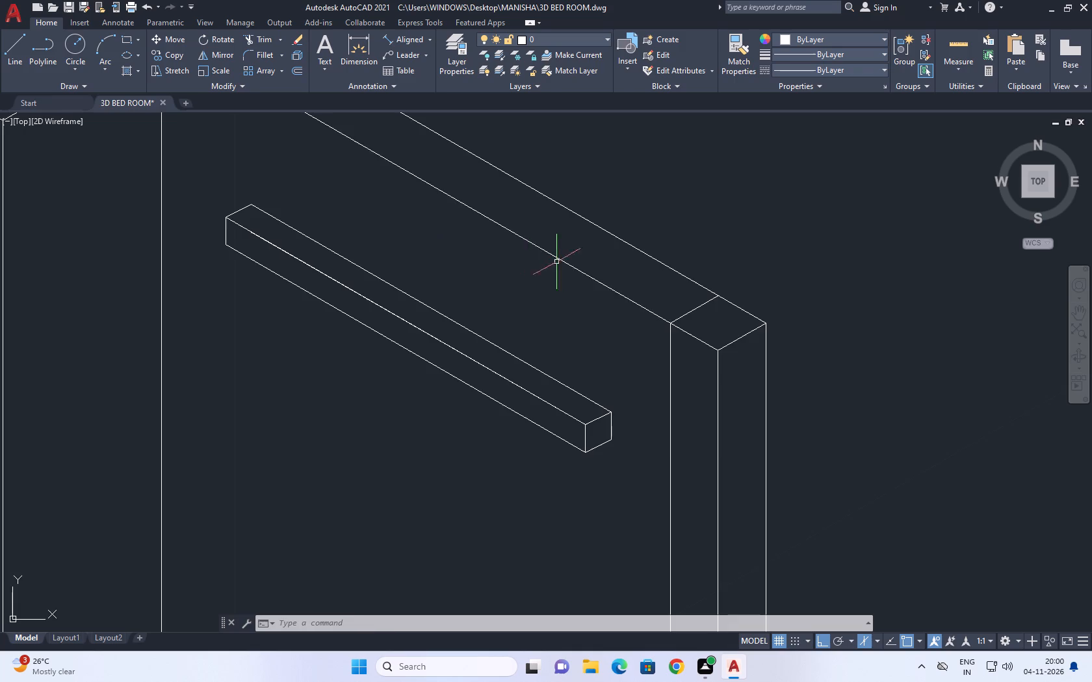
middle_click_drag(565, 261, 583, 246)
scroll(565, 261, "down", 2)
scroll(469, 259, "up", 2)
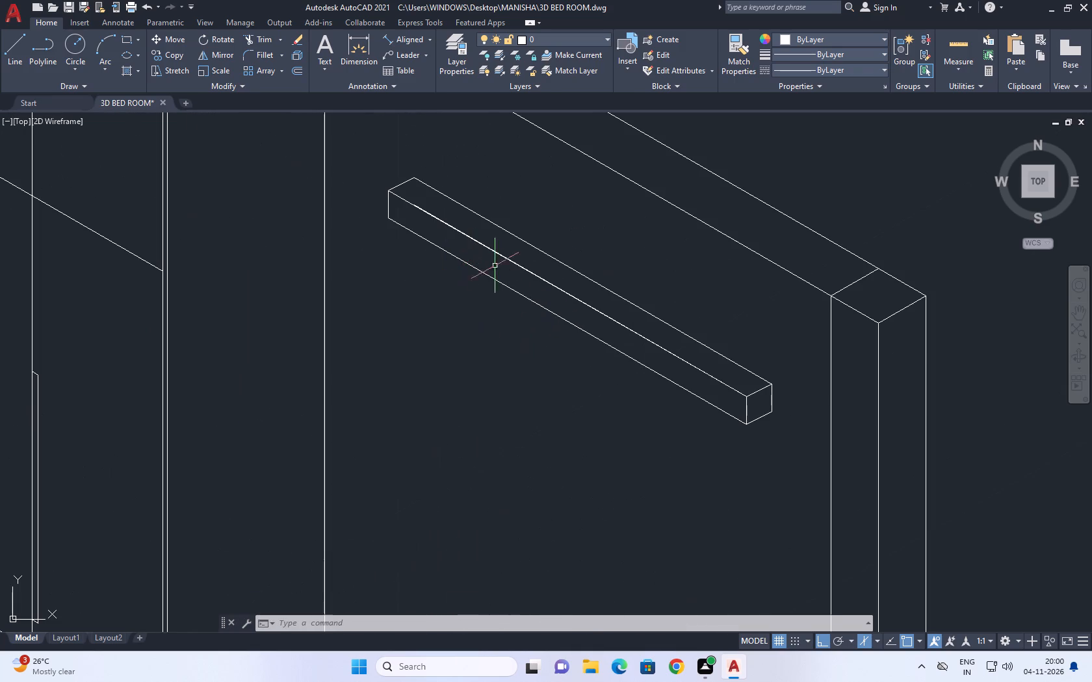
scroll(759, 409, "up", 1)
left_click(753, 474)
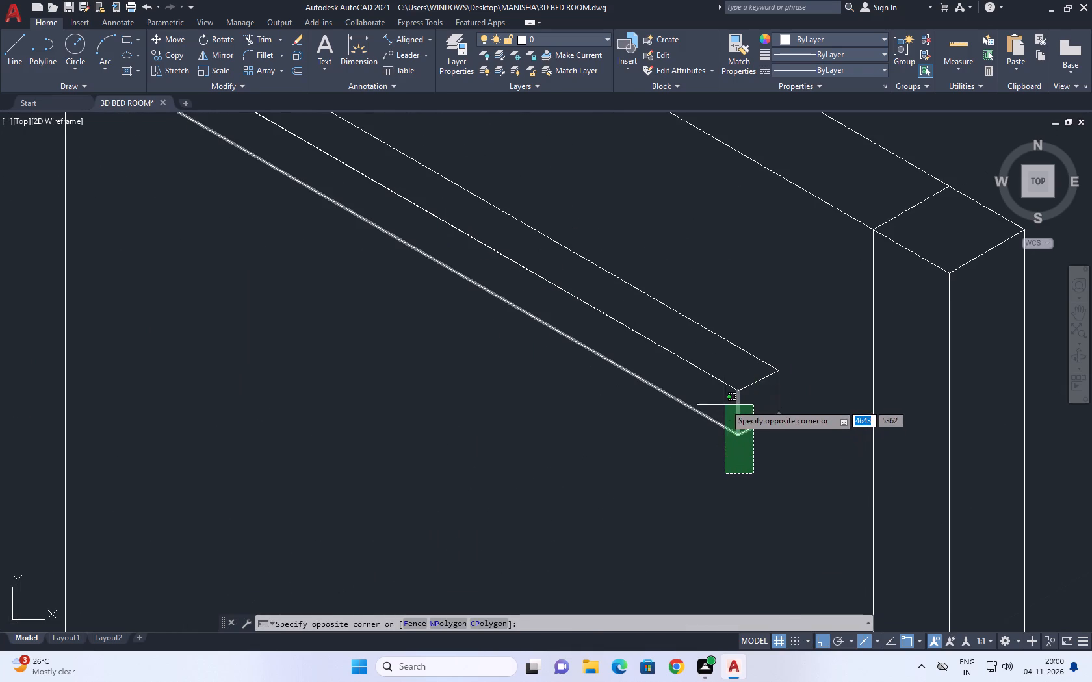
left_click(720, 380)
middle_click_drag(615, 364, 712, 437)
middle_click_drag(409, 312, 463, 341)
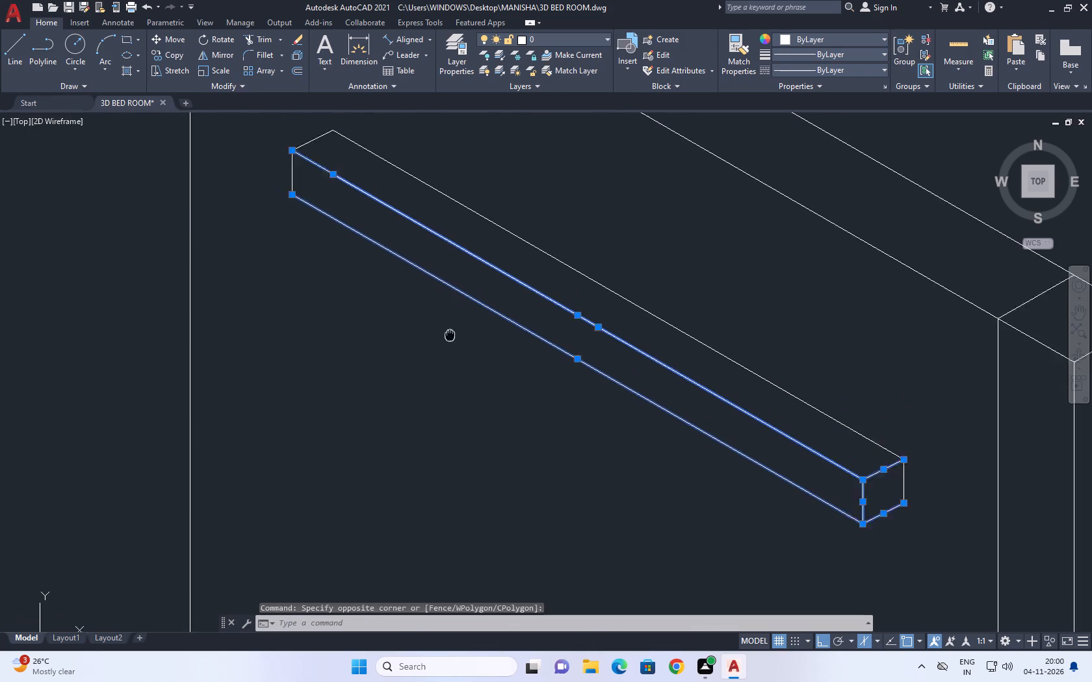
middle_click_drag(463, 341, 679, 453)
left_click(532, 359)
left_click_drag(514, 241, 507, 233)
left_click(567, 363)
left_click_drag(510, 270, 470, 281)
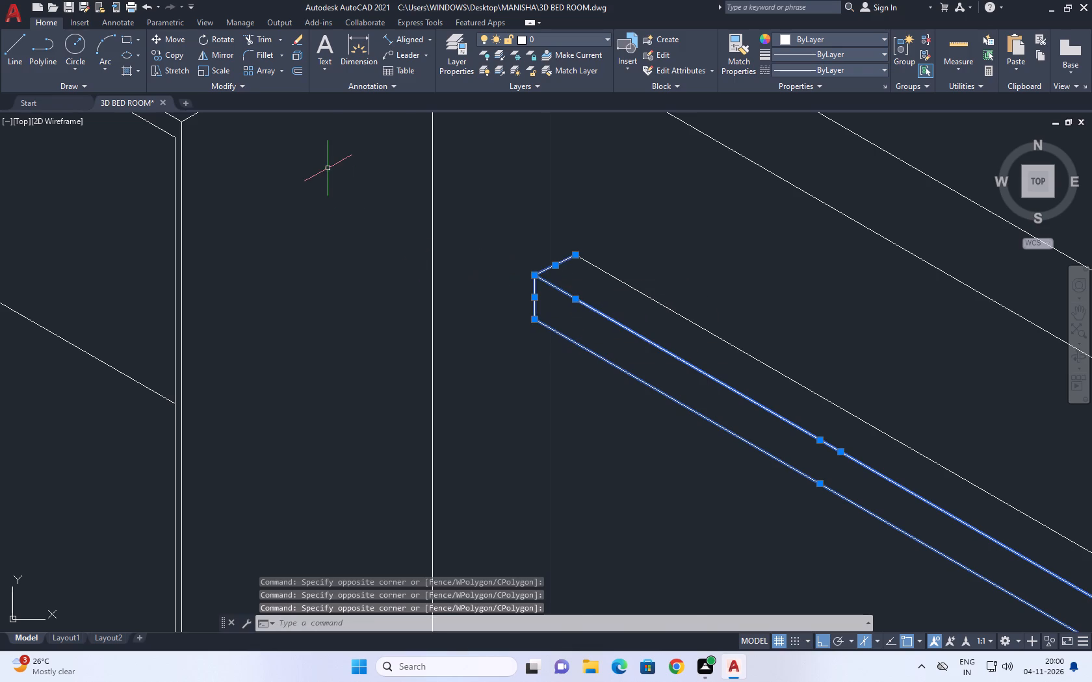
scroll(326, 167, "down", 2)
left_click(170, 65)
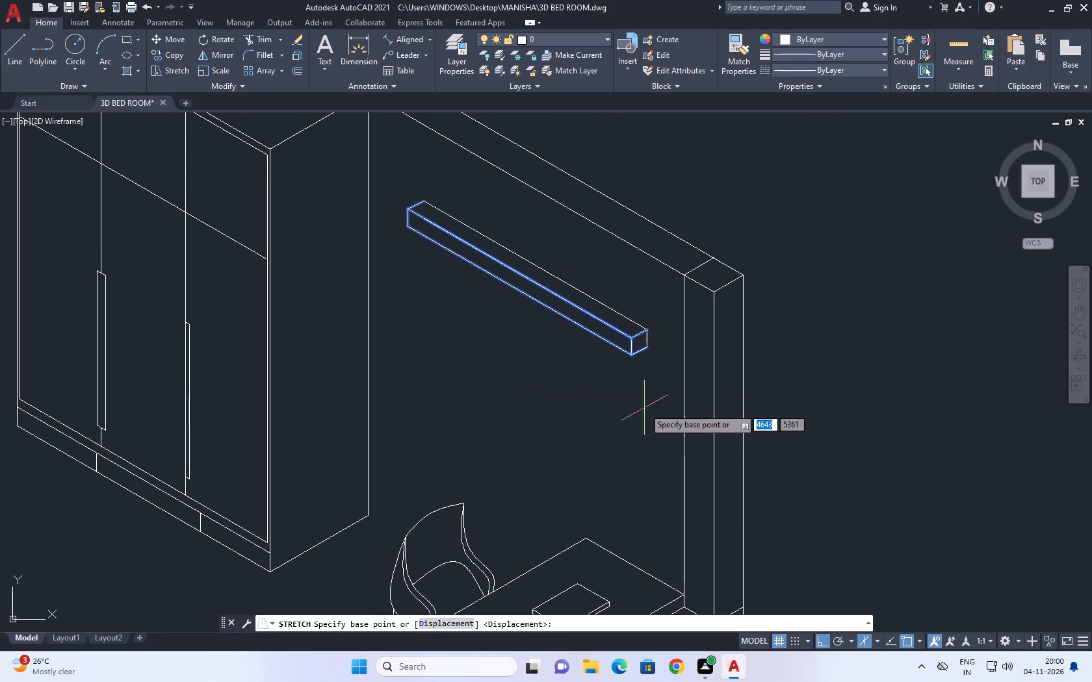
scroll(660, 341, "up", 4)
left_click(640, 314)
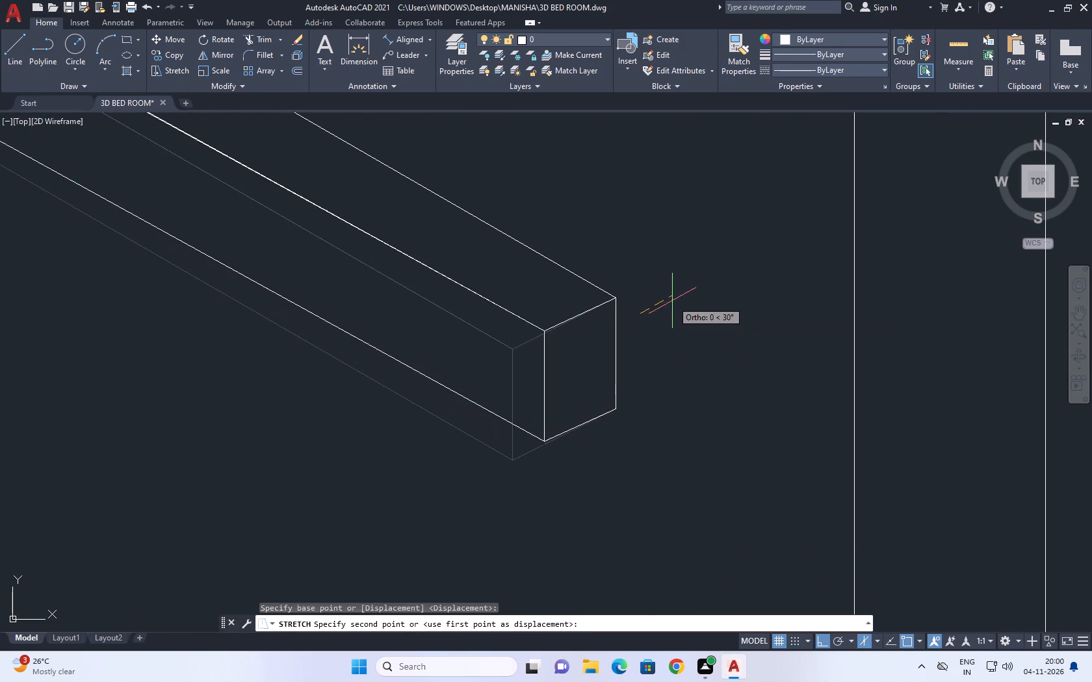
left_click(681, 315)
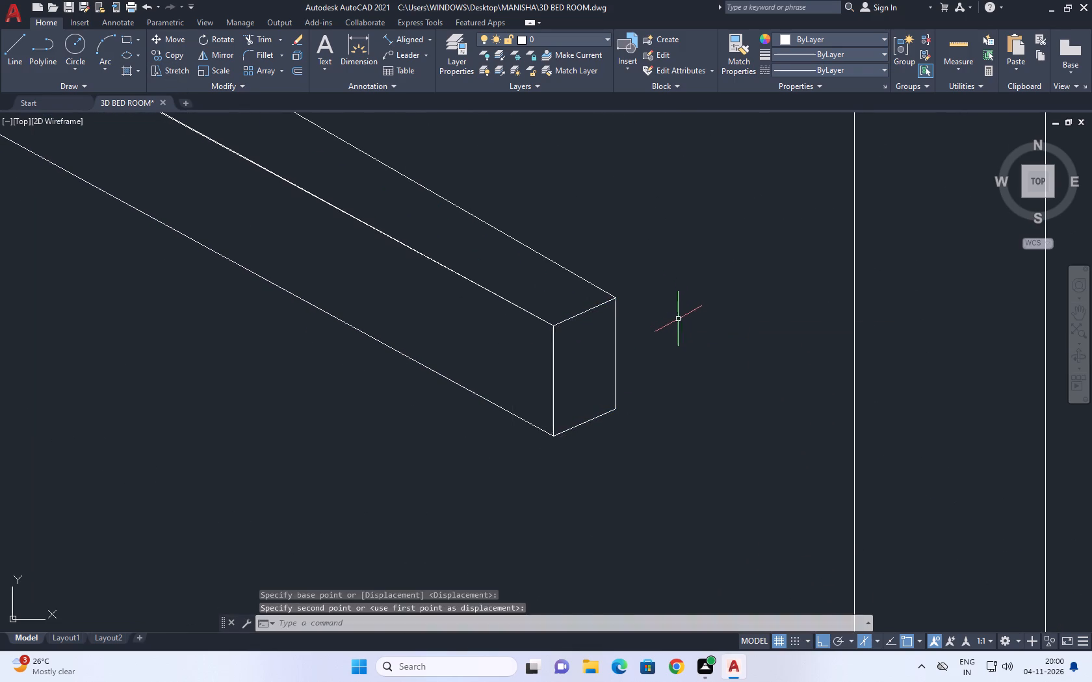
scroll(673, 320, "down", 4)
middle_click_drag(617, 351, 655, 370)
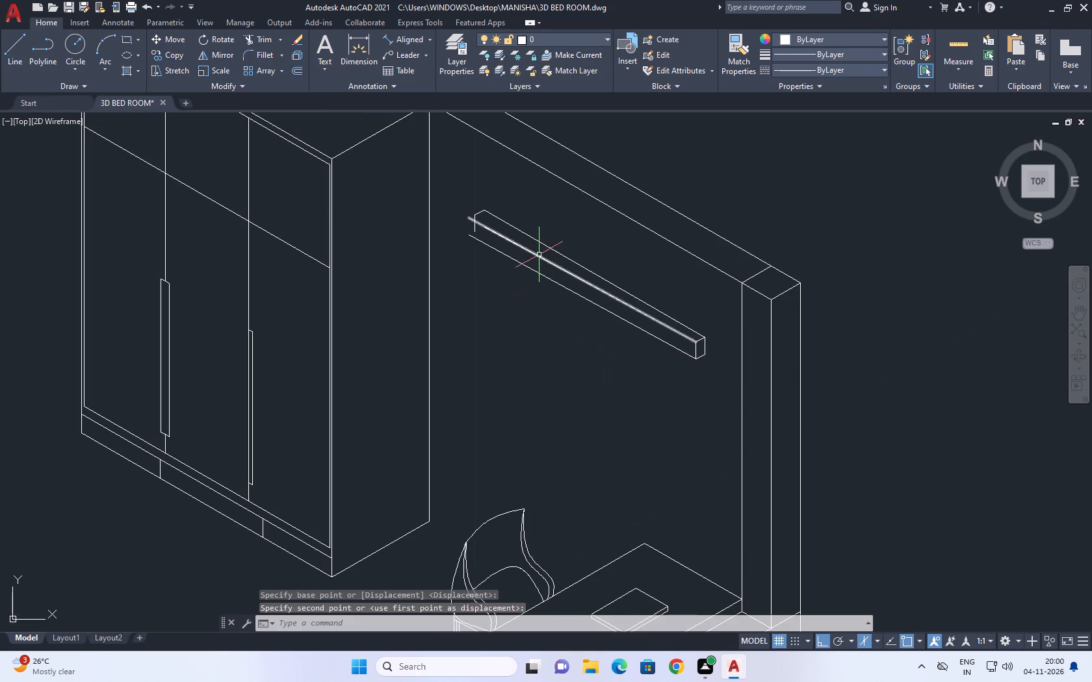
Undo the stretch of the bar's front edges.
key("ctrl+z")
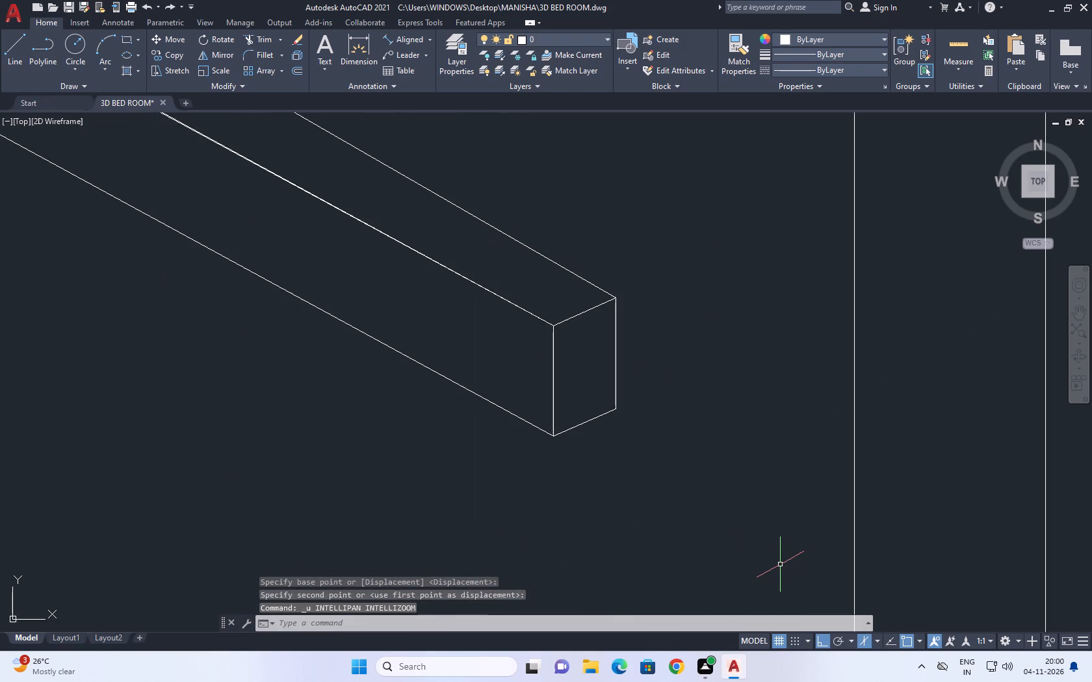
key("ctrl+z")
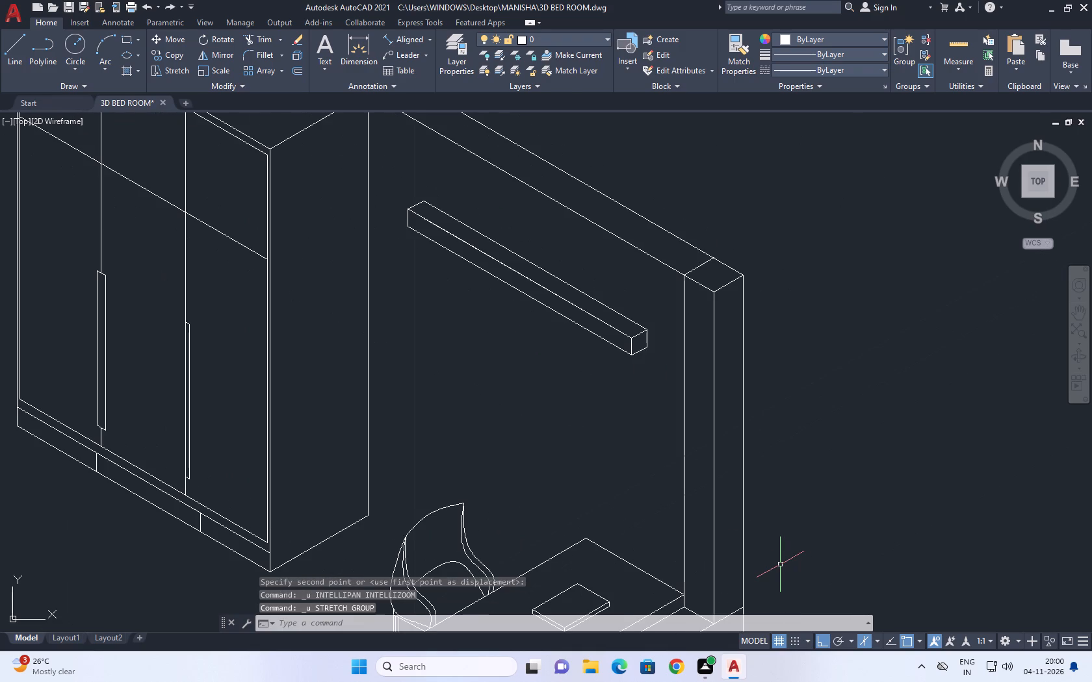
Delete the duplicate line lying on the bar's front top edge.
scroll(438, 213, "up", 1)
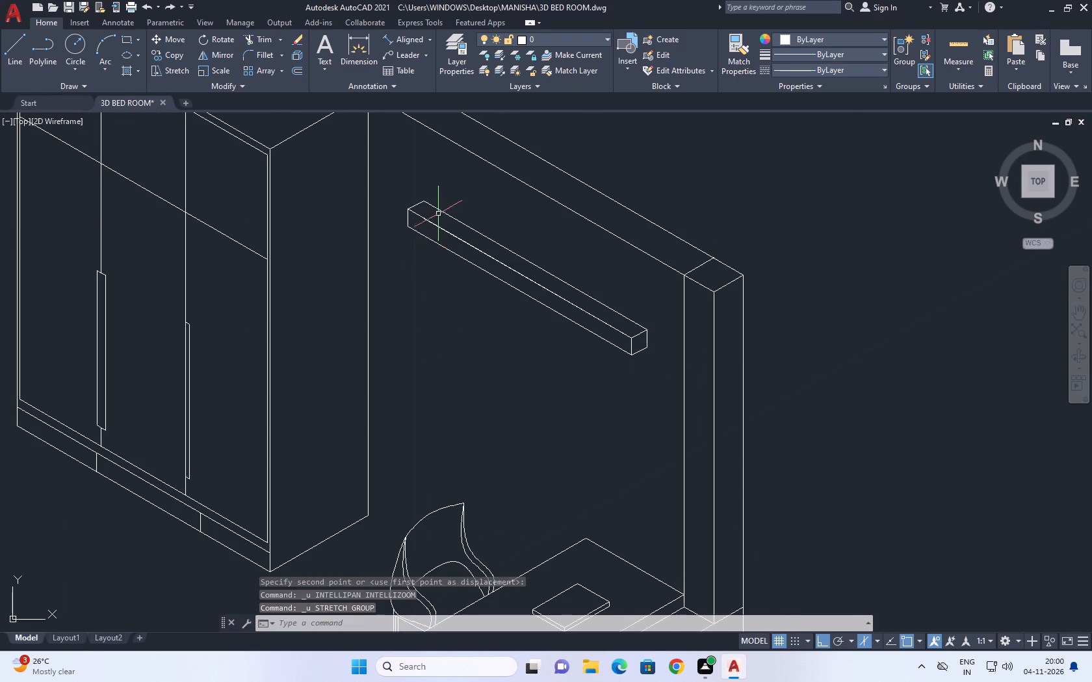
scroll(437, 213, "up", 1)
left_click(372, 168)
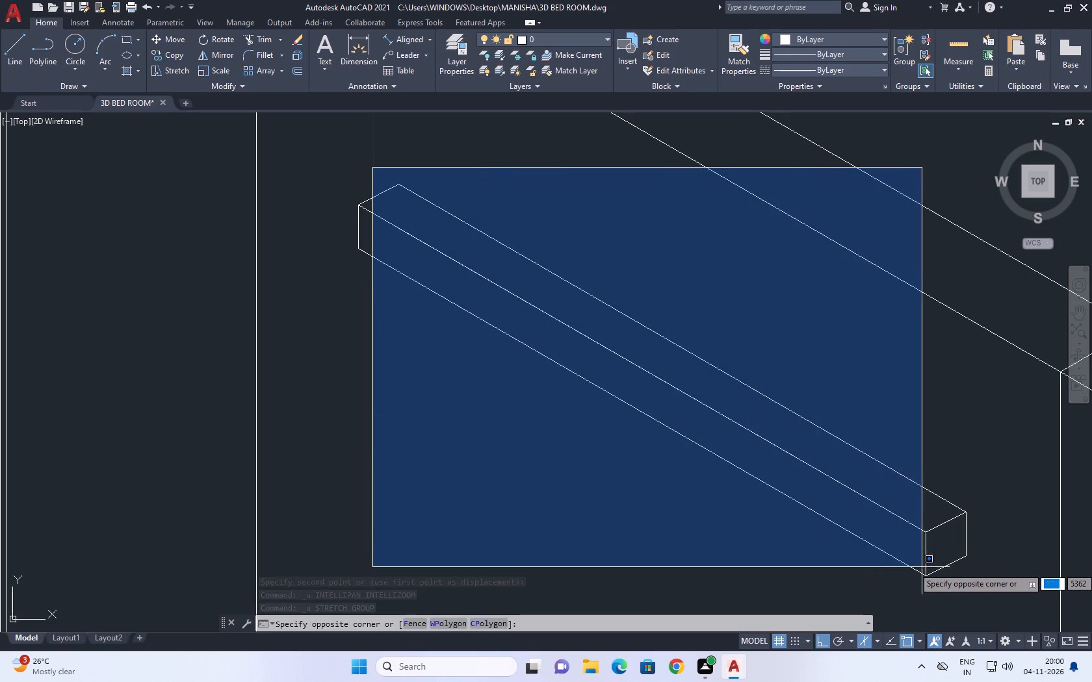
left_click(933, 553)
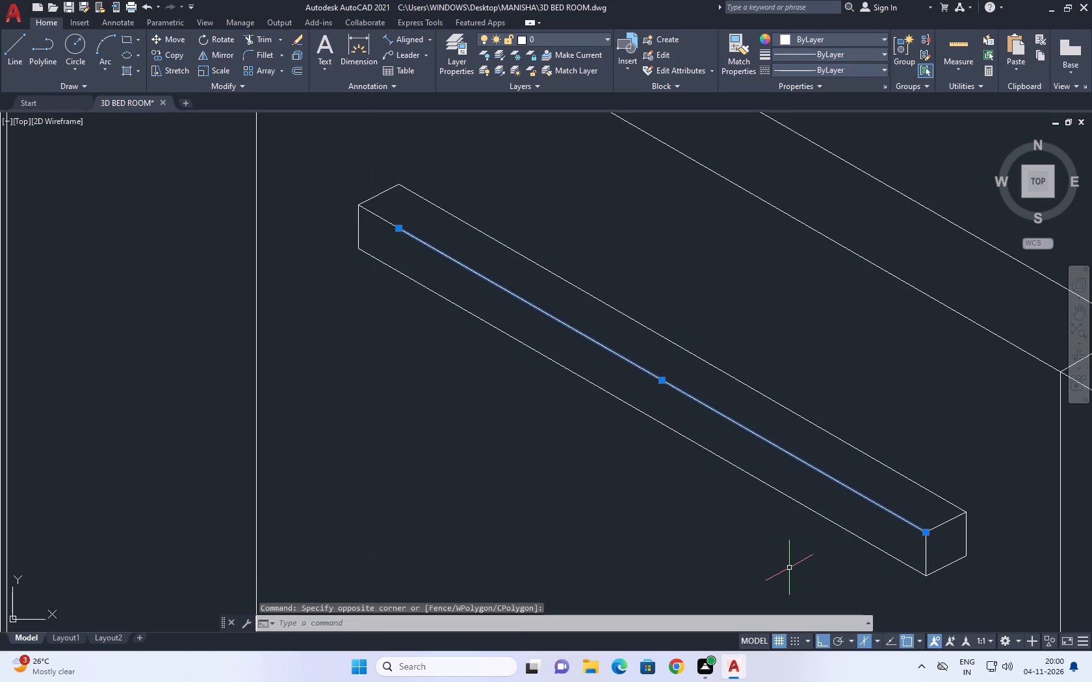
key("Delete")
Move the four front-face lines of the bar back toward the wall to the midpoint of the end's top edge.
middle_click_drag(502, 383, 342, 352)
middle_click_drag(521, 355, 541, 315)
left_click(516, 283)
left_click_drag(474, 347, 473, 349)
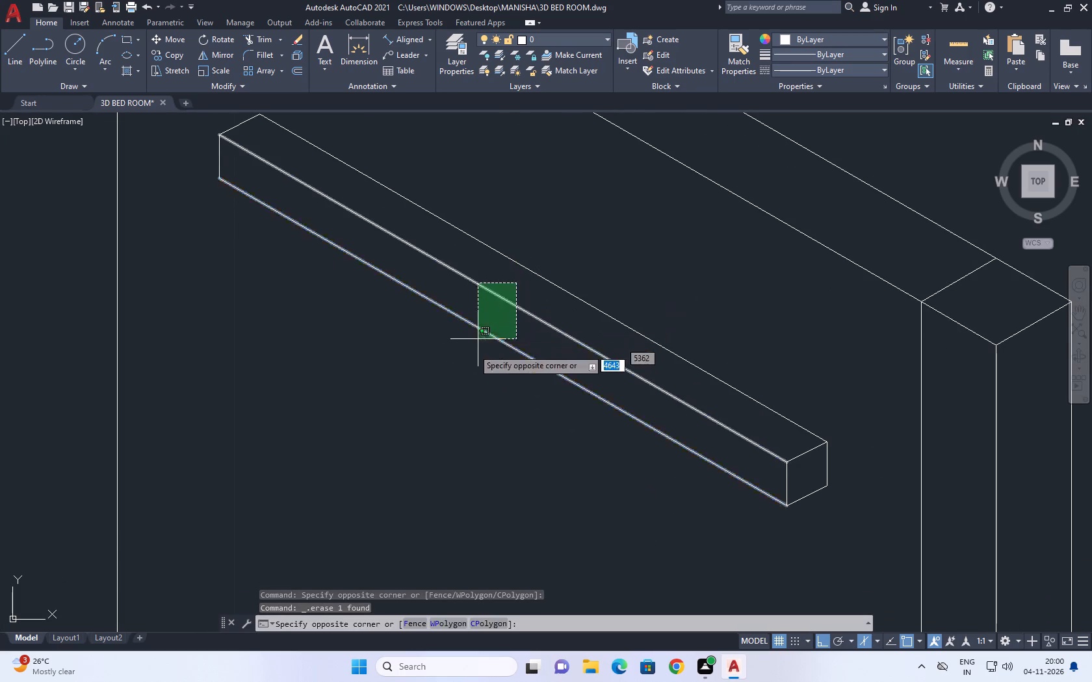
left_click_drag(473, 349, 472, 353)
left_click(785, 484)
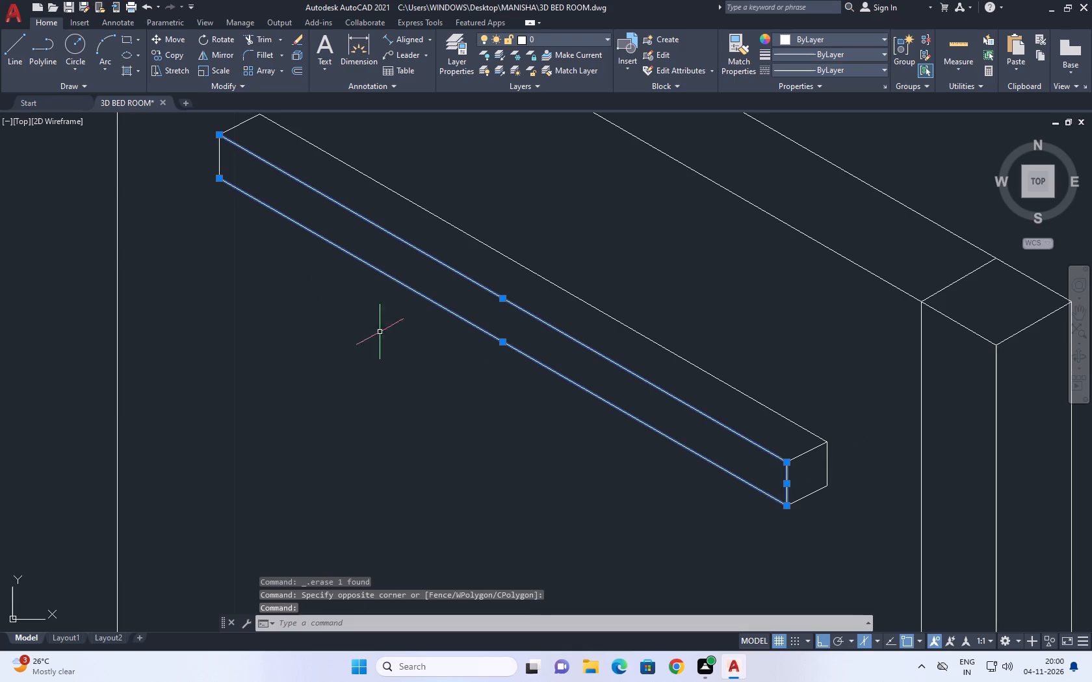
middle_click_drag(253, 245, 298, 344)
left_click(264, 255)
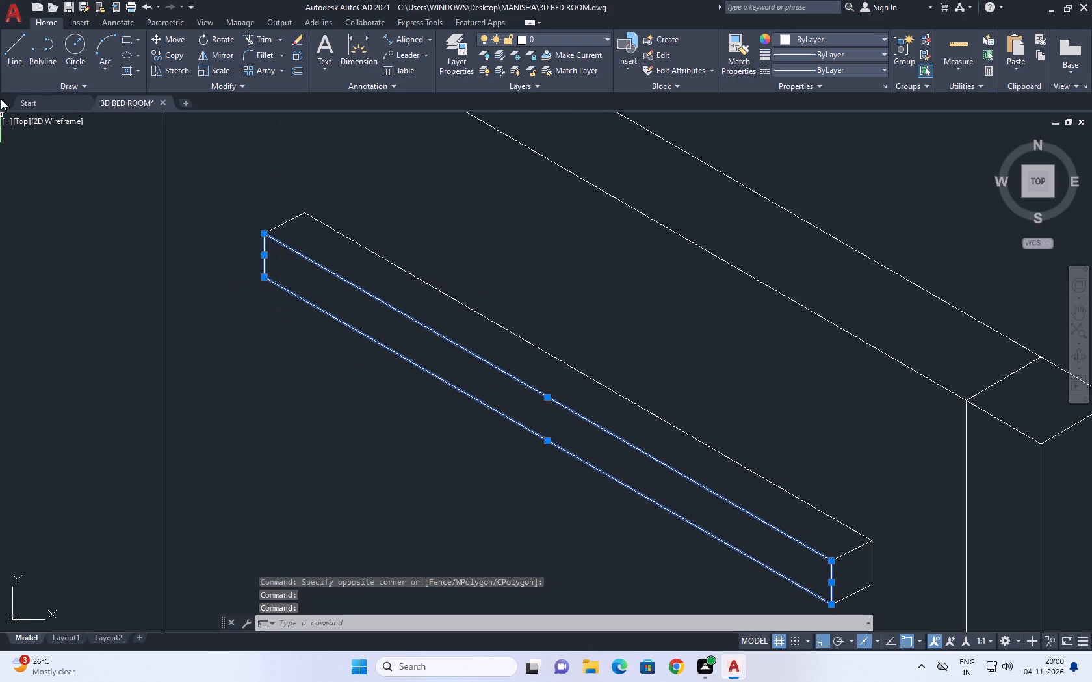
left_click(180, 38)
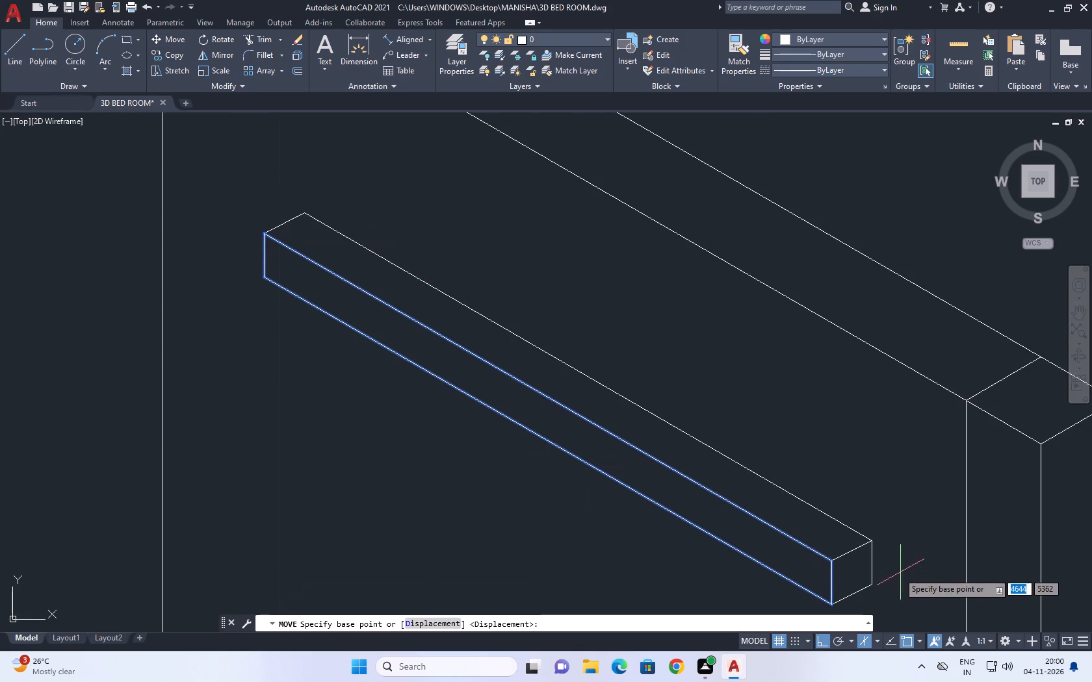
left_click(827, 561)
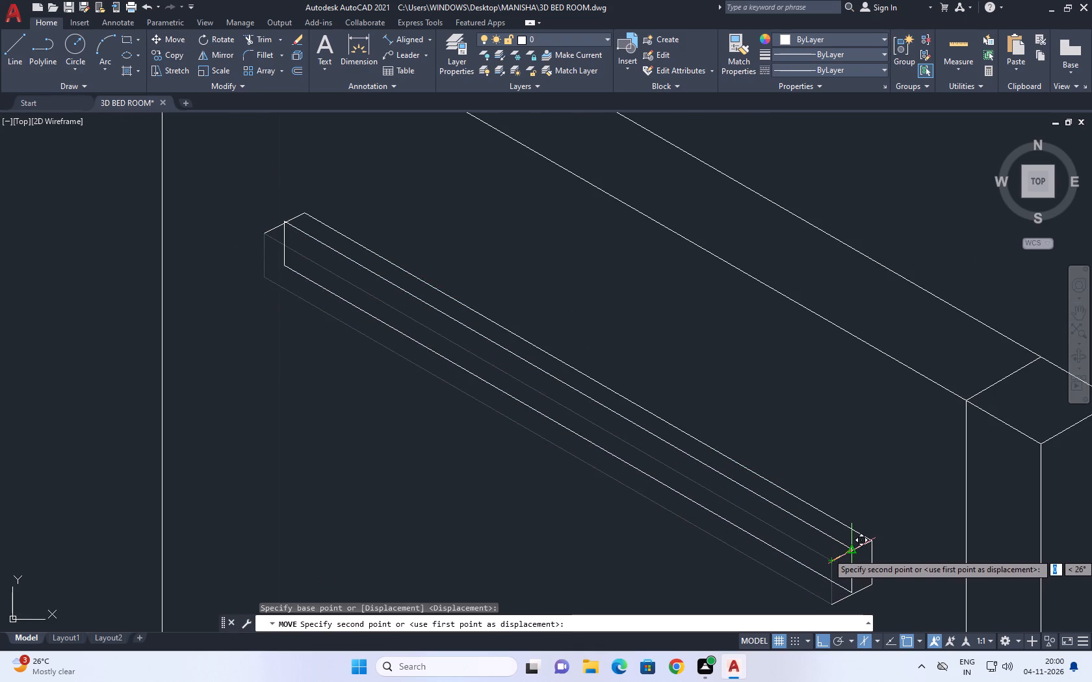
left_click(849, 552)
middle_click_drag(849, 478, 846, 476)
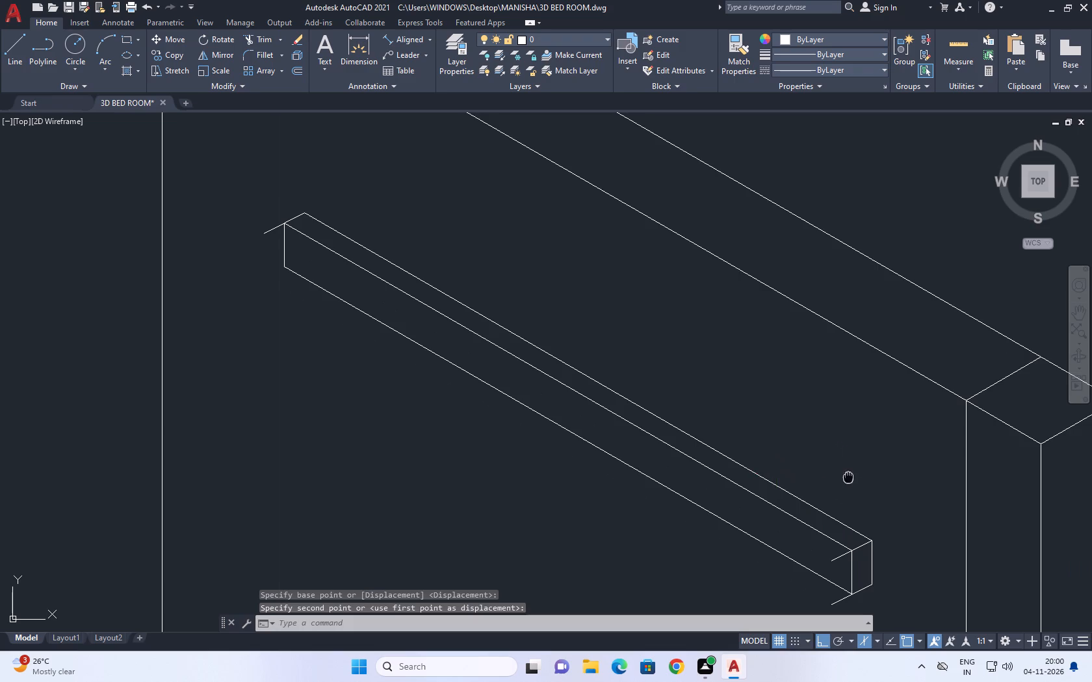
middle_click_drag(846, 476, 713, 368)
middle_click_drag(595, 404, 627, 465)
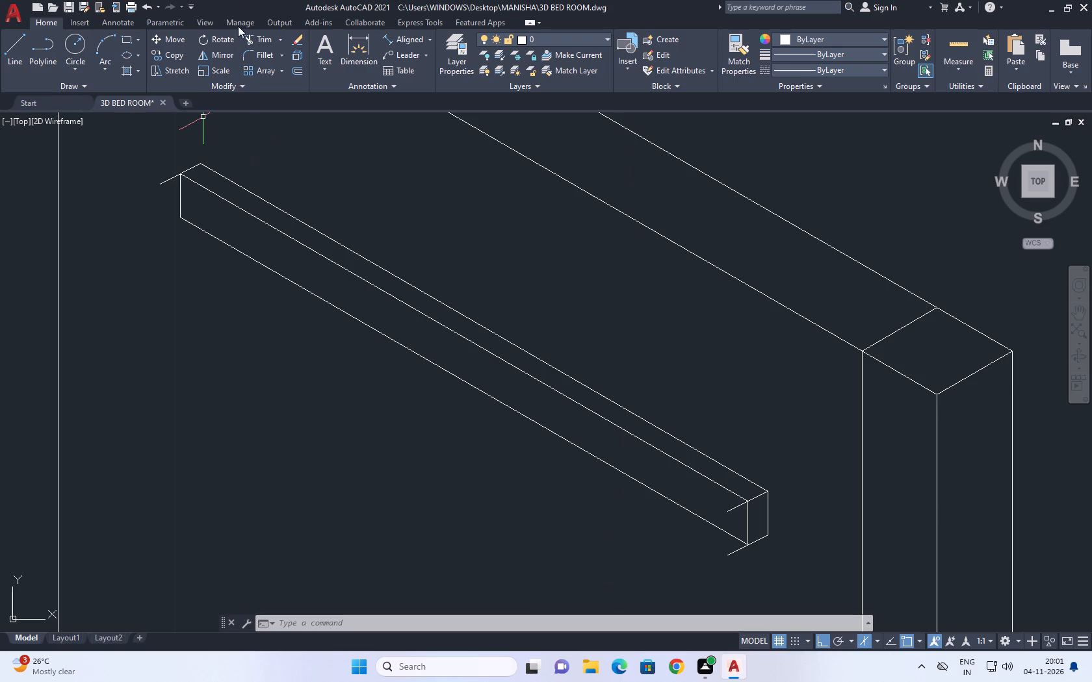
Trim the three short edge stubs projecting past the front face at both ends of the bar.
left_click(267, 38)
left_click(173, 175)
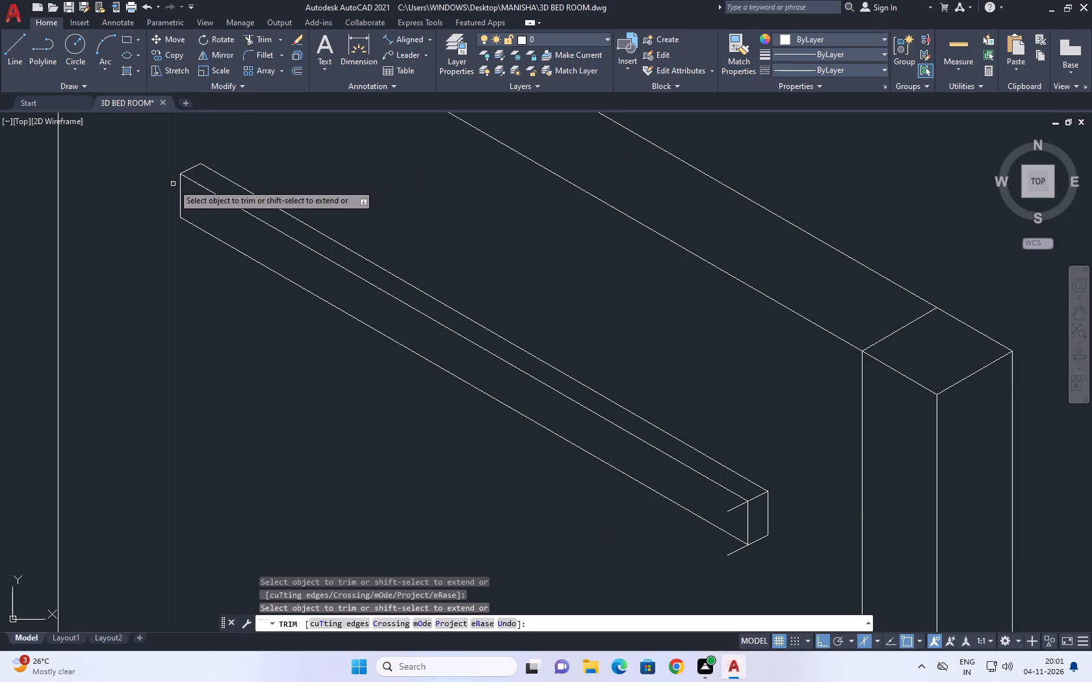
middle_click_drag(637, 451, 422, 318)
scroll(512, 392, "up", 1)
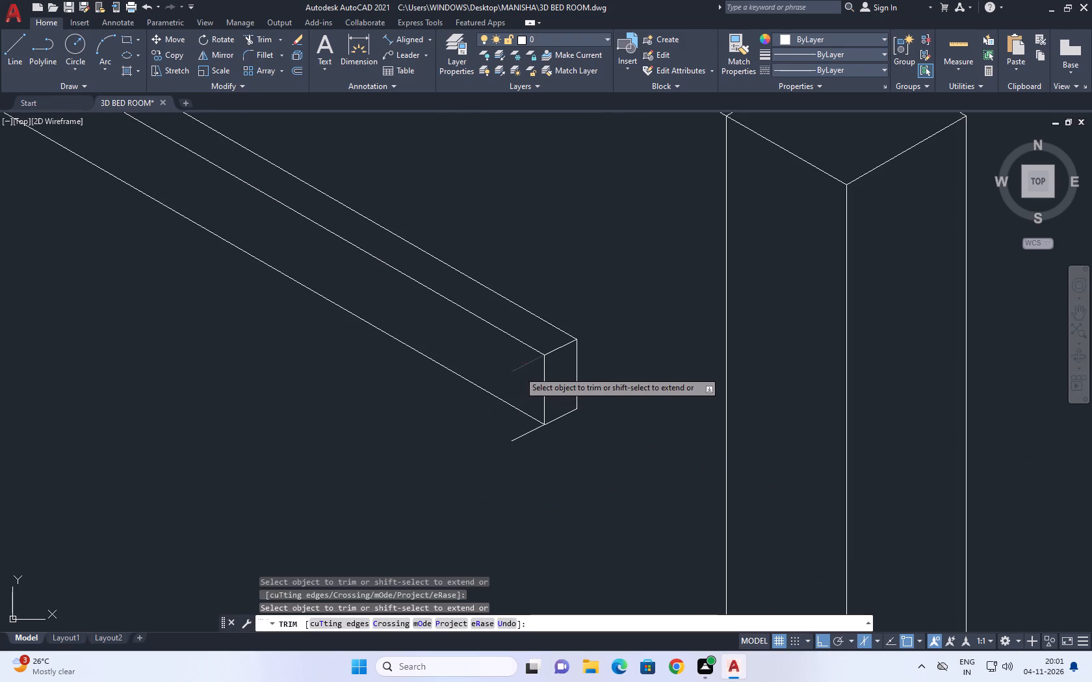
left_click(519, 371)
left_click(530, 433)
right_click(499, 442)
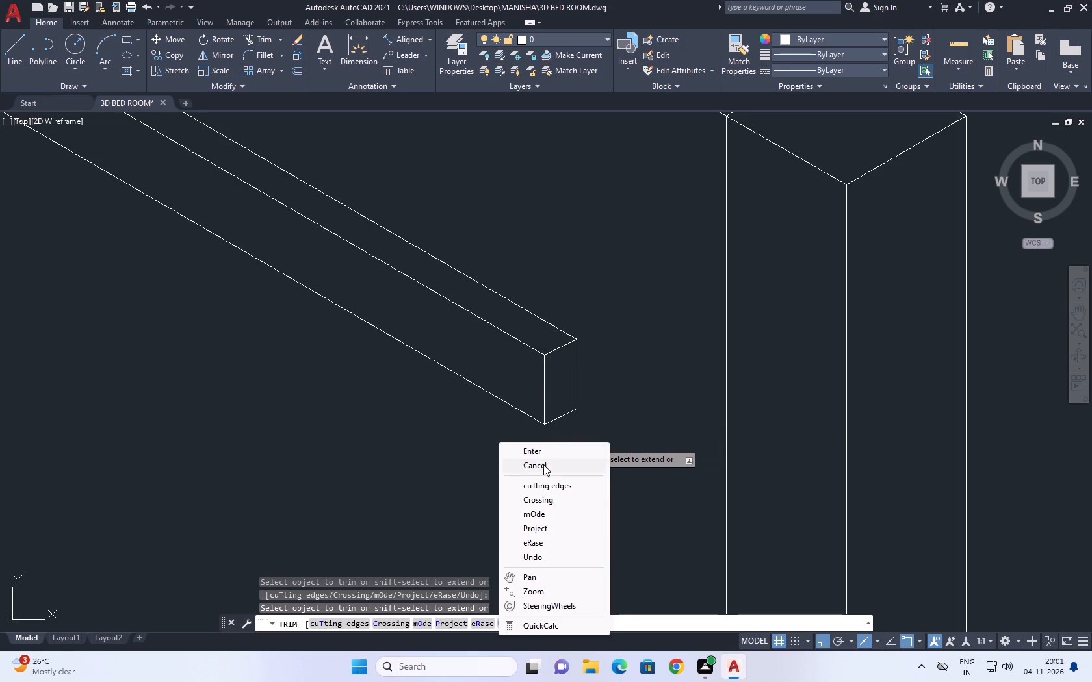
left_click(543, 464)
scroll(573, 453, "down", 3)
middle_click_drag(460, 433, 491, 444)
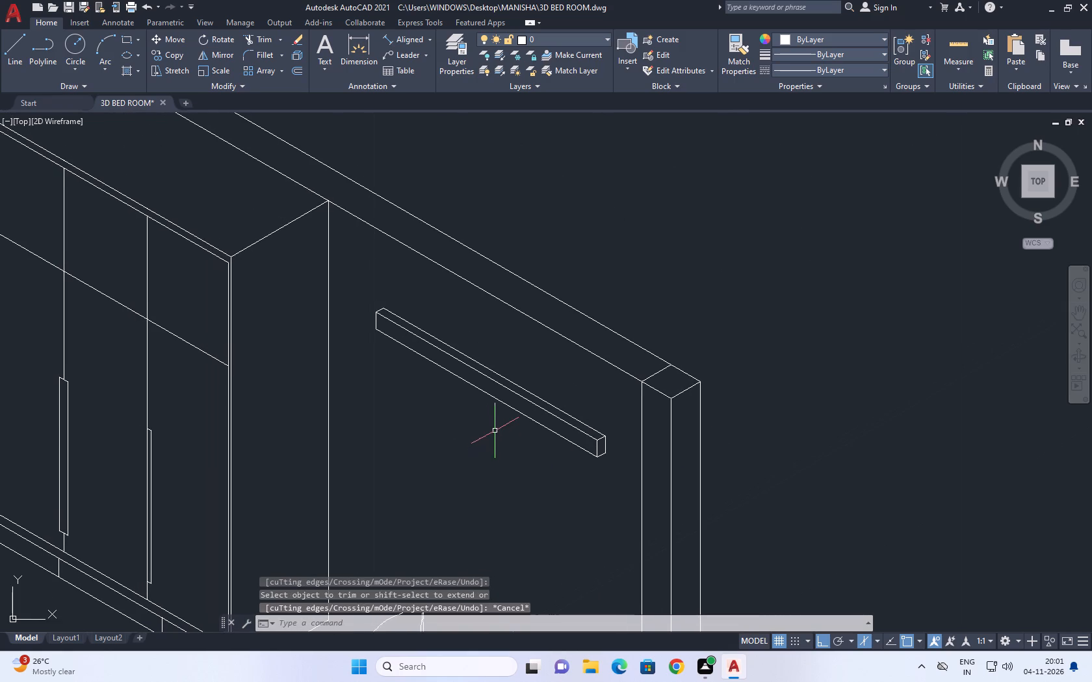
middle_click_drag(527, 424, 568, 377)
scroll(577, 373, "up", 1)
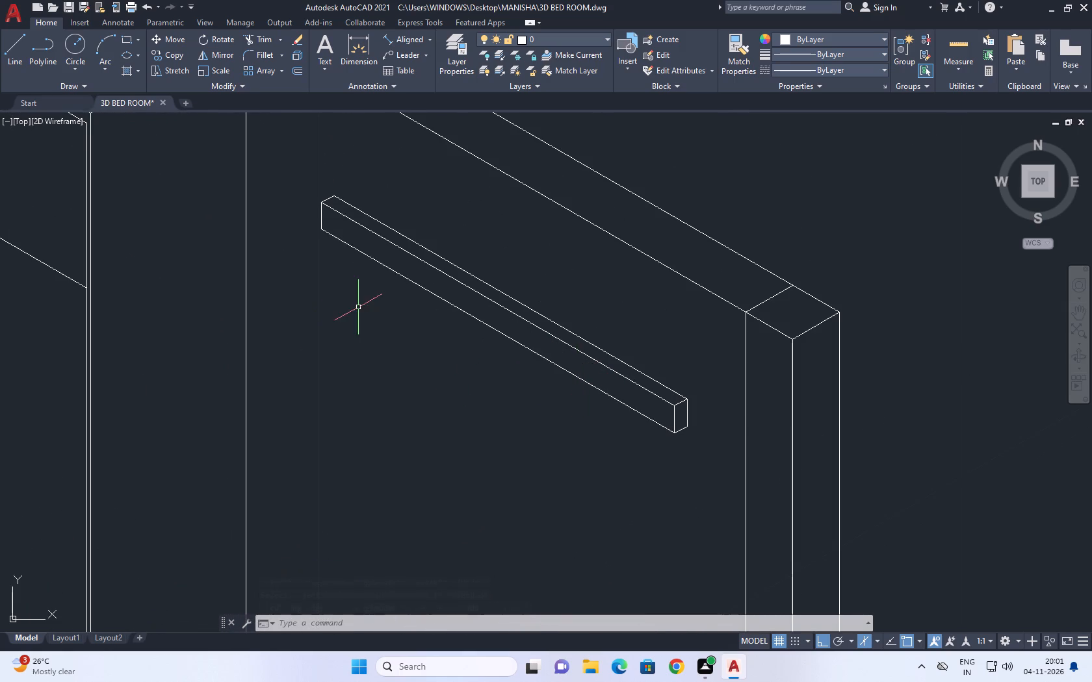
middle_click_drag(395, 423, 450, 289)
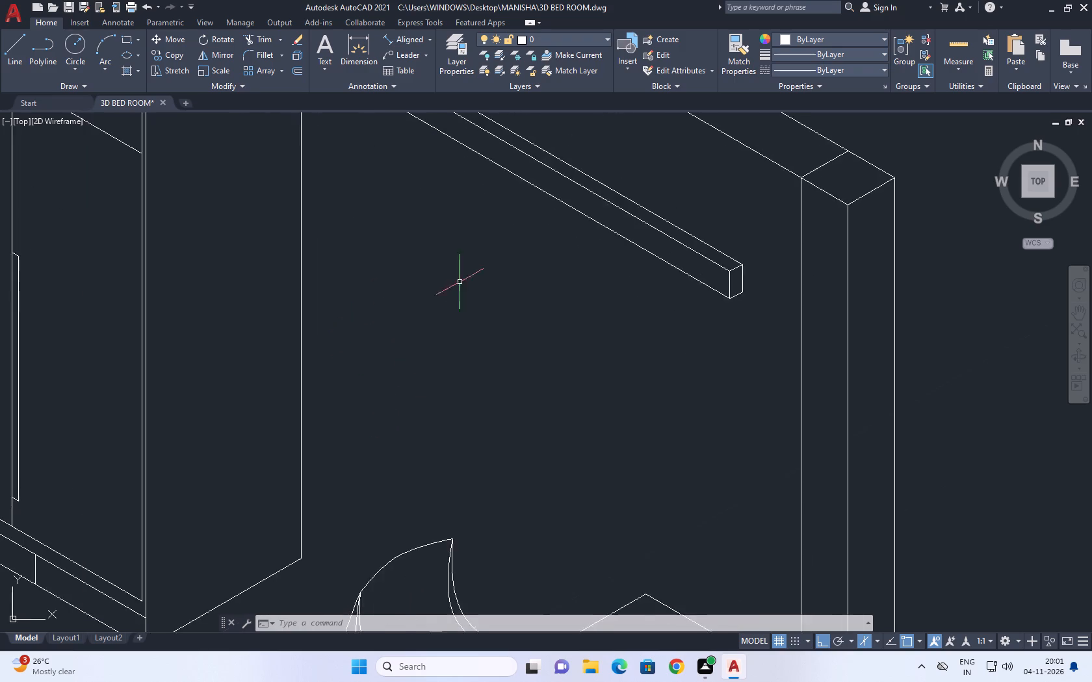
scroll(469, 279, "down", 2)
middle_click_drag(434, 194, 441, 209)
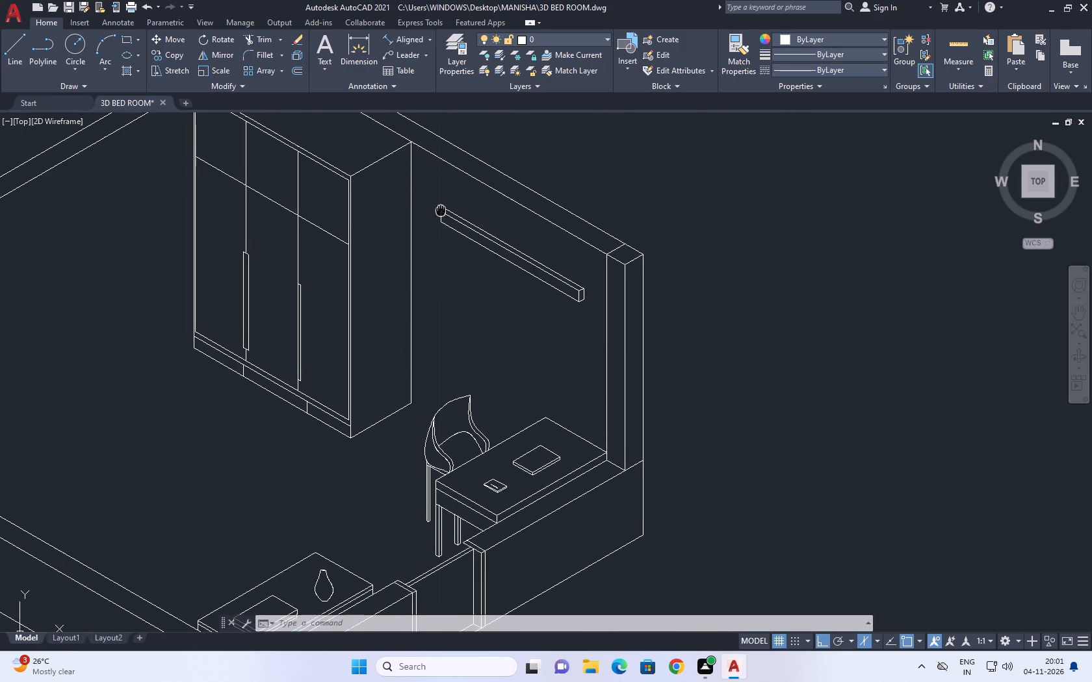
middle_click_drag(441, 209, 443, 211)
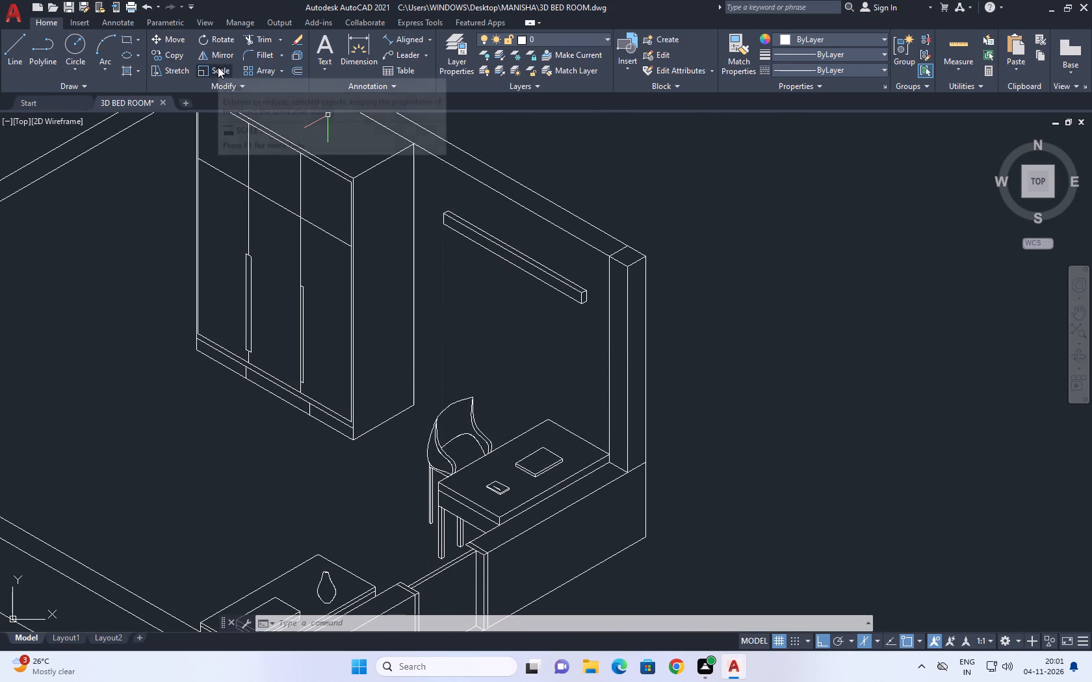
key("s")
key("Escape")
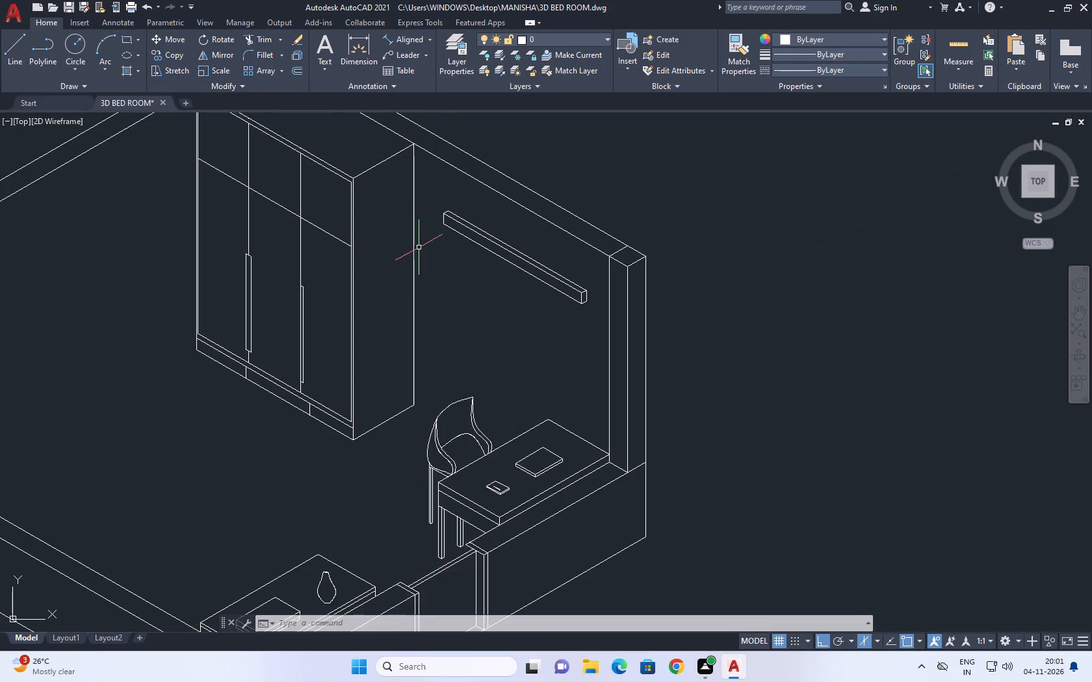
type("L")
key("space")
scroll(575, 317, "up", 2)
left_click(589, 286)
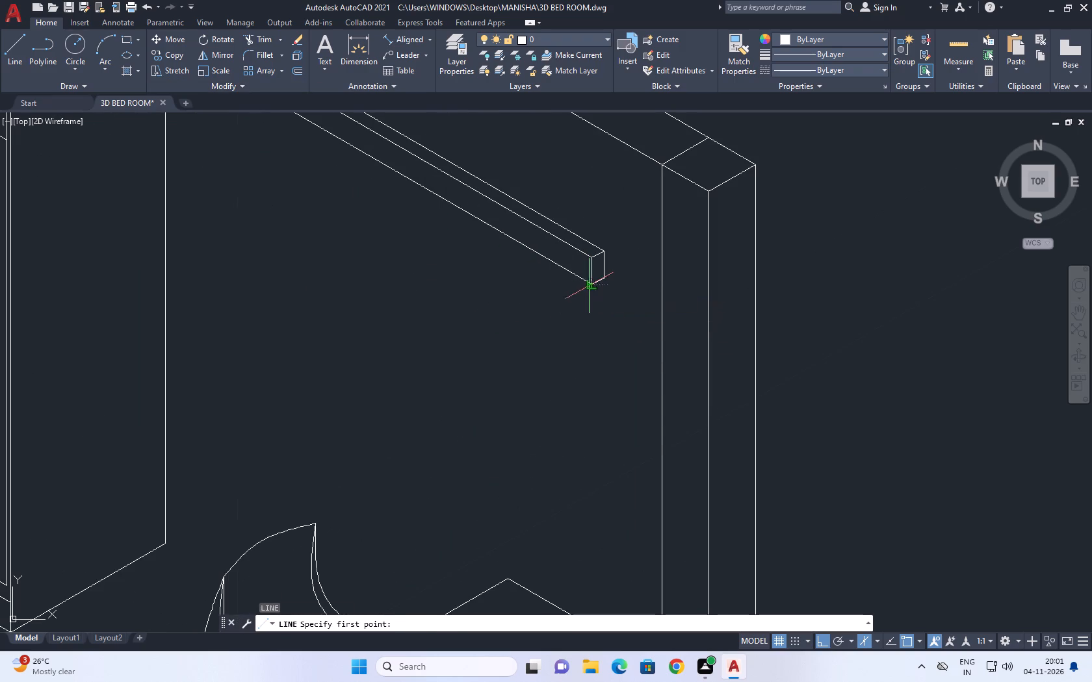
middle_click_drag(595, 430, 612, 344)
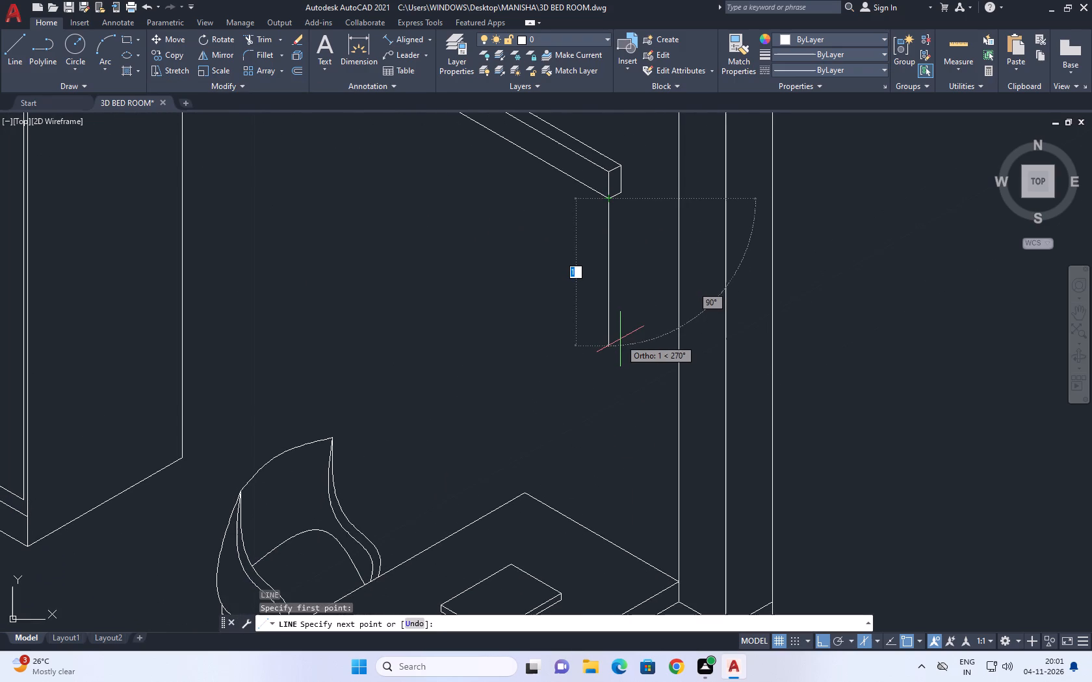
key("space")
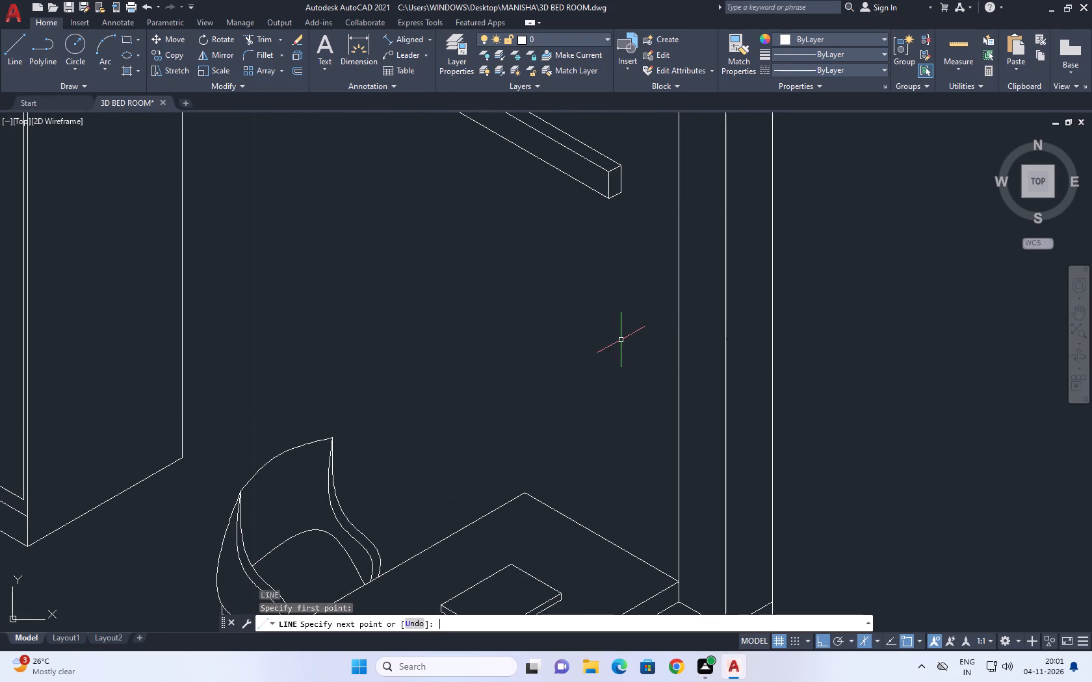
Draw a vertical line from the midpoint of the bar end's bottom edge down to just past the table's back edge.
key("space")
scroll(617, 193, "up", 5)
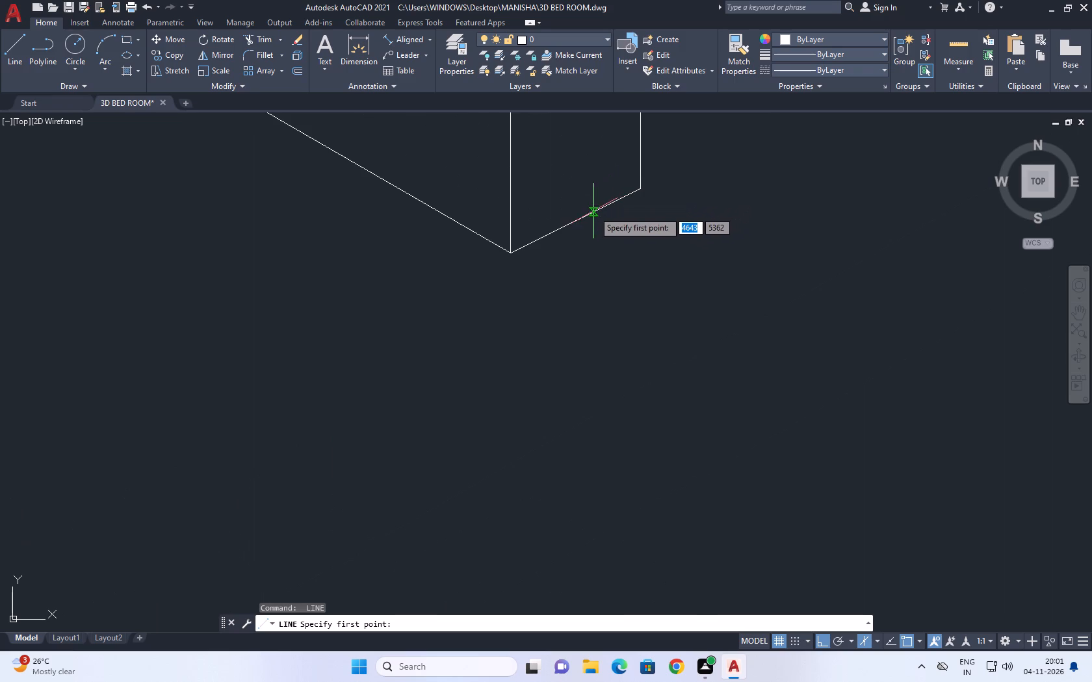
left_click(573, 224)
scroll(577, 215, "down", 4)
scroll(573, 333, "down", 1)
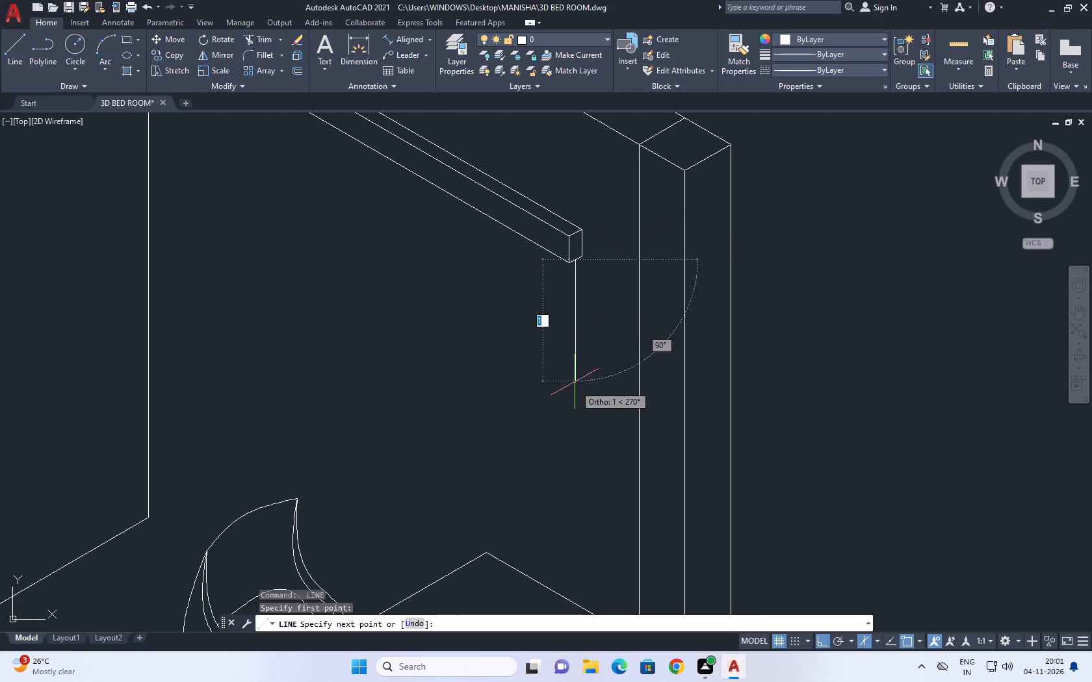
middle_click_drag(554, 503, 538, 366)
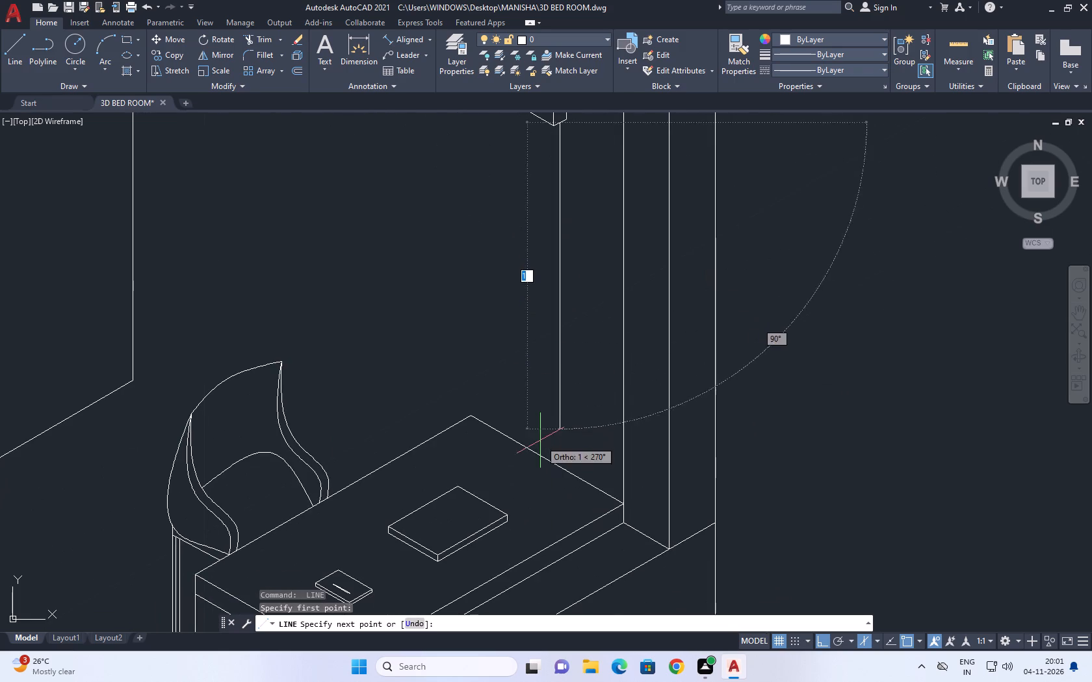
scroll(542, 465, "up", 2)
left_click(571, 508)
key("space")
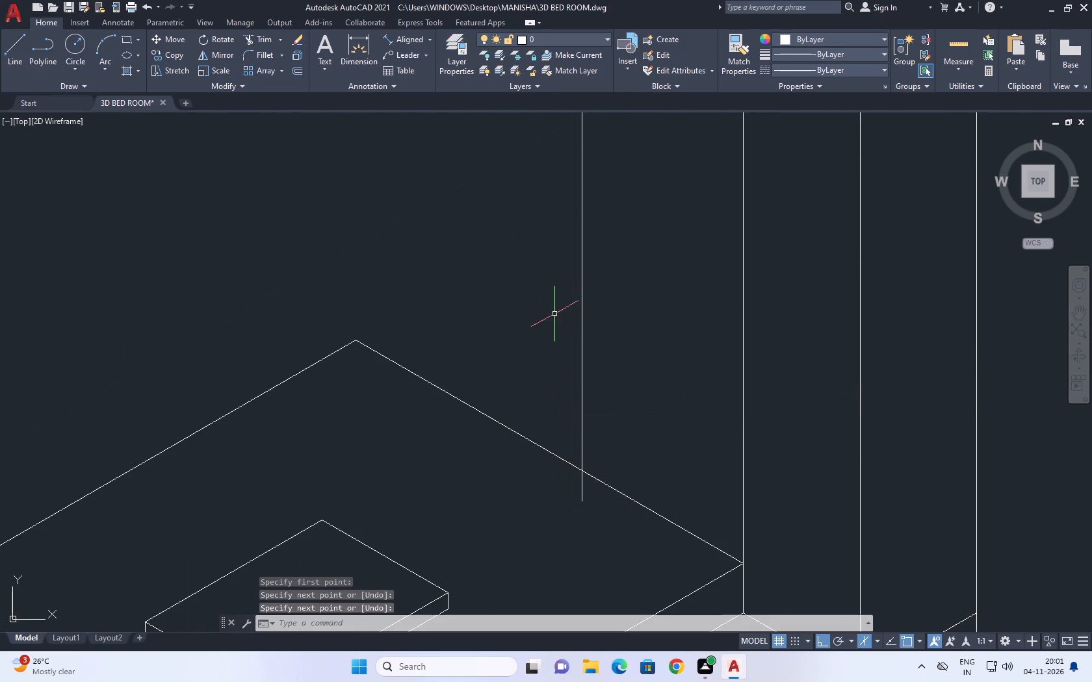
Trim the part of the vertical line that extends below the table's back edge.
key("t")
key("r")
key("space")
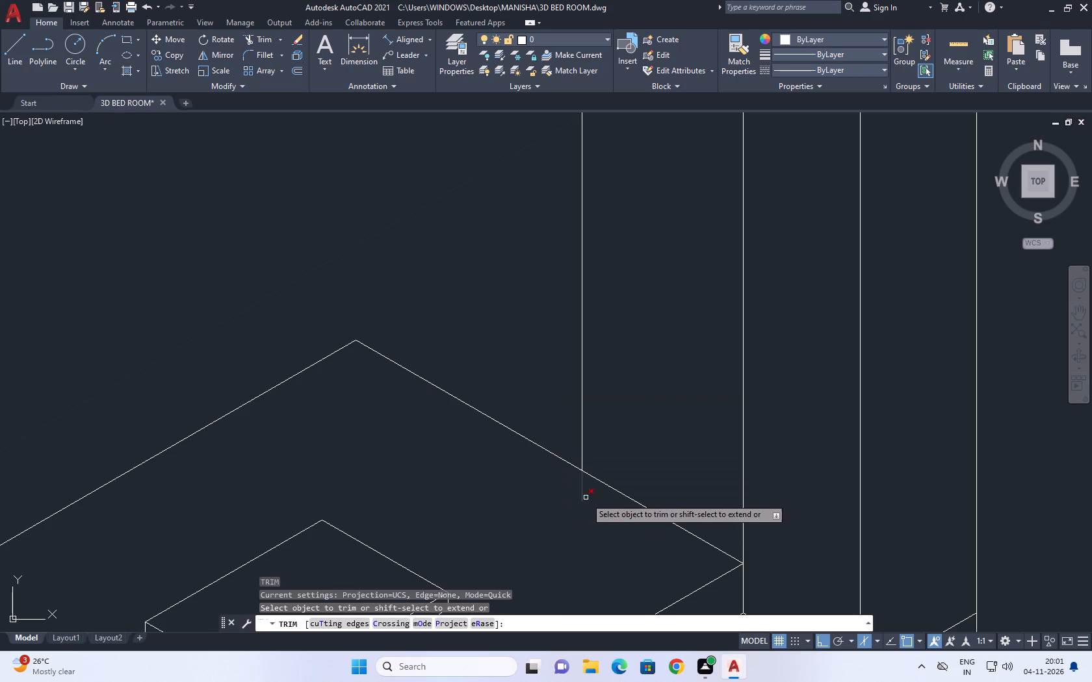
left_click(586, 498)
left_click_drag(571, 490, 563, 488)
scroll(539, 378, "down", 5)
key("space")
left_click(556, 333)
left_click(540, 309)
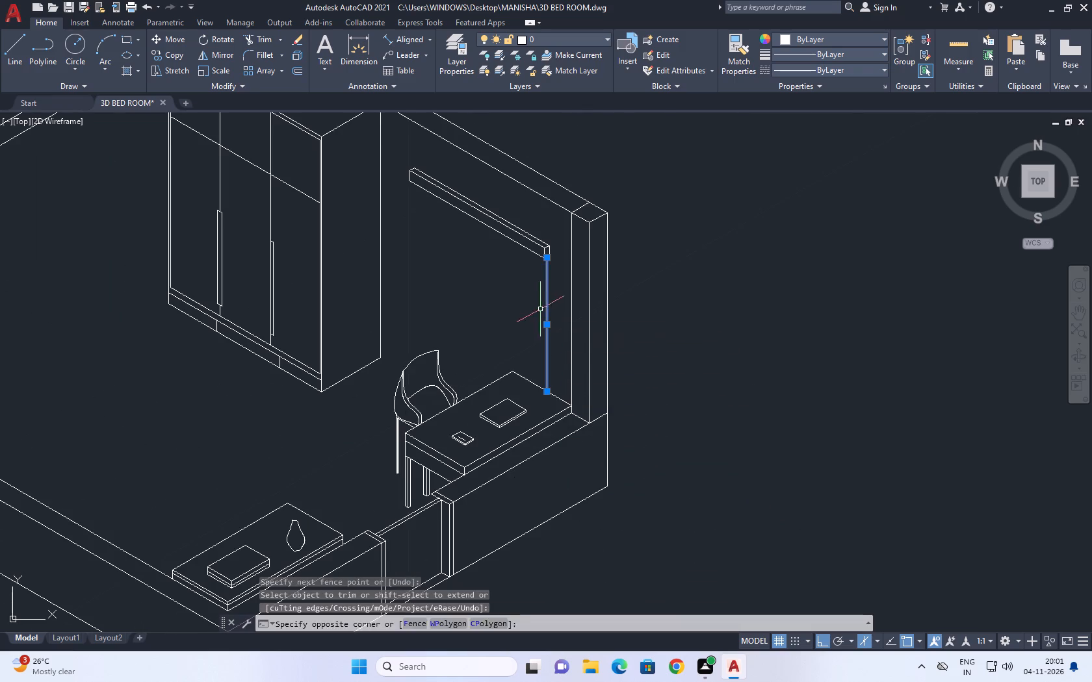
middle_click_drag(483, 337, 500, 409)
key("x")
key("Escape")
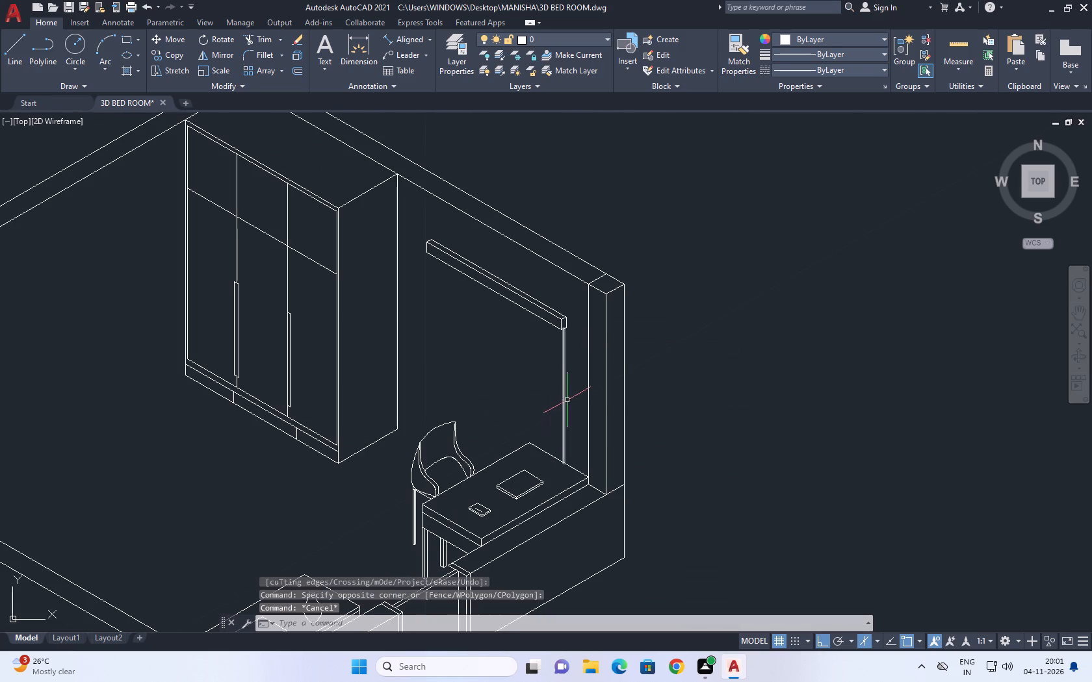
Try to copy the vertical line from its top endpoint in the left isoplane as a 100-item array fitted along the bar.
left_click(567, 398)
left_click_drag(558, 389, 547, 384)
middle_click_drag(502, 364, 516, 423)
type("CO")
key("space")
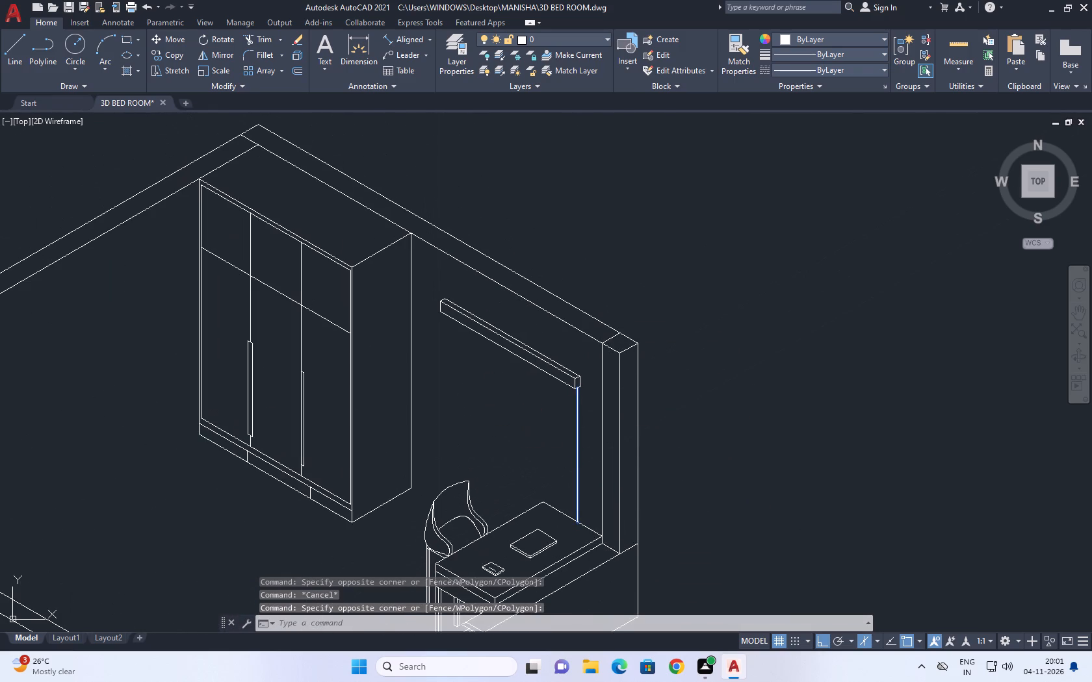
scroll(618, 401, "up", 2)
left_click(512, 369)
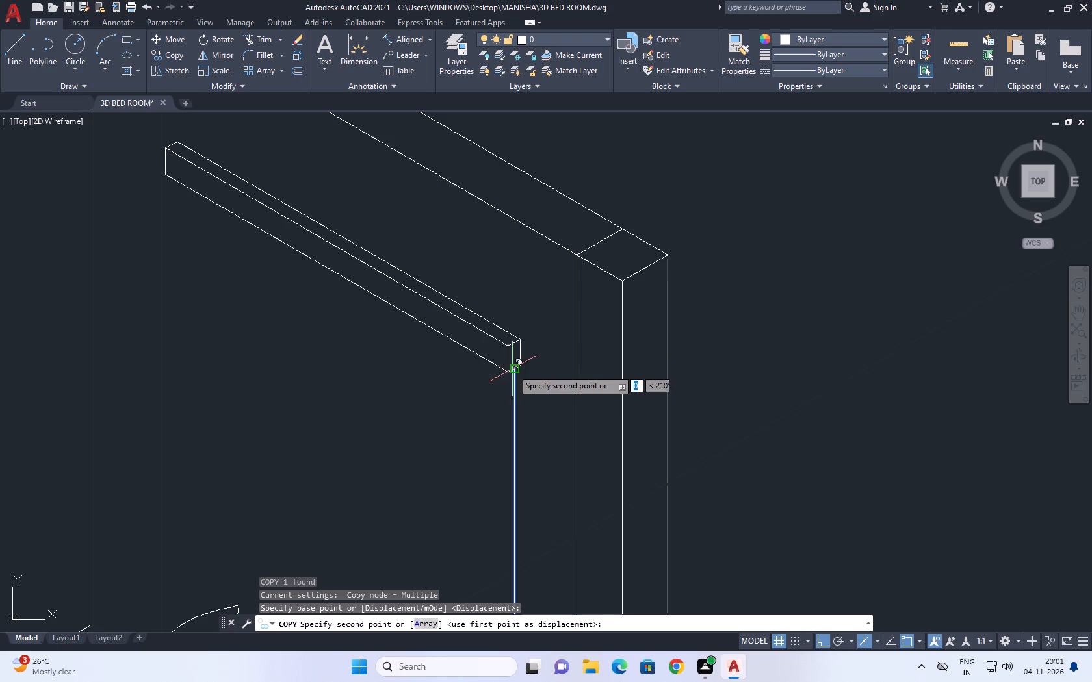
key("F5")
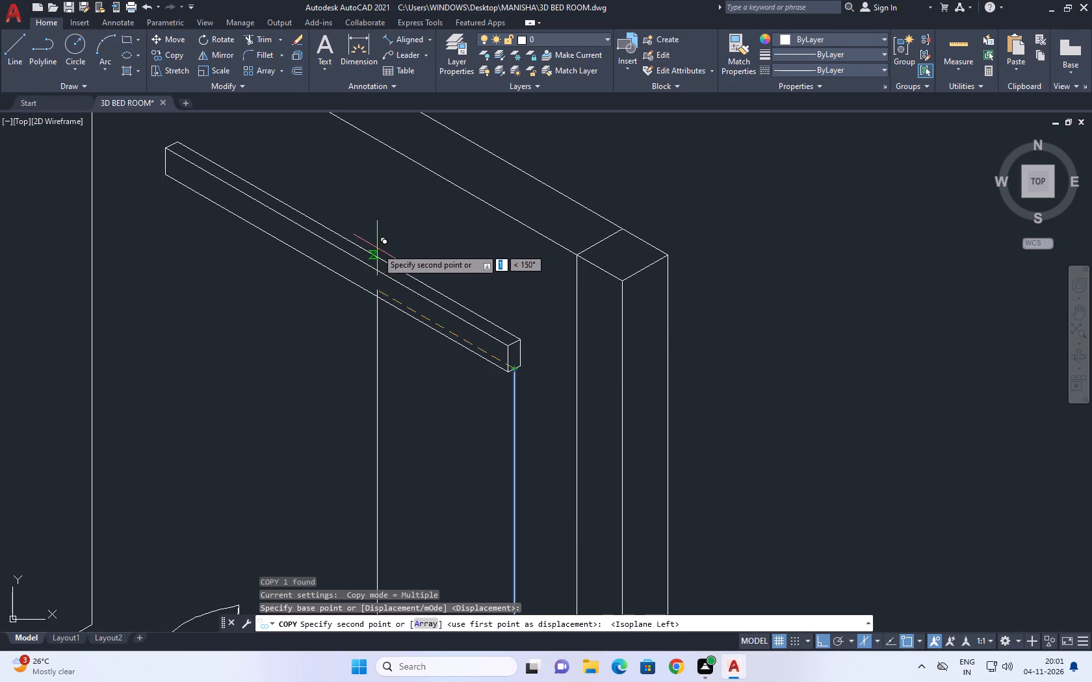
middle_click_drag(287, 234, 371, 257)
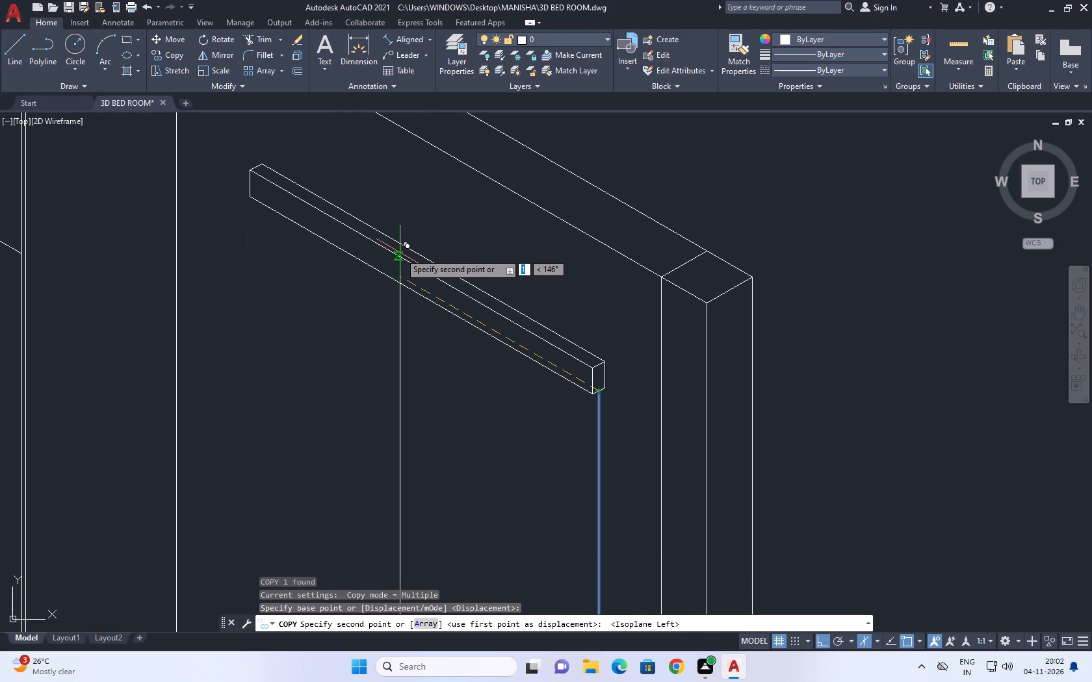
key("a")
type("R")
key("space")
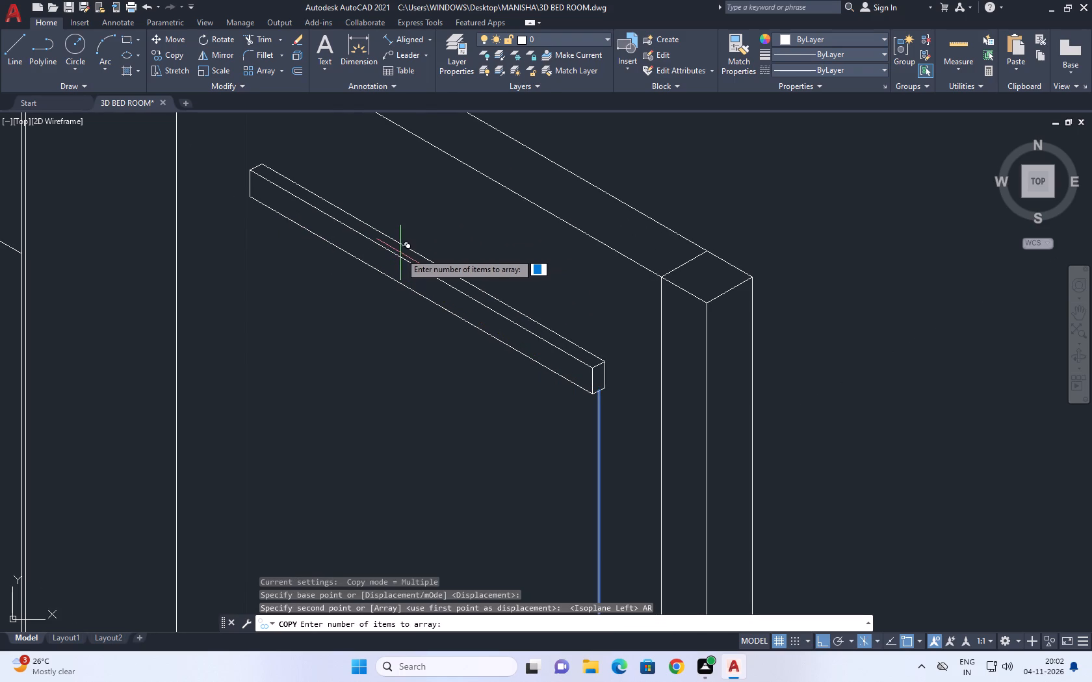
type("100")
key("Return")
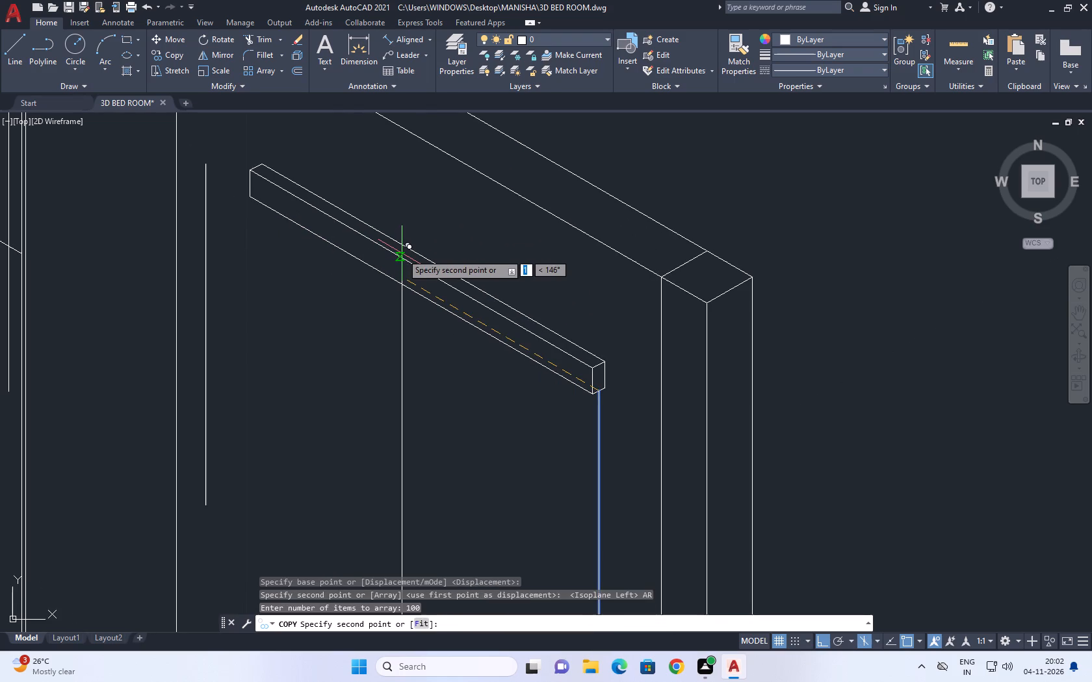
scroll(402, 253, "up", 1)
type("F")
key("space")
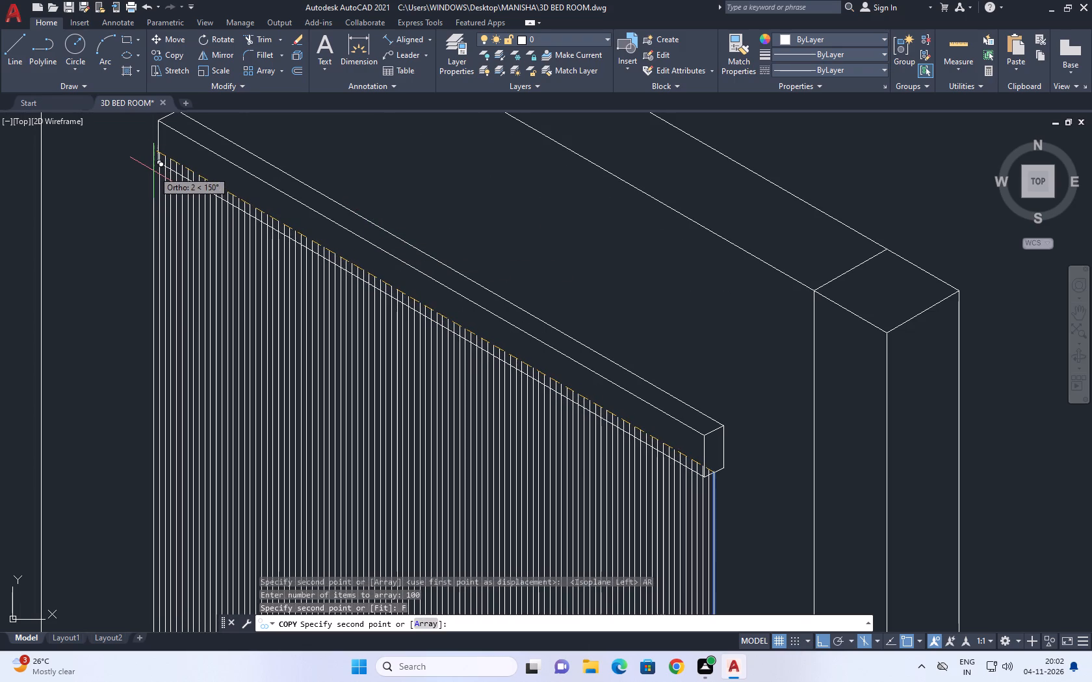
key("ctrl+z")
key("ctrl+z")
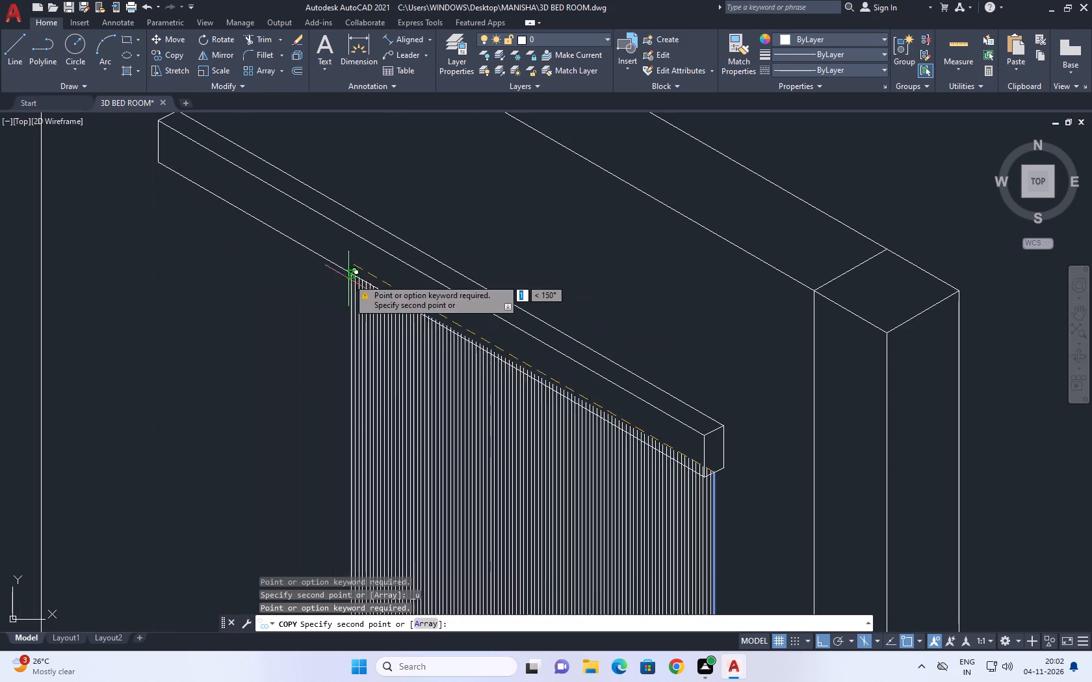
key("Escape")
Copy the vertical line as a 50-item array fitted along the bar, ending at the front vertical edge of its far end.
type("AR")
key("space")
type("50")
key("Return")
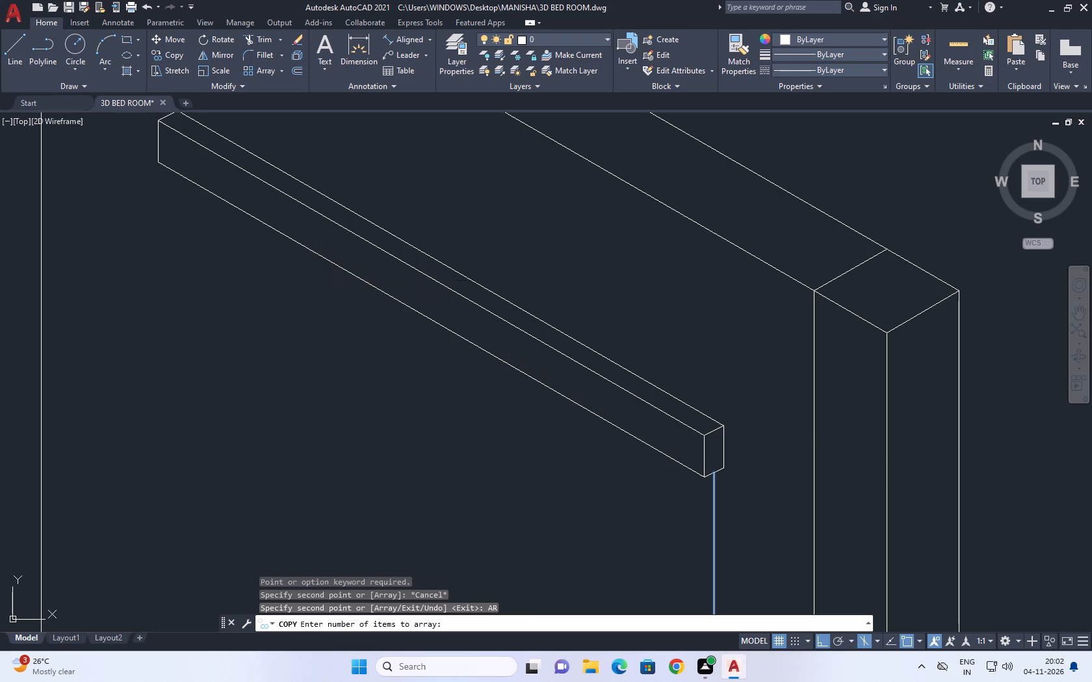
scroll(330, 275, "down", 2)
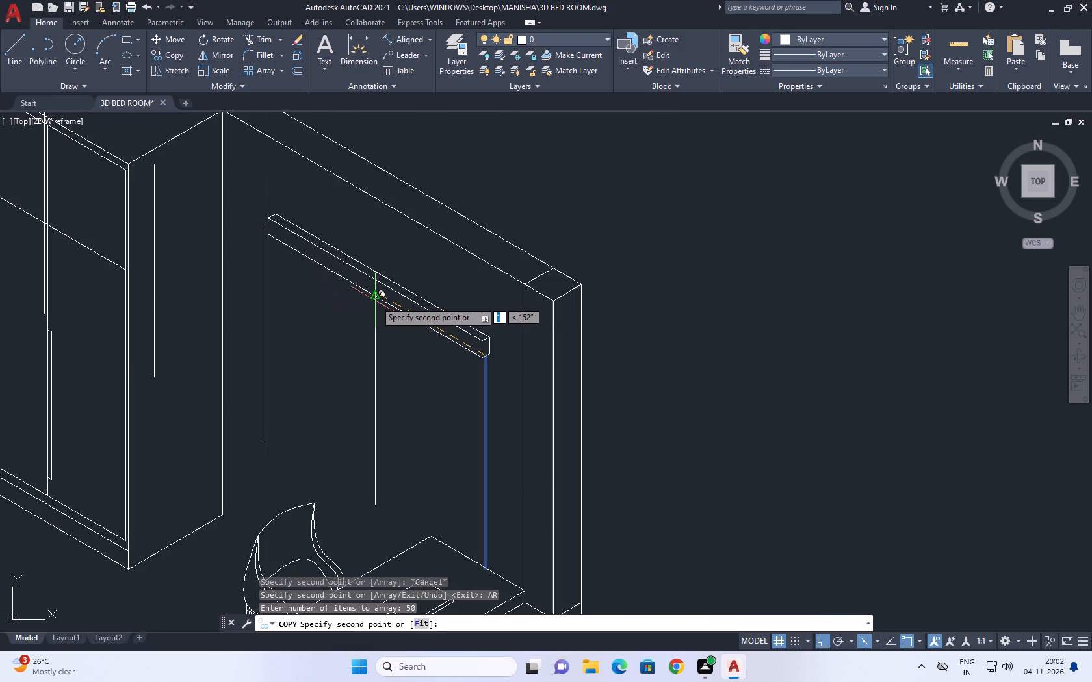
type("F")
key("space")
scroll(305, 262, "up", 2)
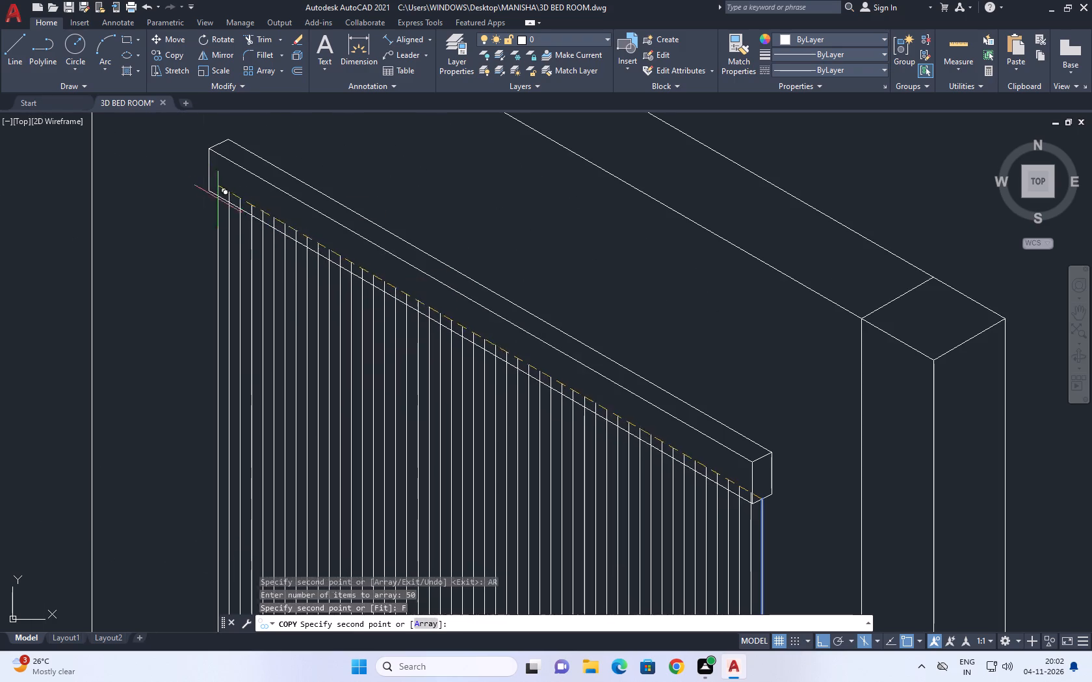
scroll(212, 190, "up", 3)
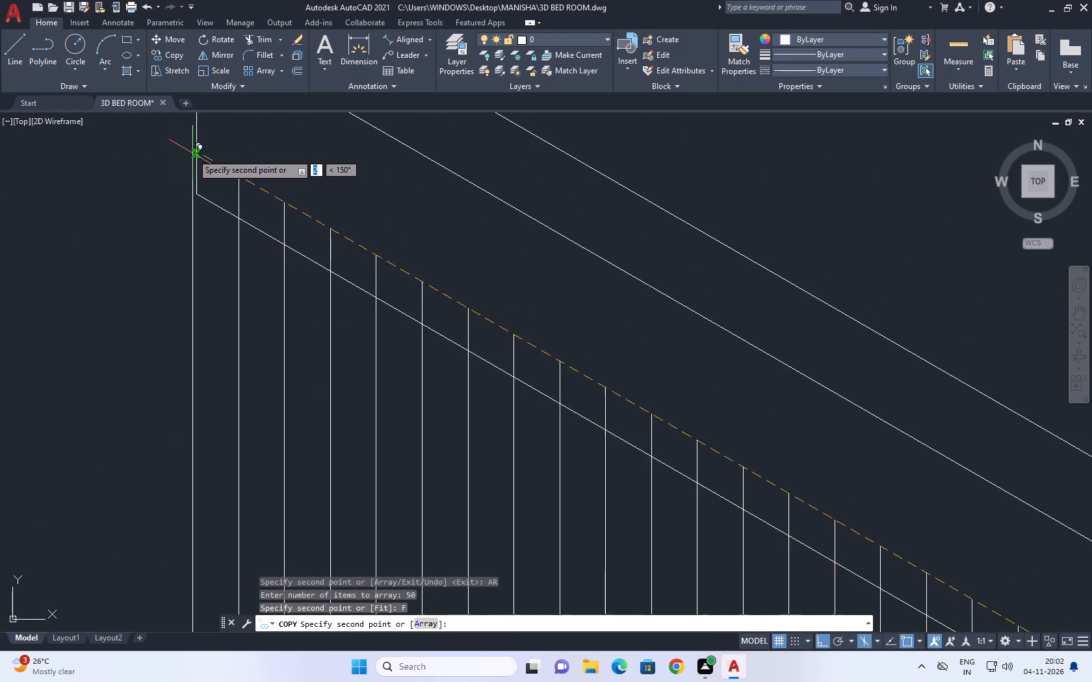
left_click(195, 151)
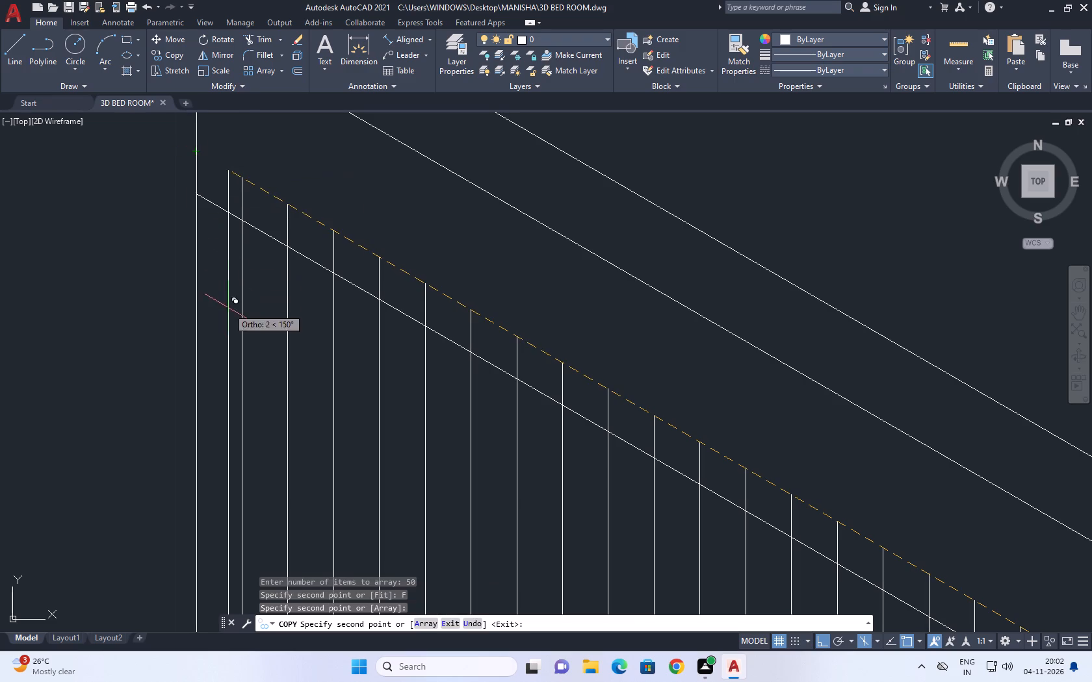
key("Escape")
Trim the upper ends of the arrayed lines that project above the bar's bottom front edge, using one fence along its whole length.
middle_click_drag(358, 216, 261, 207)
scroll(255, 207, "down", 3)
type("TR")
key("space")
scroll(222, 214, "up", 2)
left_click(230, 186)
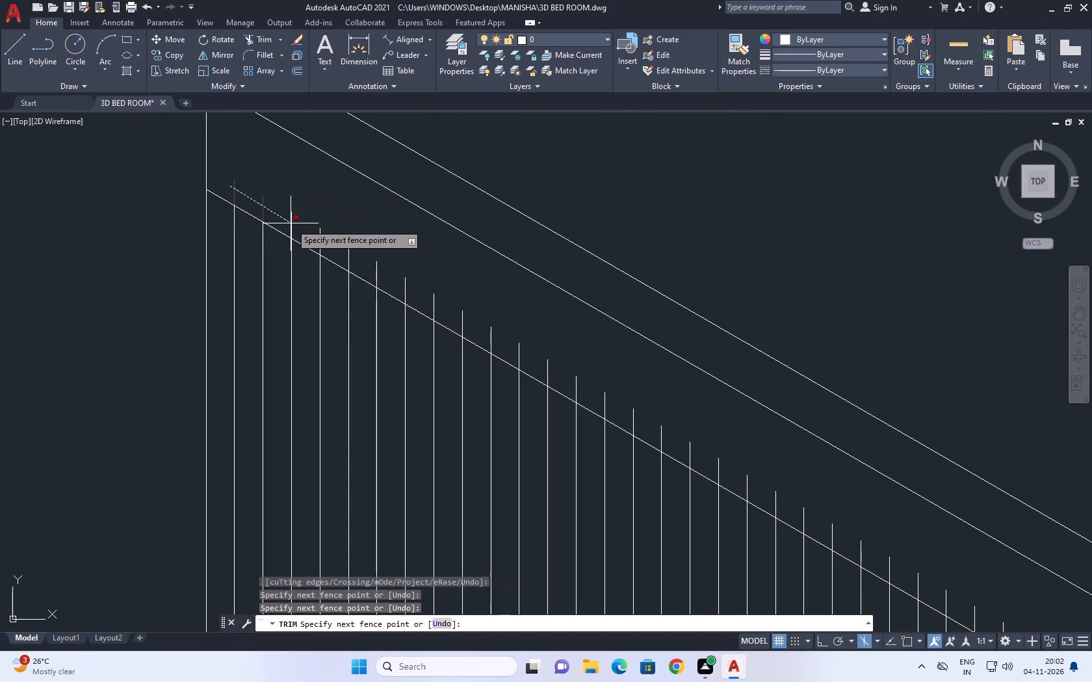
scroll(292, 223, "down", 2)
middle_click_drag(533, 378, 334, 306)
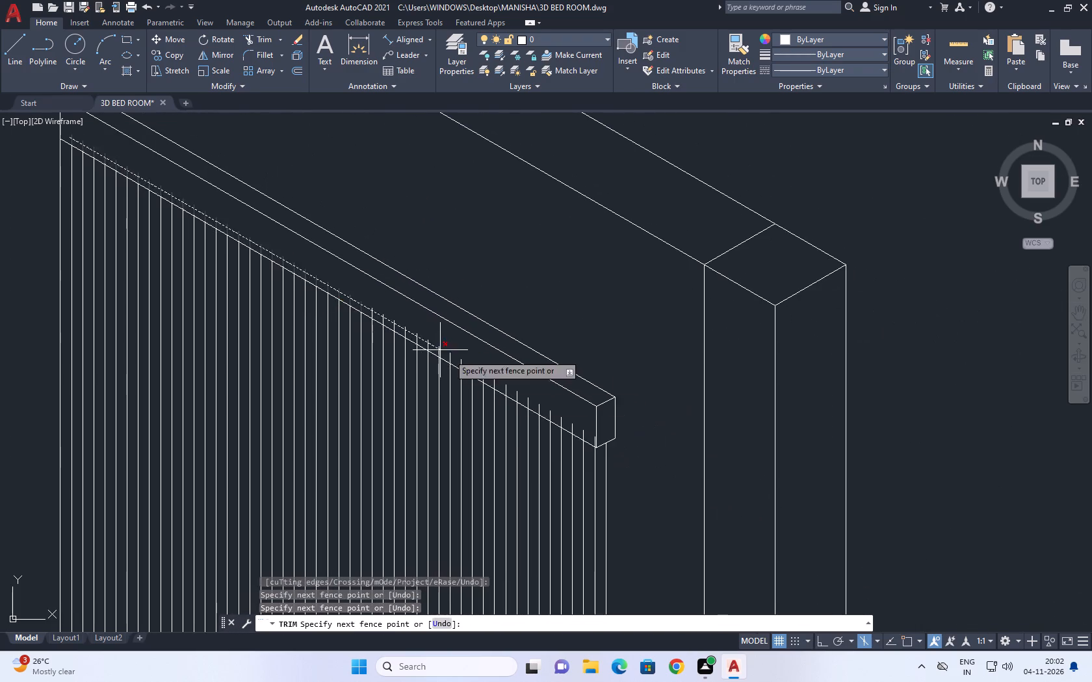
scroll(590, 440, "up", 2)
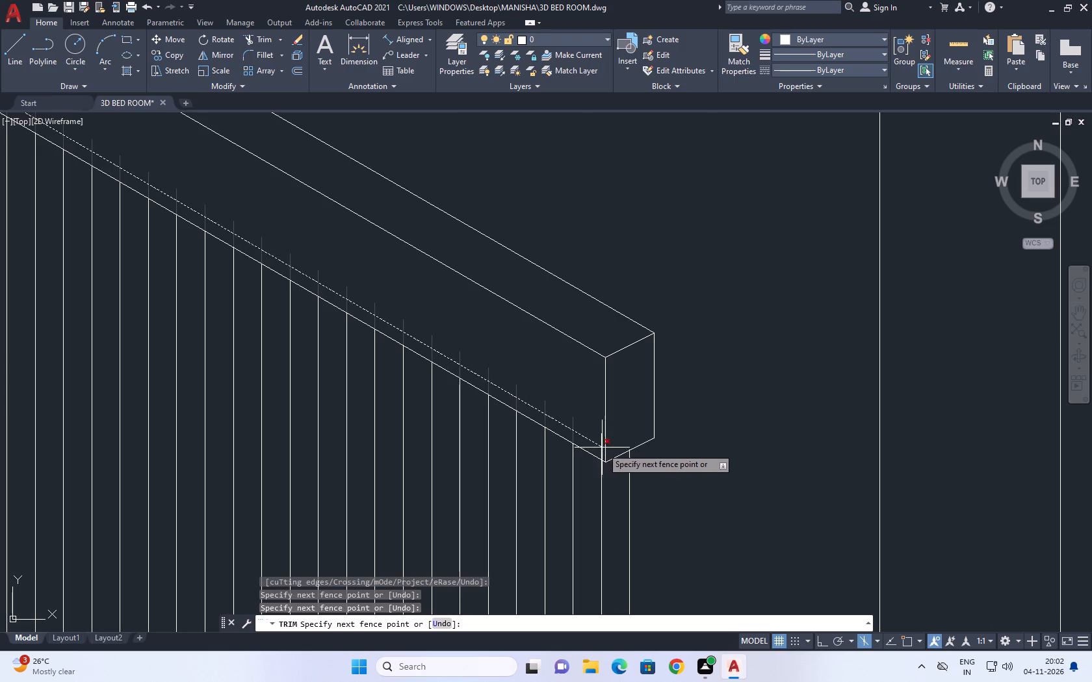
left_click(604, 449)
scroll(471, 342, "down", 3)
key("Escape")
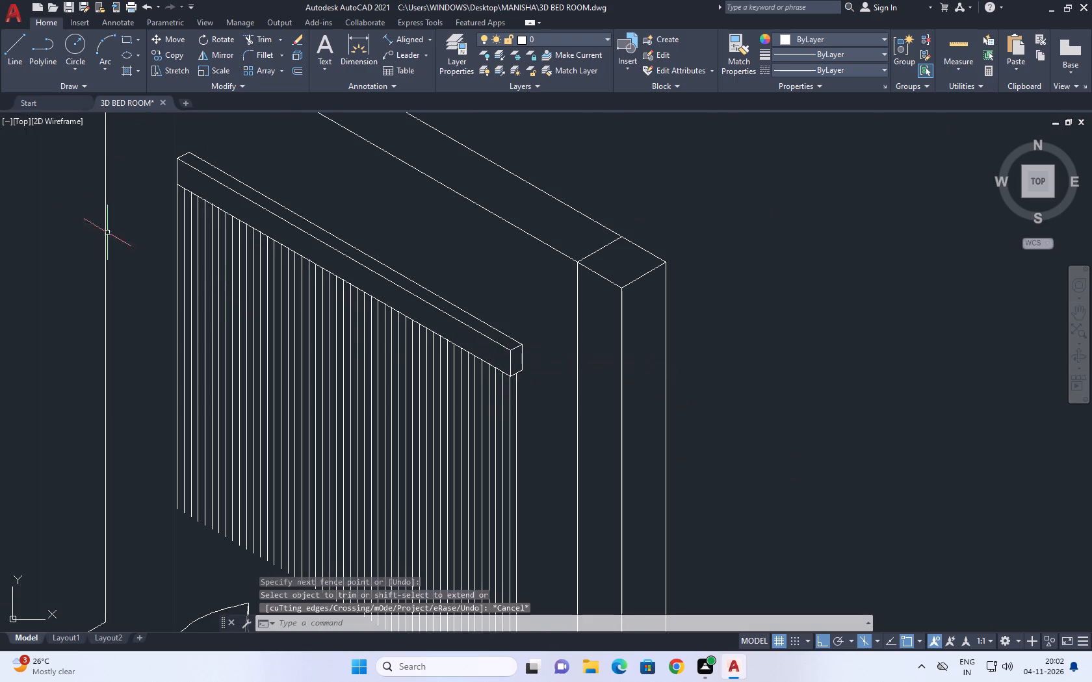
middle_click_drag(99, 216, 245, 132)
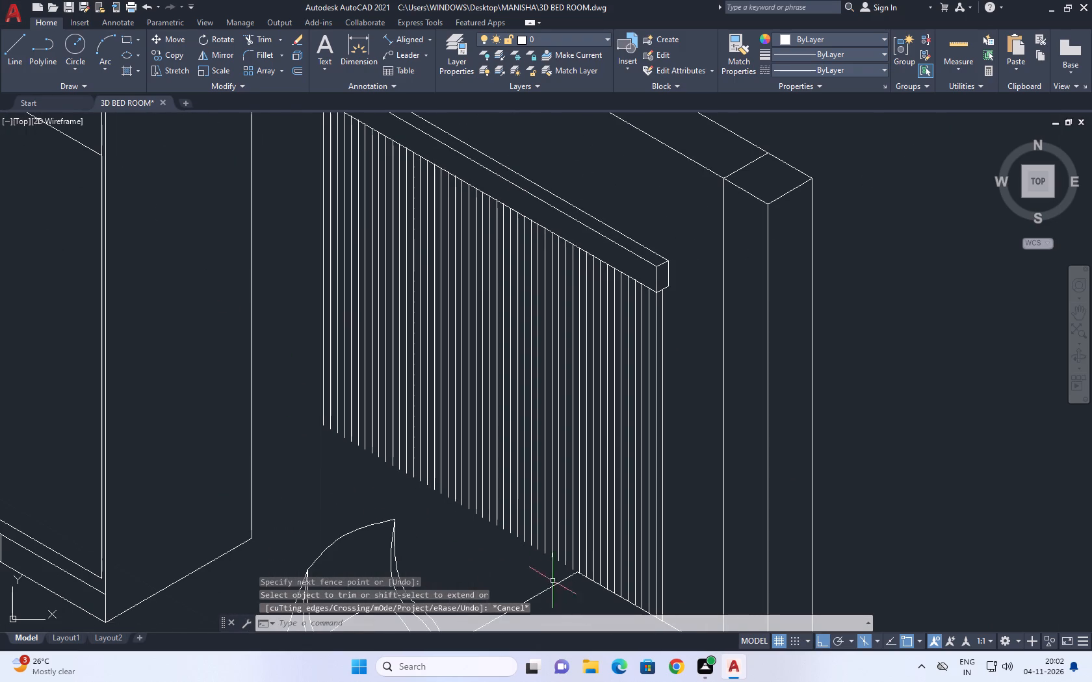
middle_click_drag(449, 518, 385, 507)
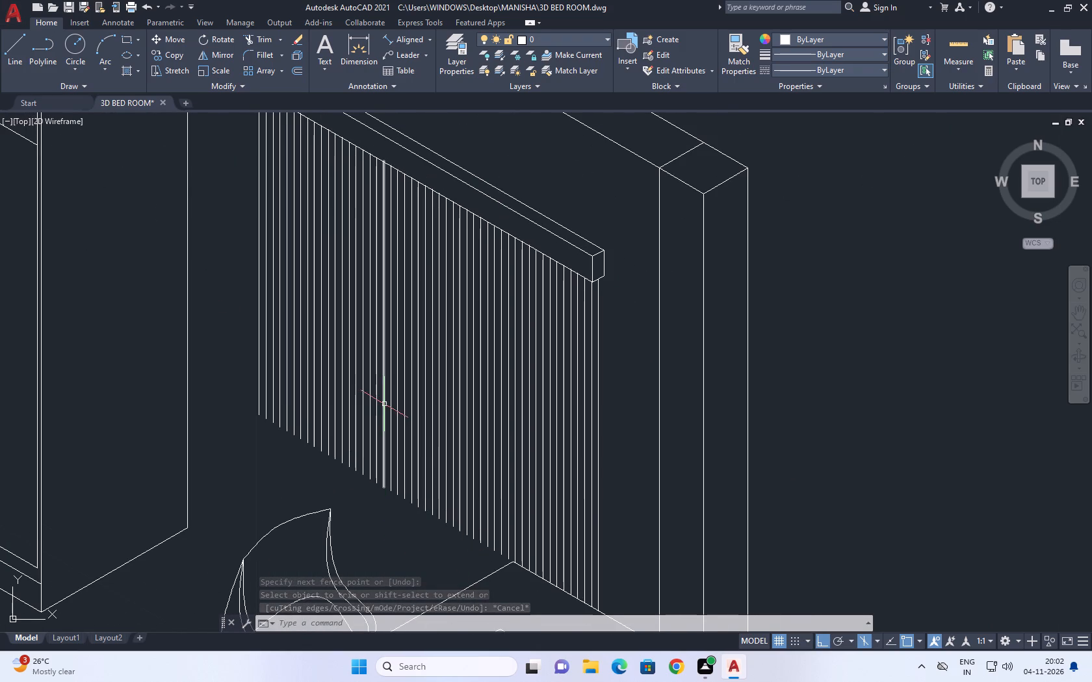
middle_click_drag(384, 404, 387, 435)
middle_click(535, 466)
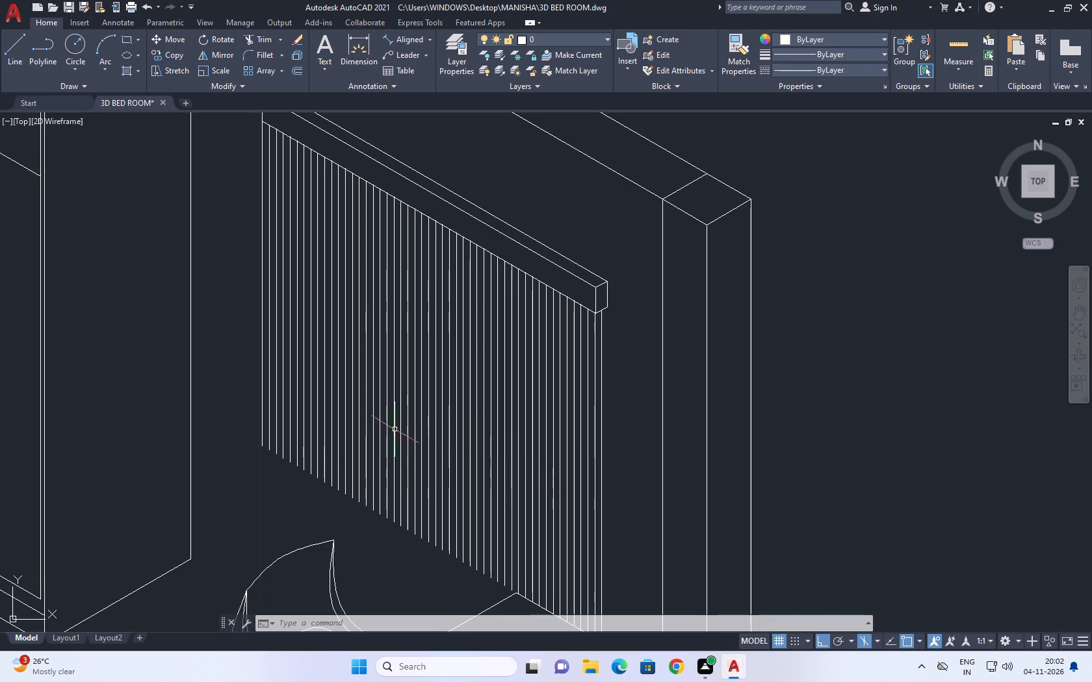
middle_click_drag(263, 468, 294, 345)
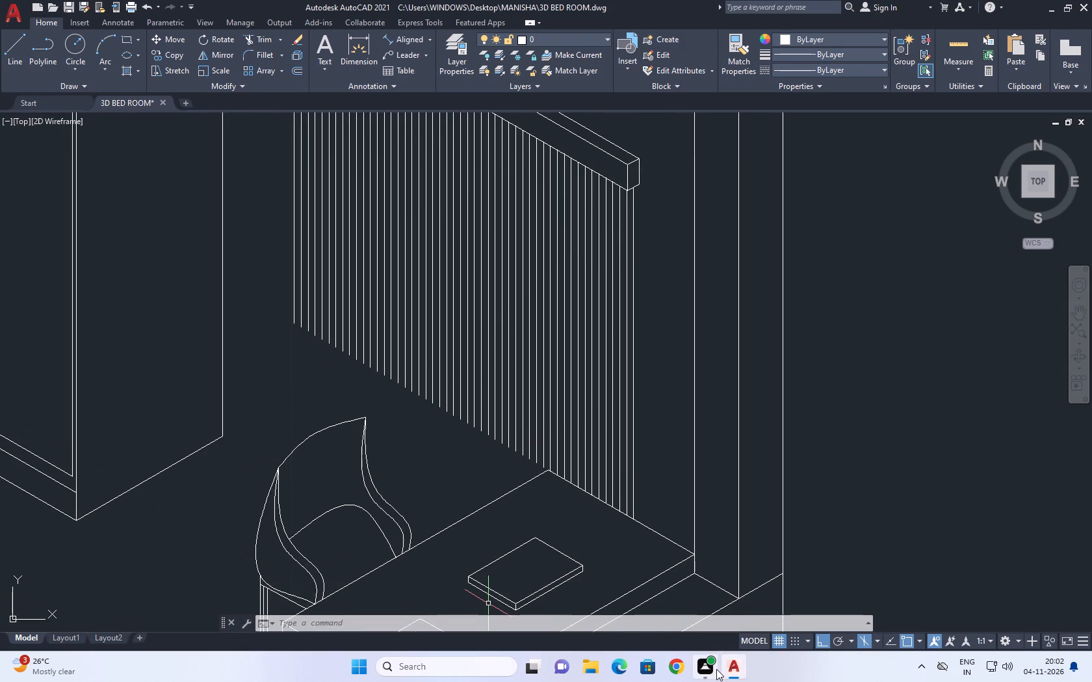
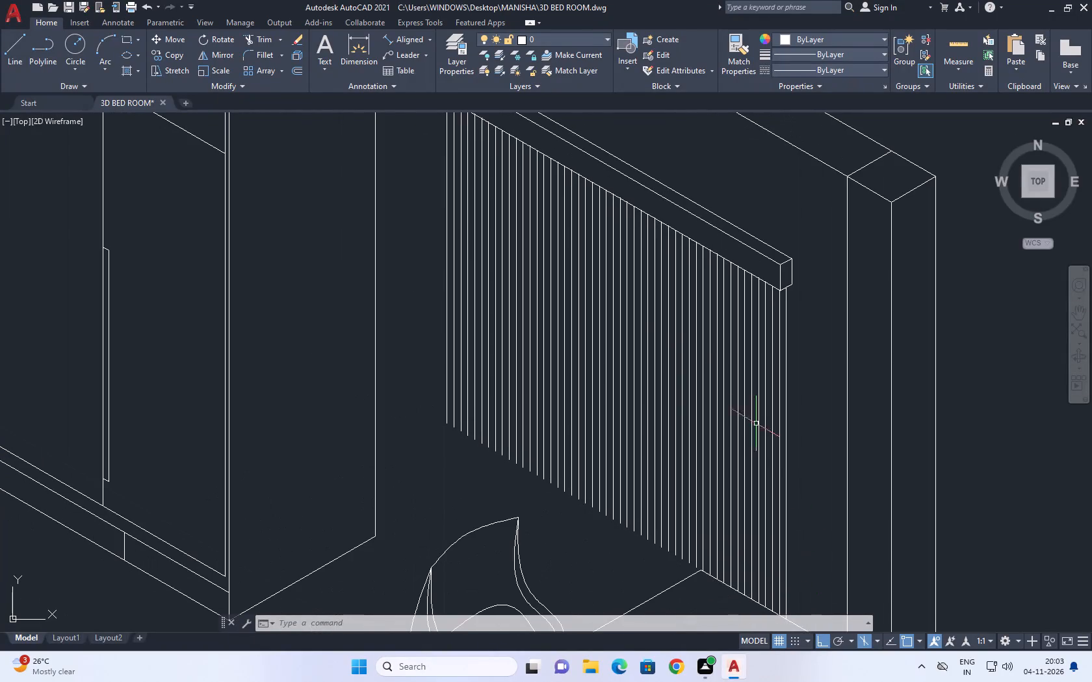
Erase the middle group of vertical curtain lines under the pelmet, leaving a pleated curtain panel at each end.
middle_click_drag(640, 323, 713, 383)
scroll(750, 448, "up", 1)
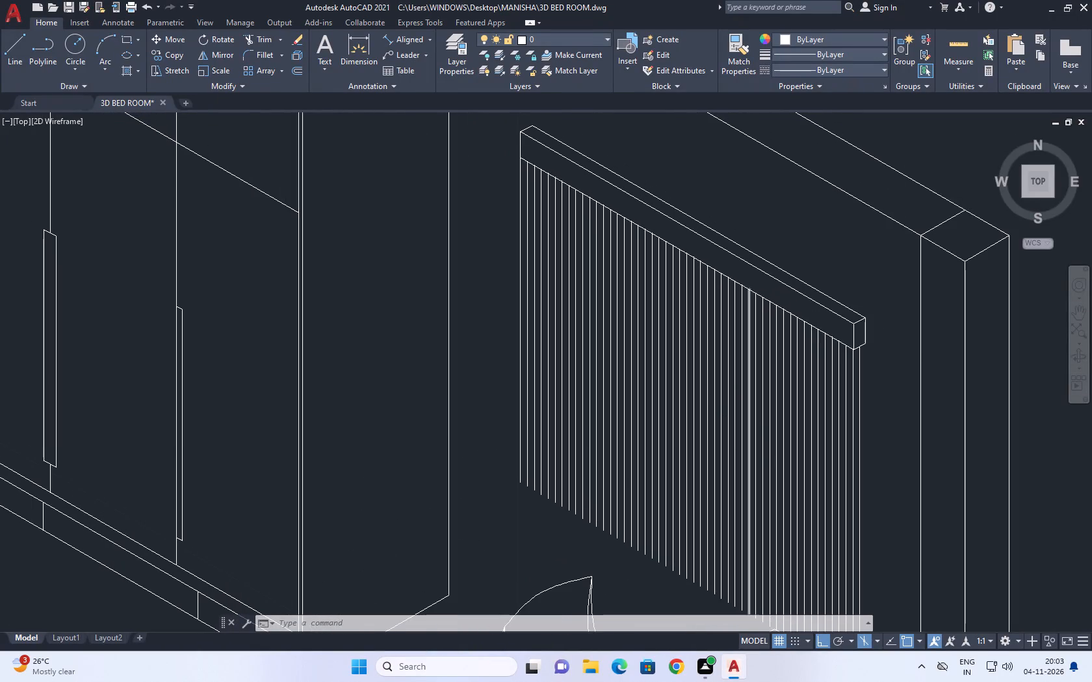
scroll(750, 448, "up", 1)
left_click(752, 453)
scroll(495, 358, "down", 1)
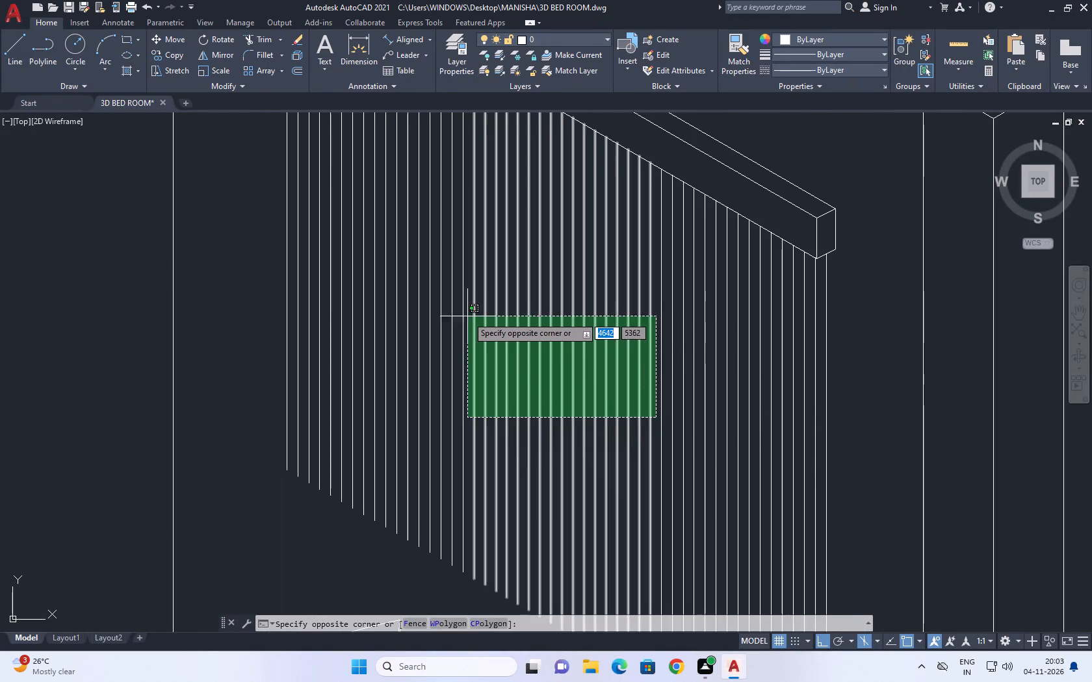
left_click(424, 300)
right_click(489, 291)
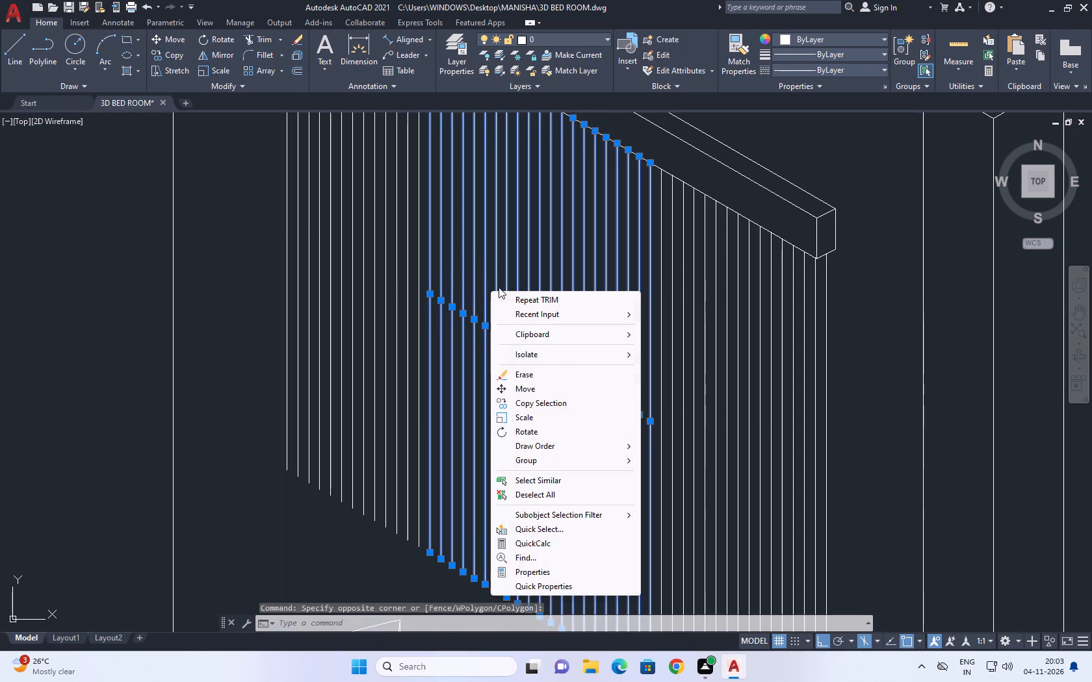
left_click(559, 374)
scroll(568, 365, "down", 2)
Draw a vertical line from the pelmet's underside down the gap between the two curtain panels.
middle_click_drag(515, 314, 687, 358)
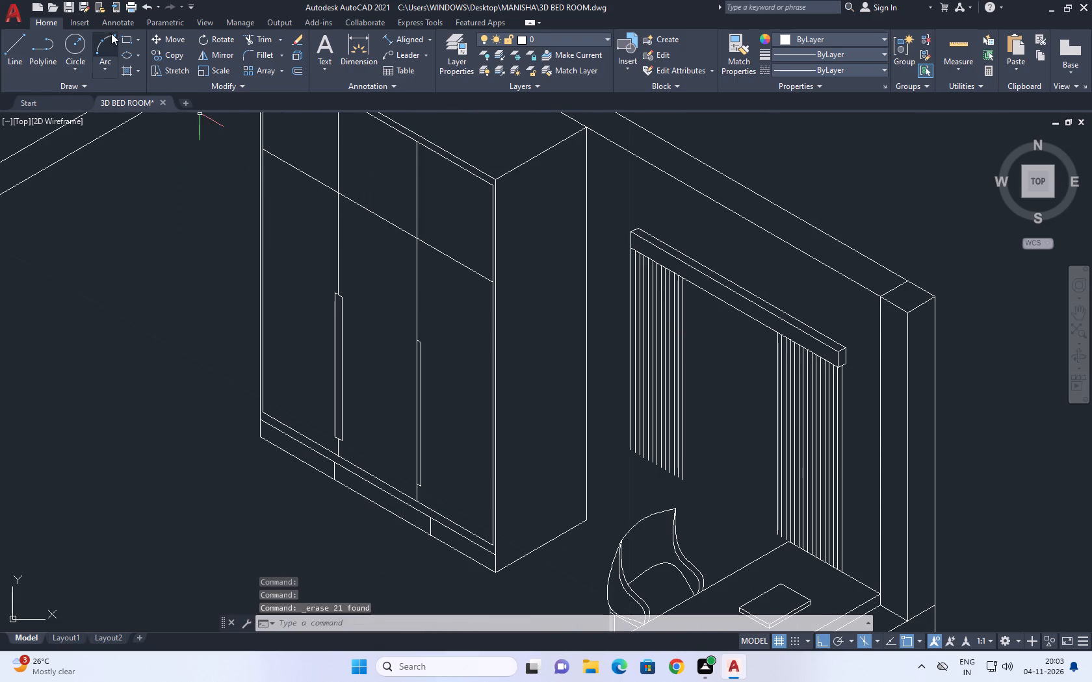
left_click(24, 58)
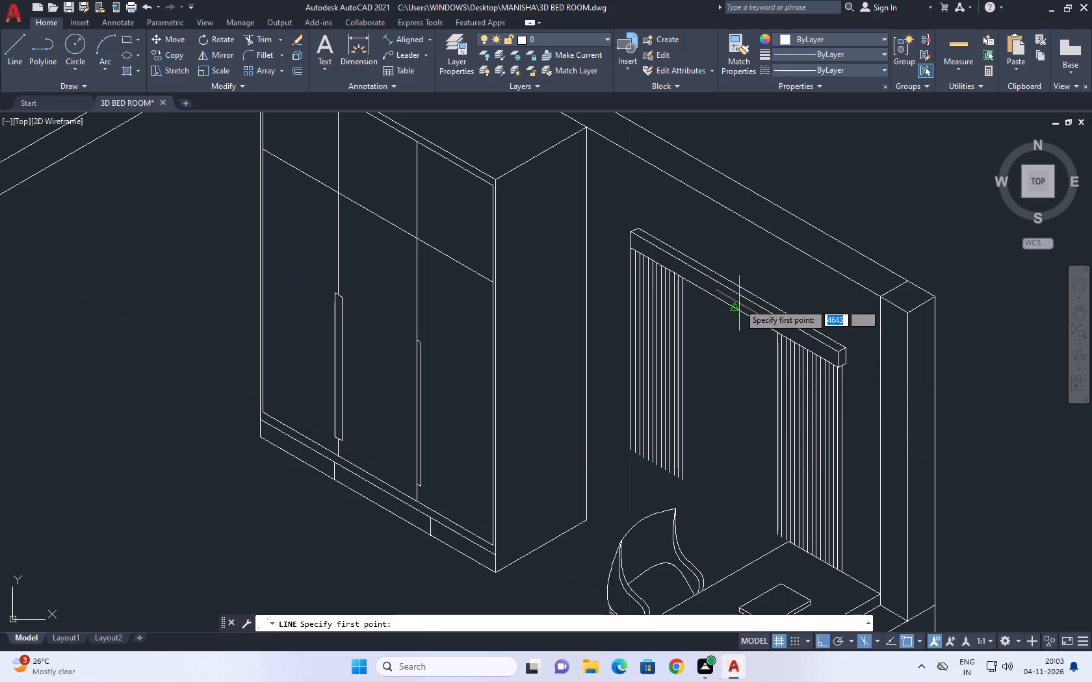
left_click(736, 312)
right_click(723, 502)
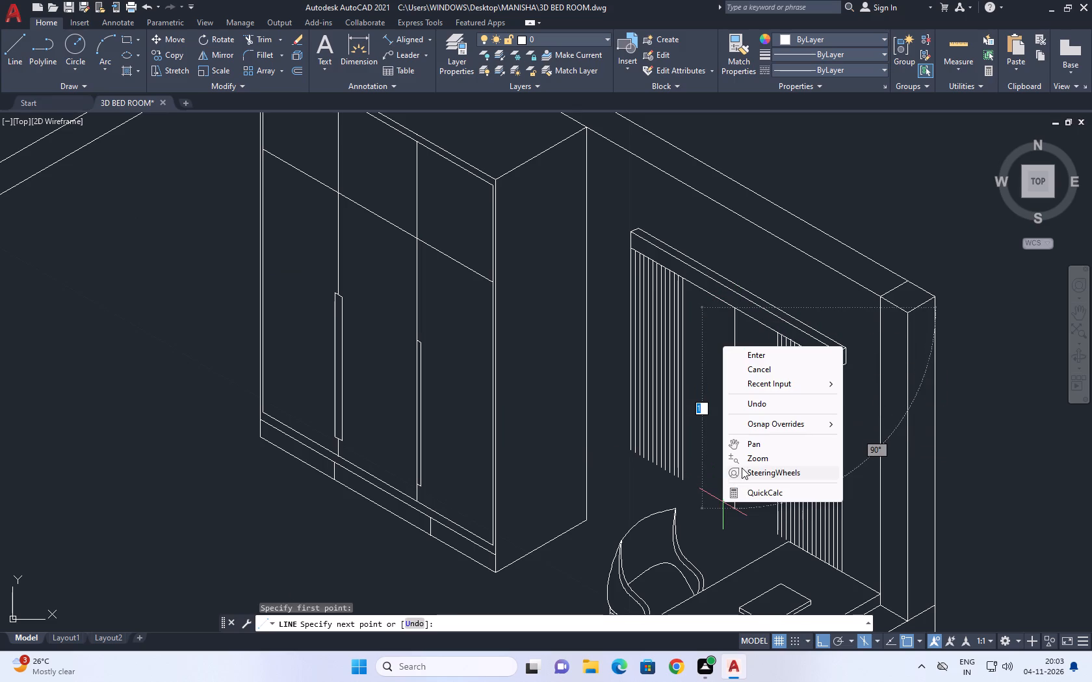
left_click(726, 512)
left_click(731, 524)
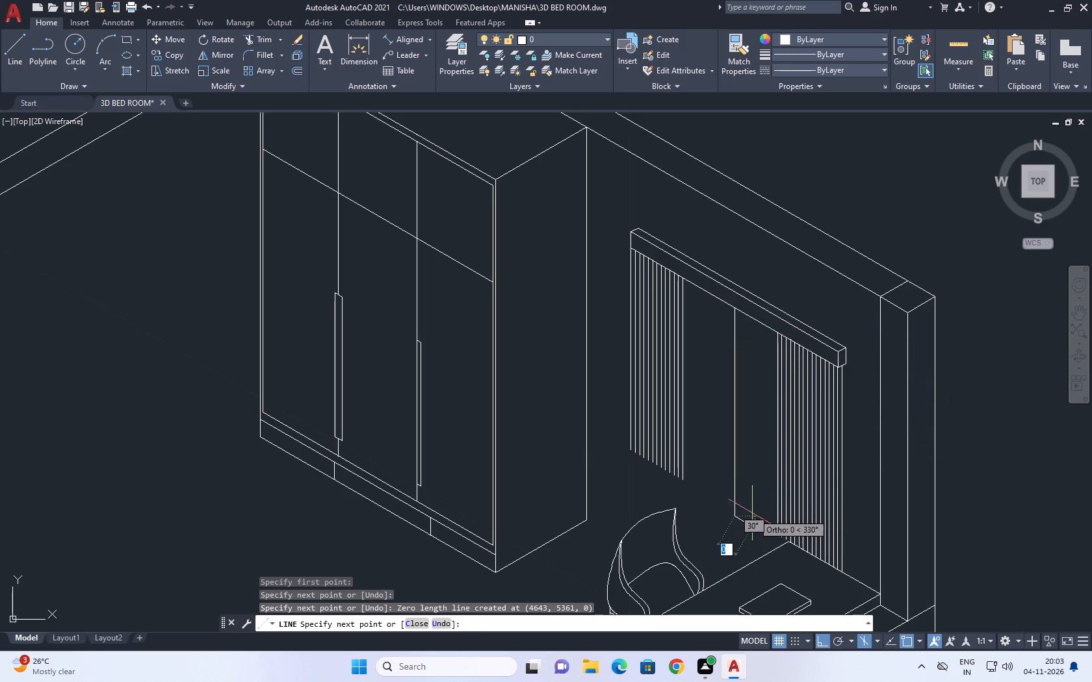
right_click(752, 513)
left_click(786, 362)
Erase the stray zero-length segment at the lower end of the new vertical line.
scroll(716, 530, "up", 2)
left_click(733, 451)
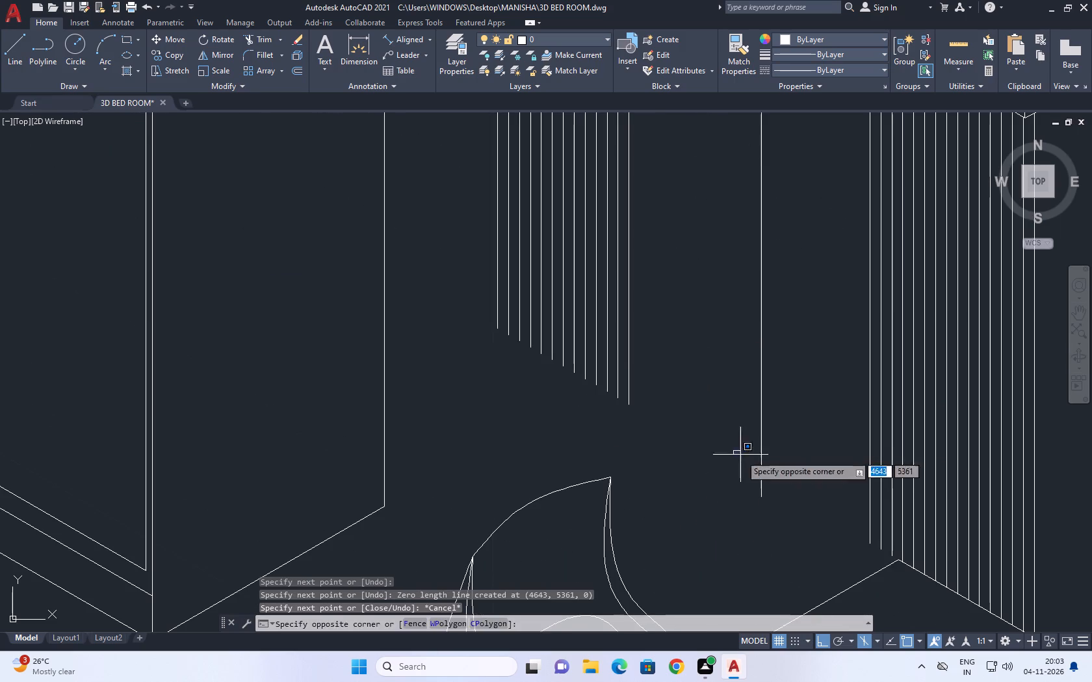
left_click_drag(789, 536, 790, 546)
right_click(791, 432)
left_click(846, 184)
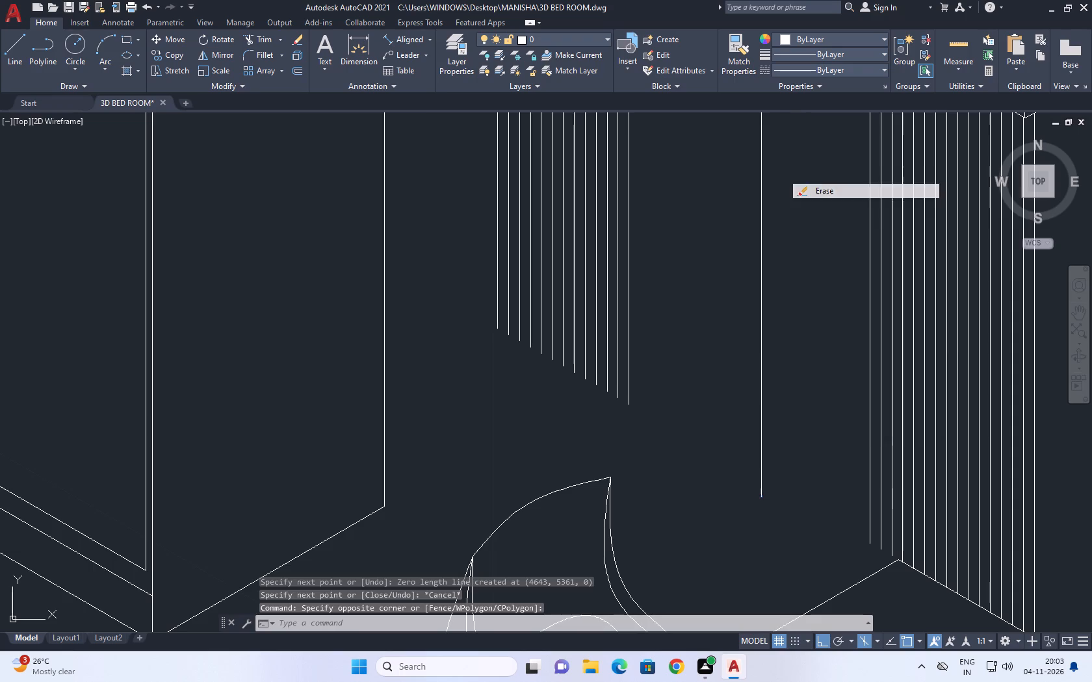
Draw a line along the pelmet's underside joining the inner edges of the two curtain panels.
scroll(695, 423, "down", 2)
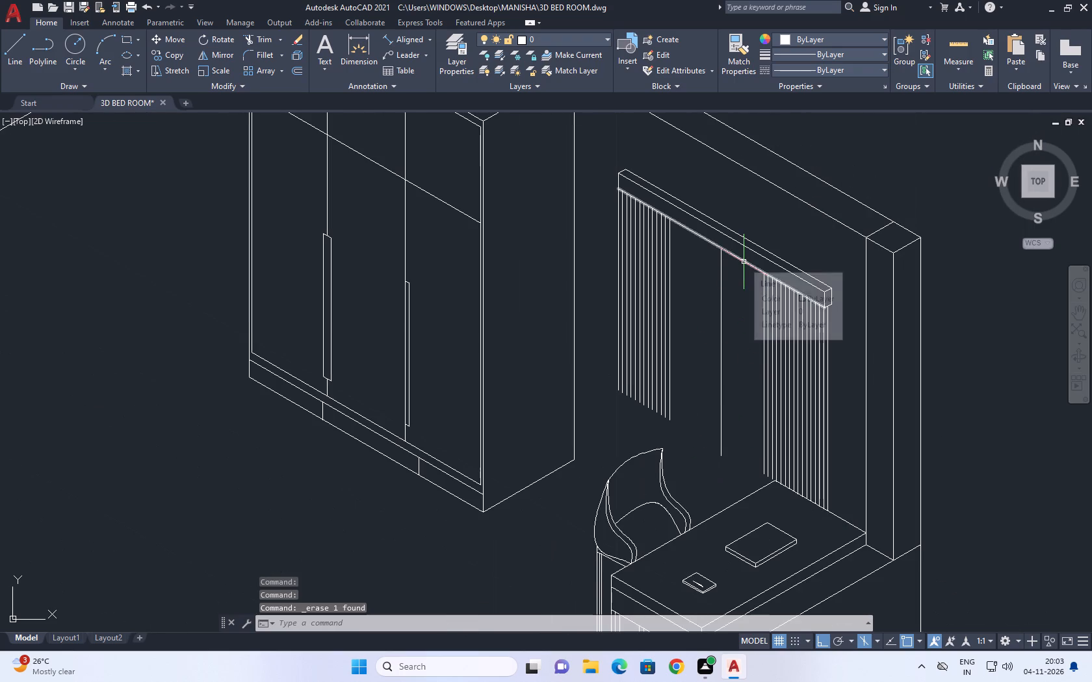
middle_click_drag(744, 262, 739, 280)
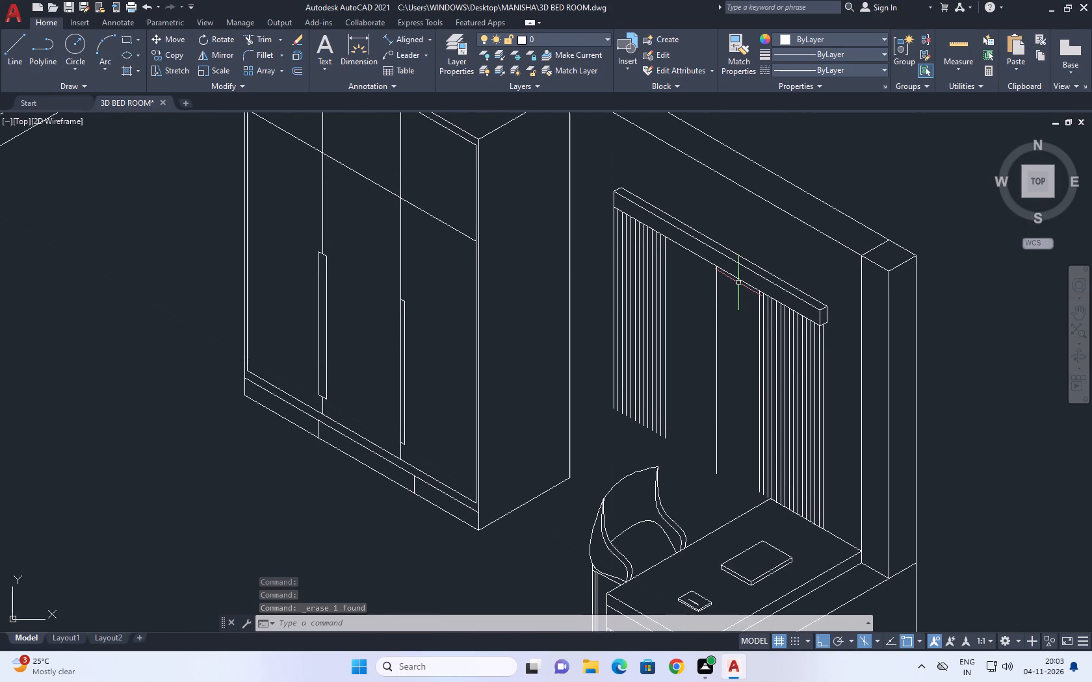
left_click(738, 283)
left_click(733, 296)
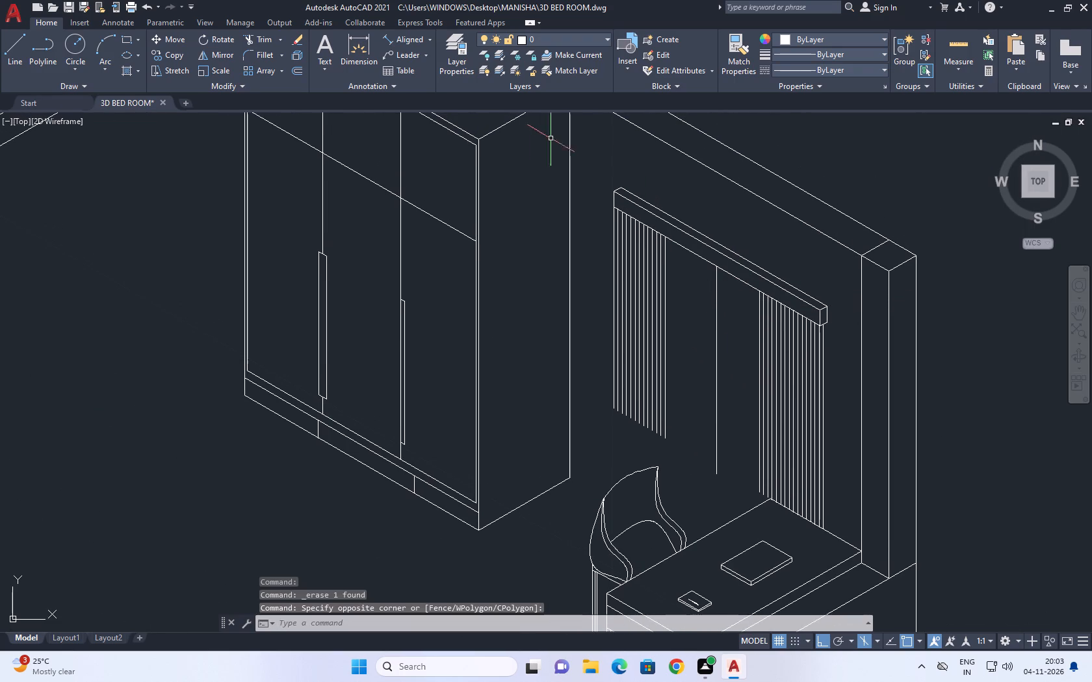
left_click(12, 55)
scroll(677, 258, "up", 1)
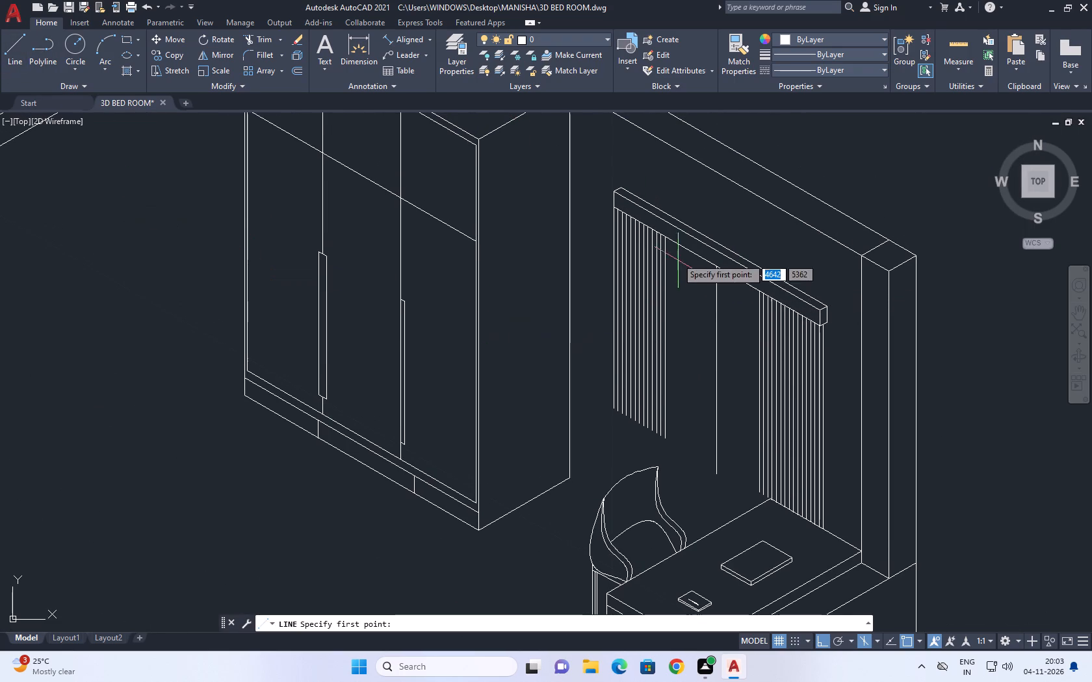
scroll(677, 258, "up", 1)
left_click(645, 212)
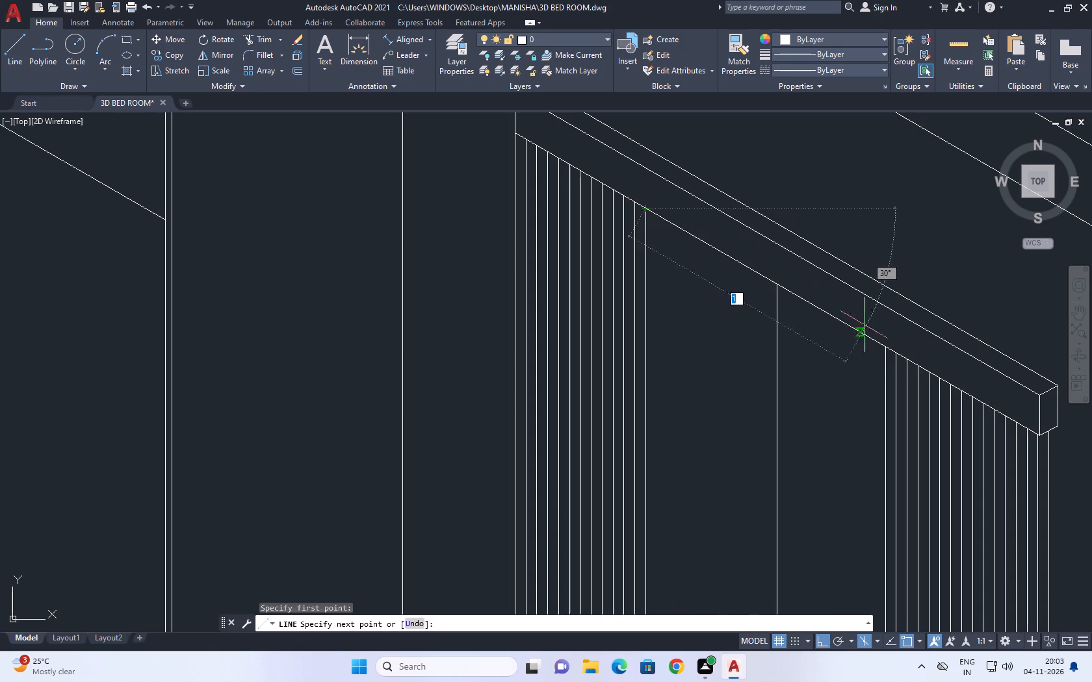
left_click(887, 351)
right_click(861, 309)
left_click(895, 335)
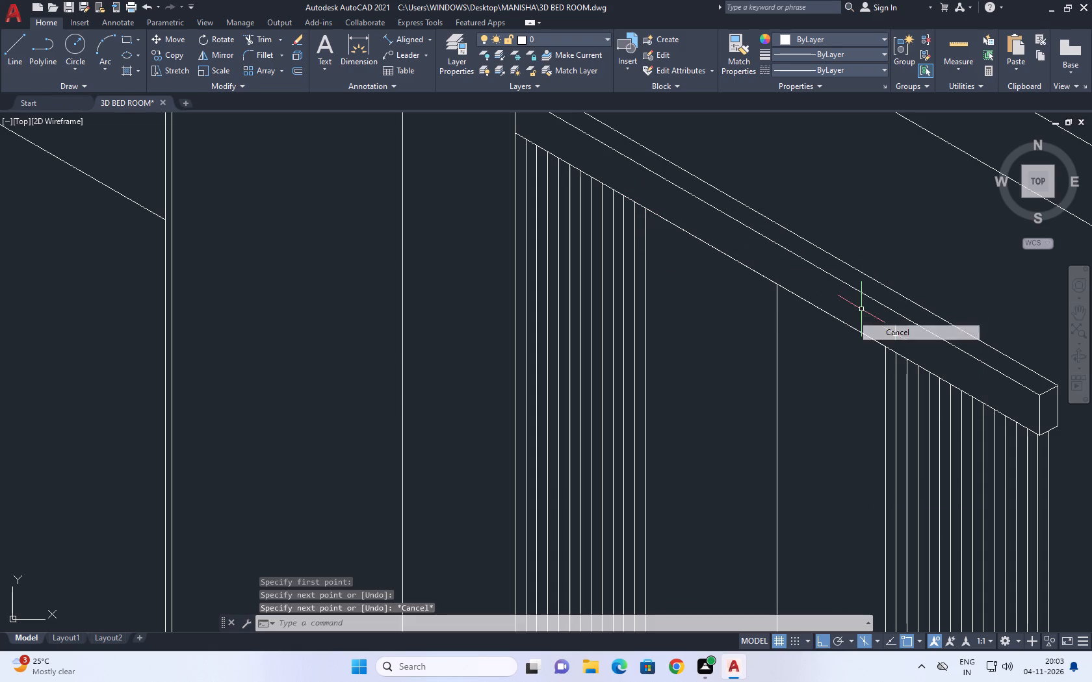
Copy the pelmet underside line straight down twice between the curtains, once just below the pelmet and once near the curtains' lower part.
left_click(866, 336)
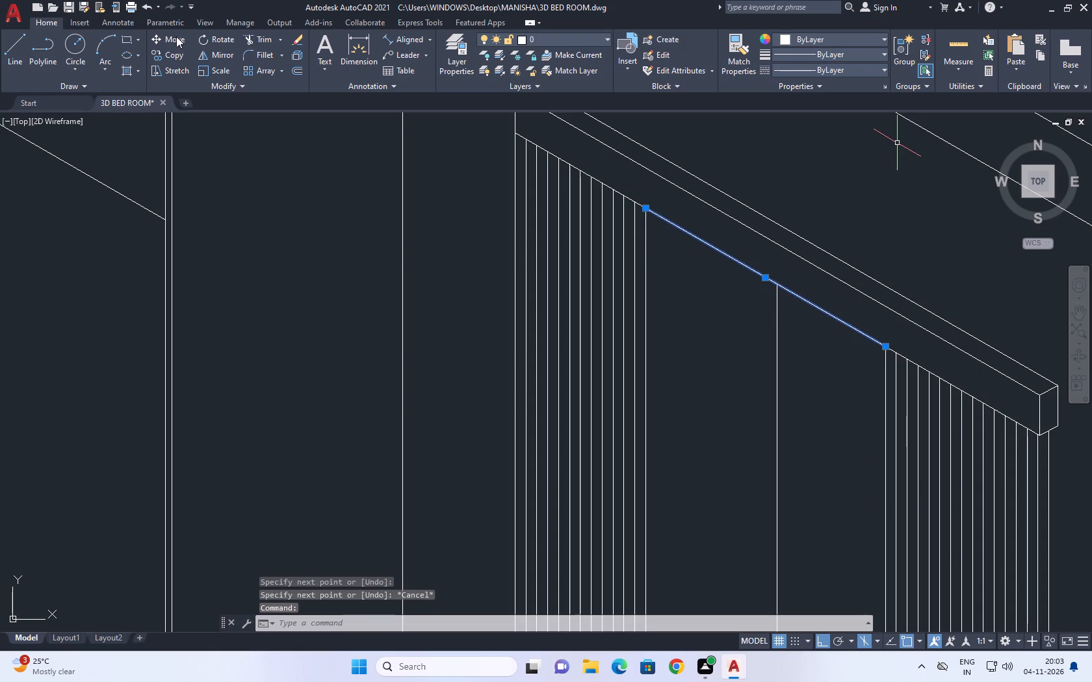
left_click(173, 57)
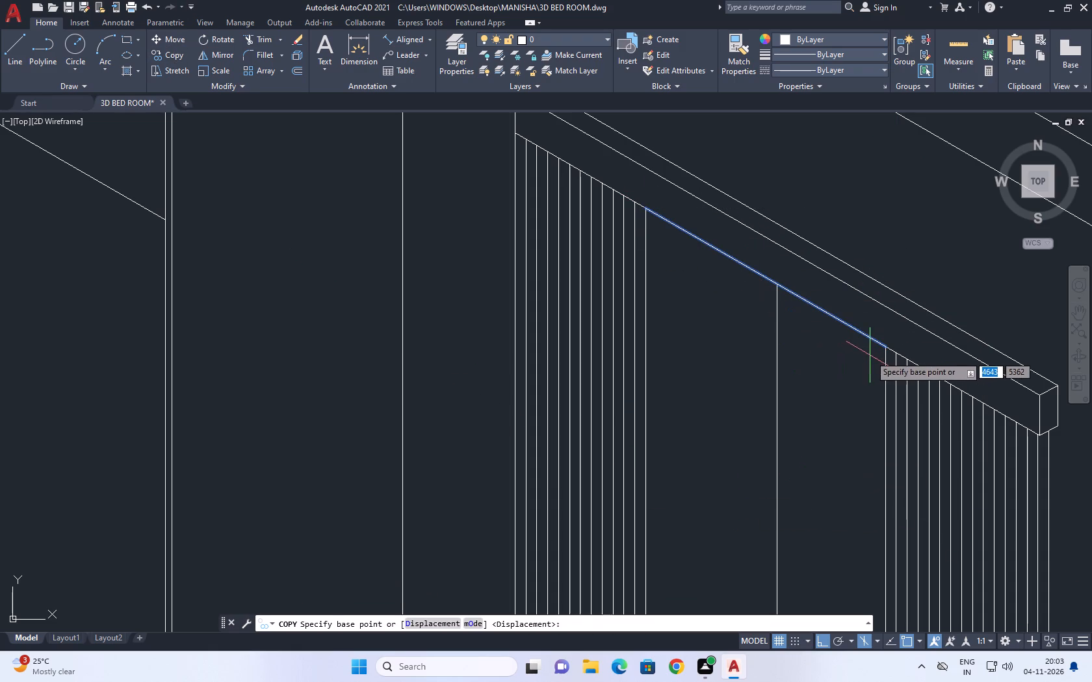
left_click(878, 350)
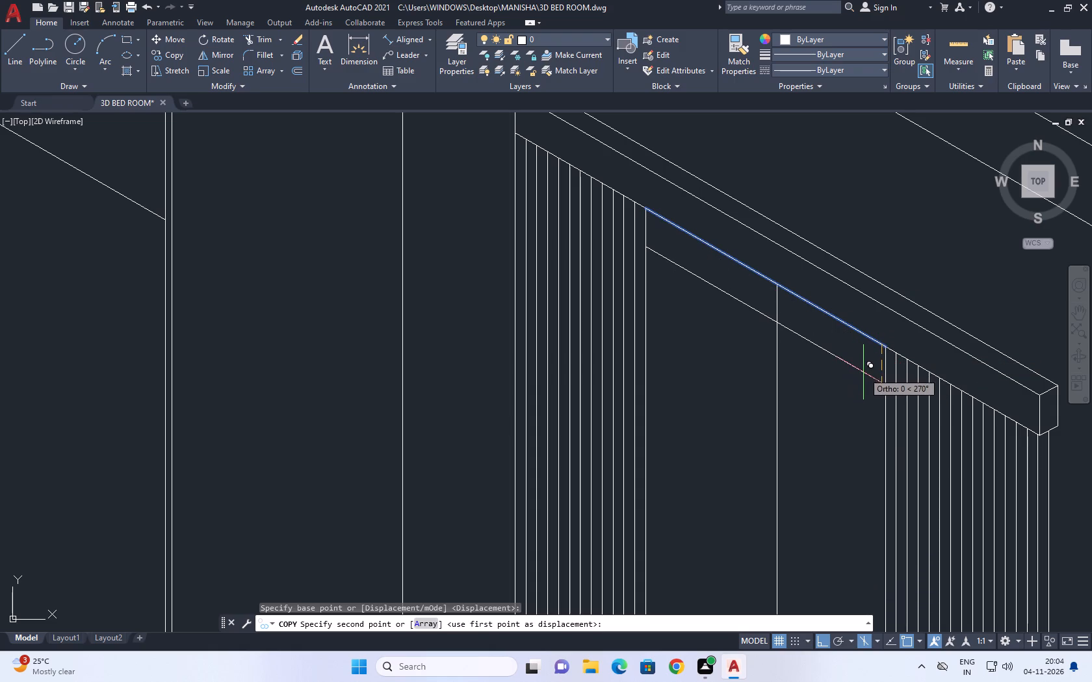
left_click(863, 372)
middle_click_drag(843, 438, 779, 333)
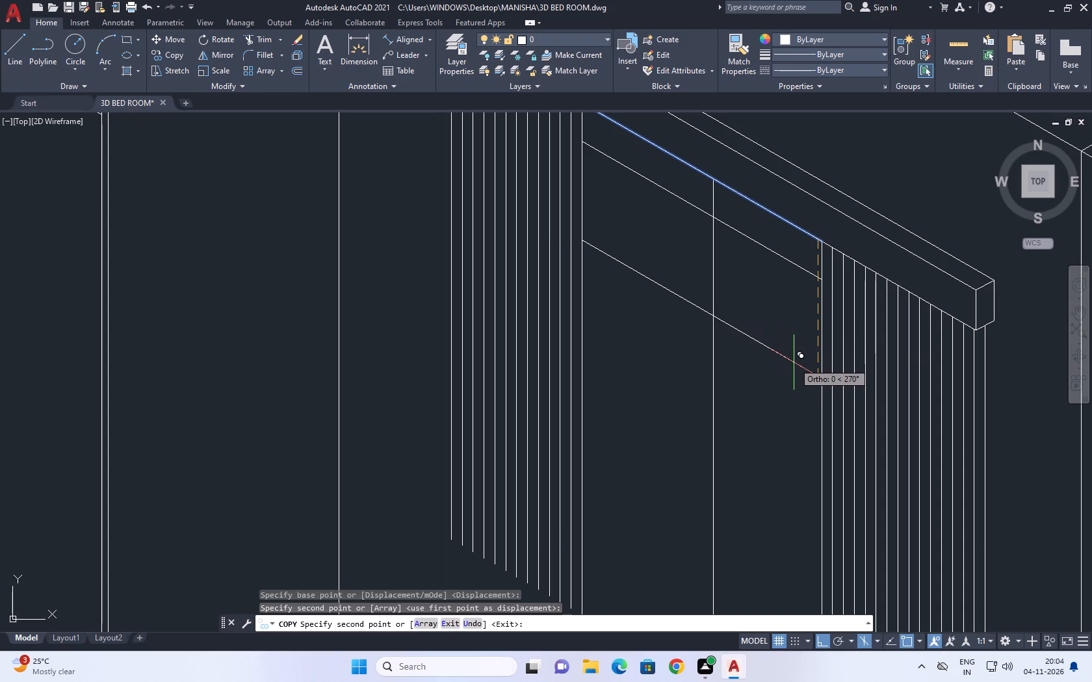
middle_click_drag(794, 370, 799, 415)
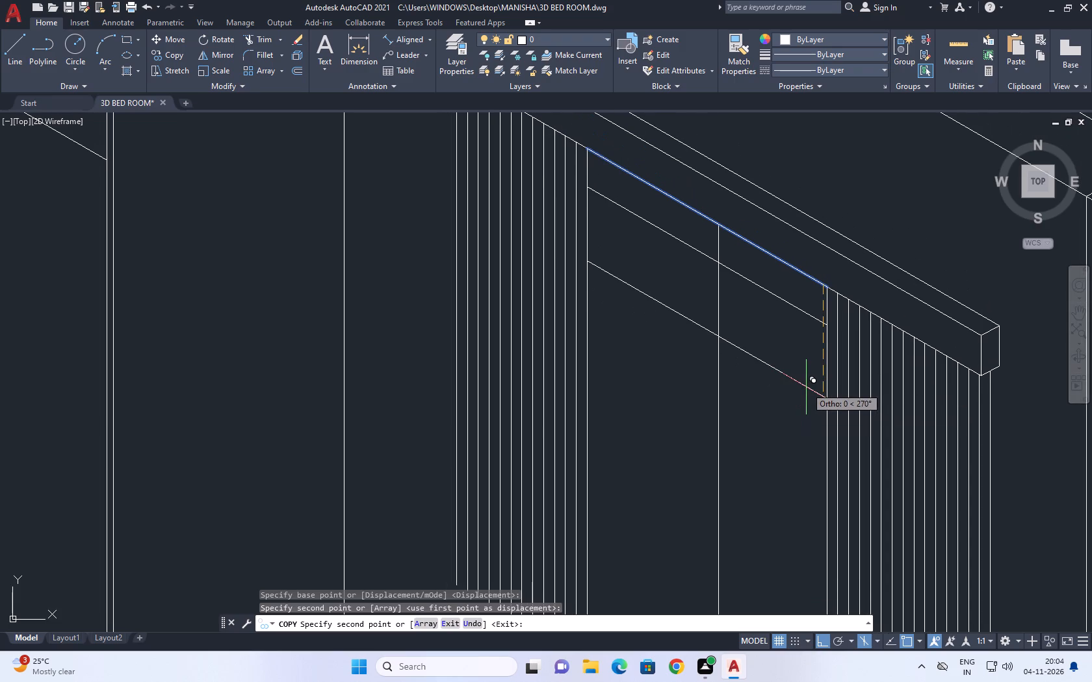
middle_click_drag(804, 407, 801, 459)
scroll(801, 409, "down", 2)
middle_click_drag(796, 447, 789, 425)
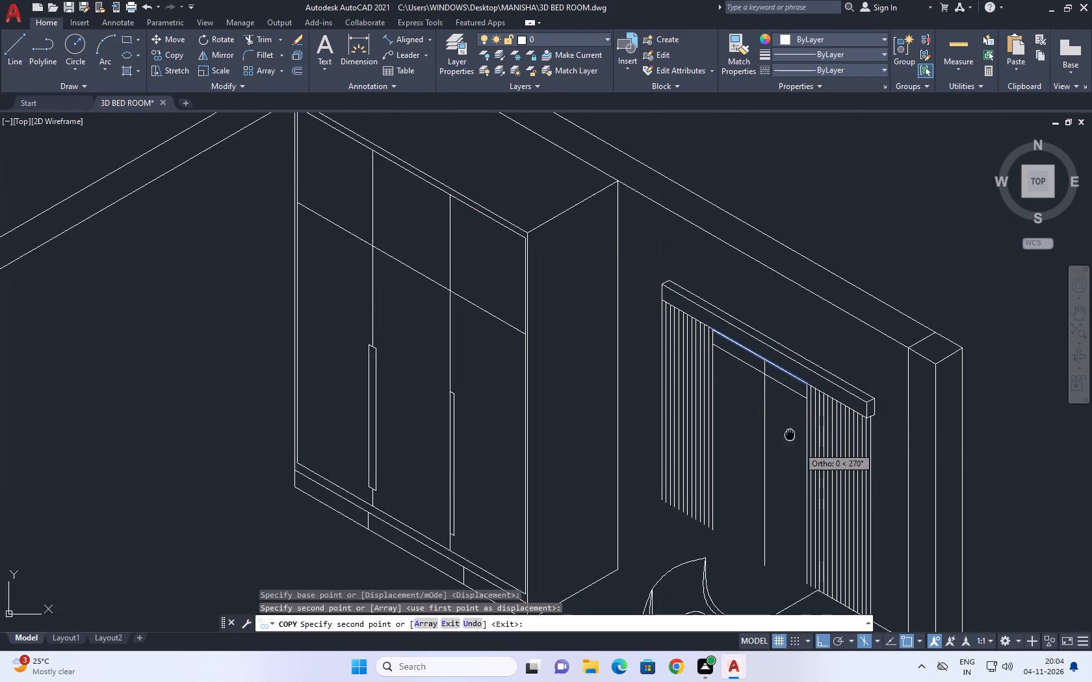
middle_click_drag(789, 425, 788, 374)
middle_click_drag(775, 453, 751, 341)
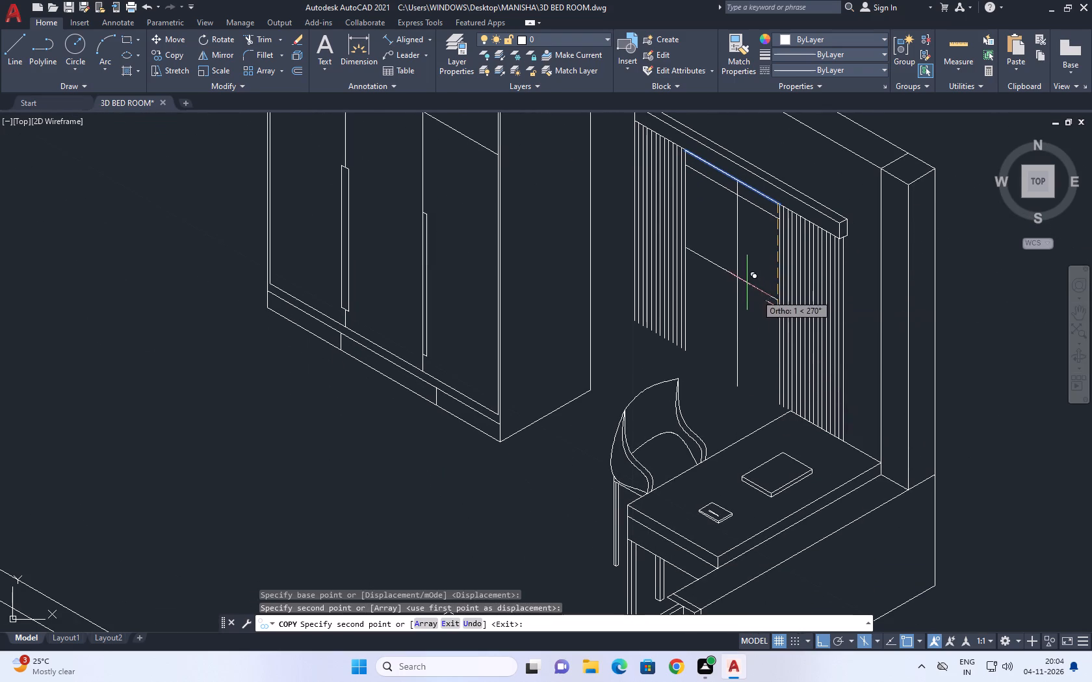
middle_click_drag(778, 326, 773, 361)
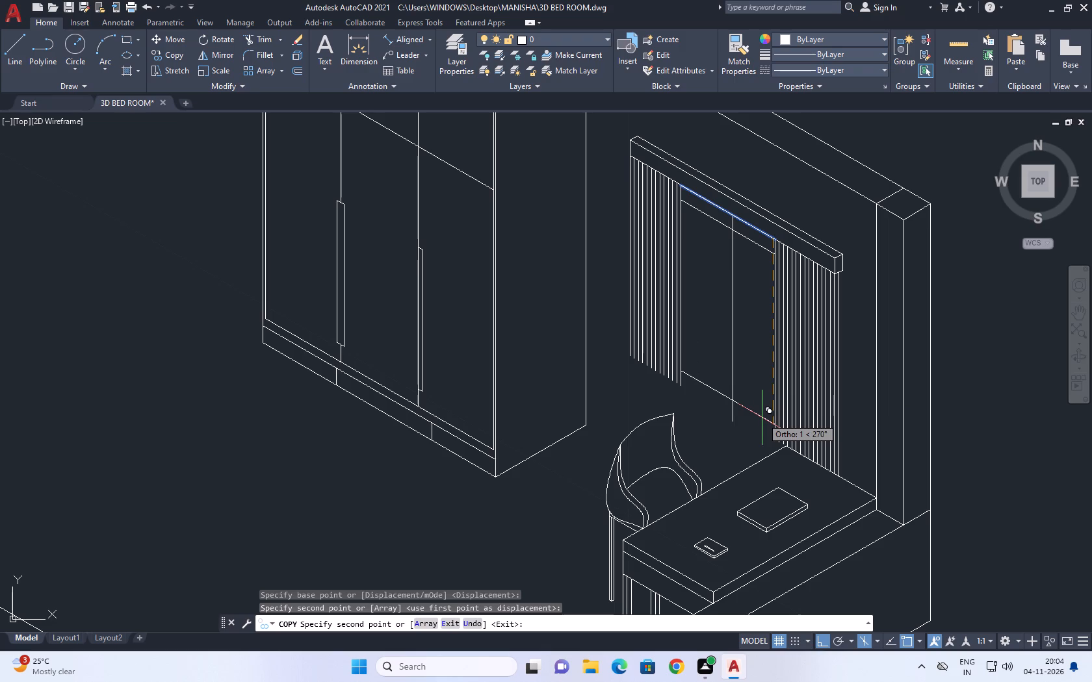
scroll(772, 383, "up", 4)
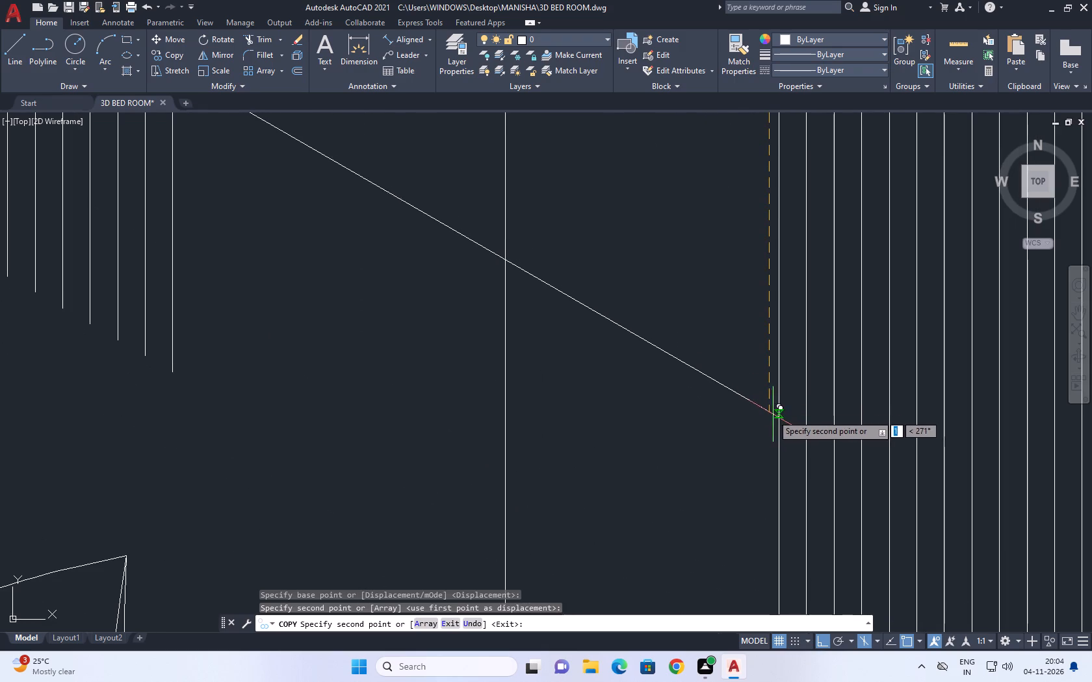
left_click(769, 414)
key("Escape")
Move the lower sloping line between the curtains slightly straight up.
scroll(785, 357, "down", 3)
middle_click_drag(738, 298, 738, 323)
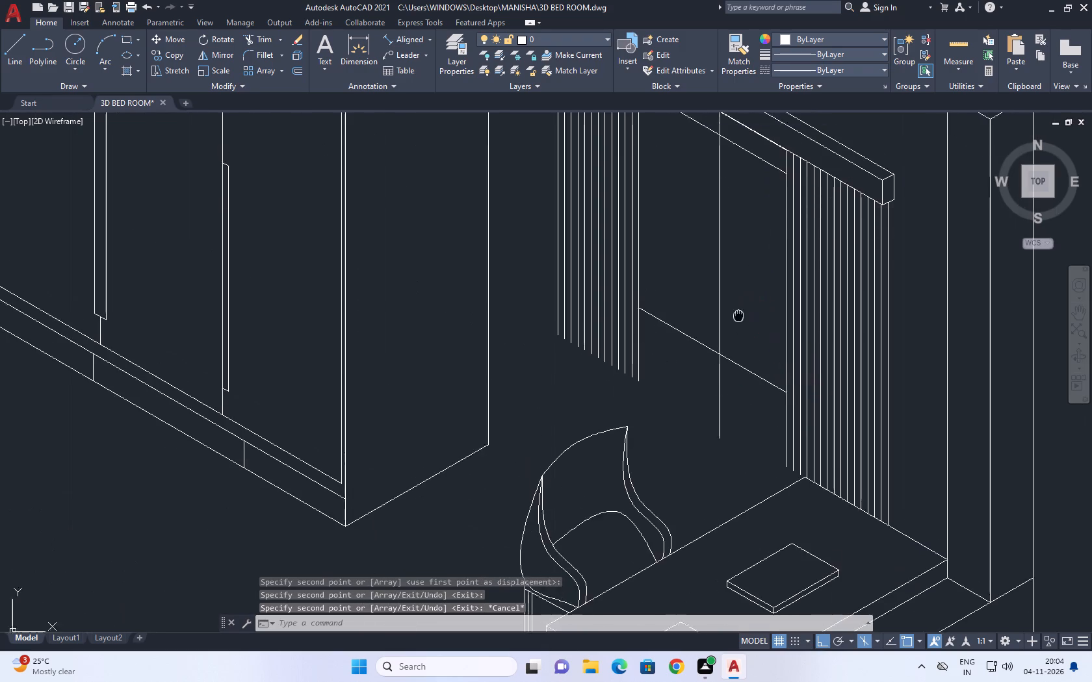
middle_click_drag(738, 323, 750, 401)
left_click(778, 457)
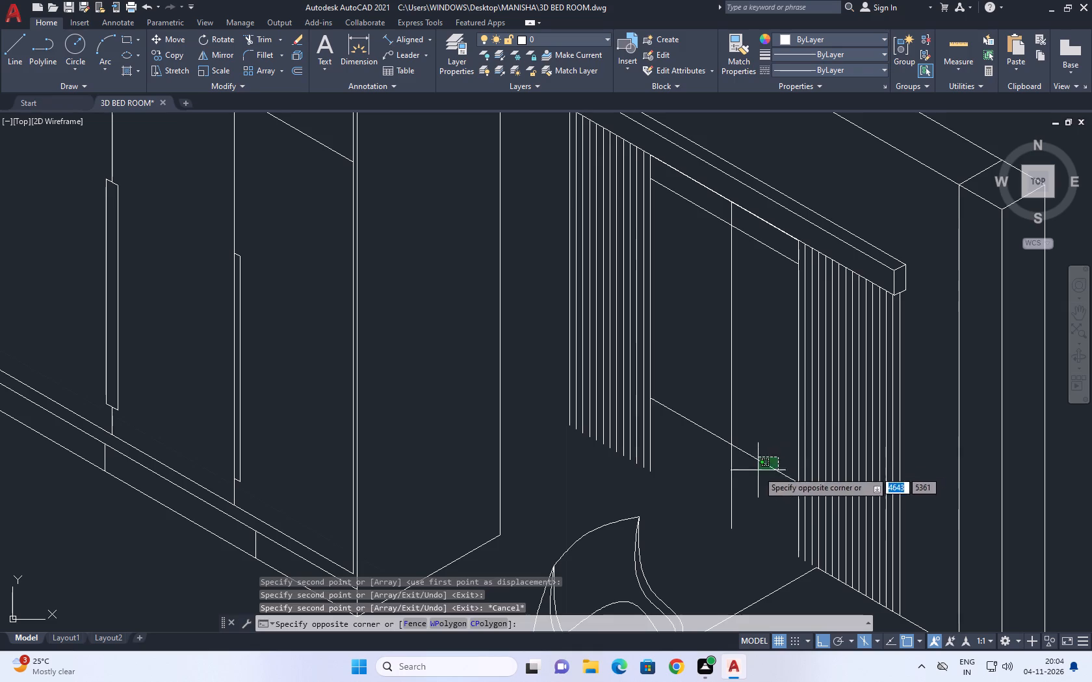
left_click(759, 479)
key("m")
key("space")
left_click(784, 448)
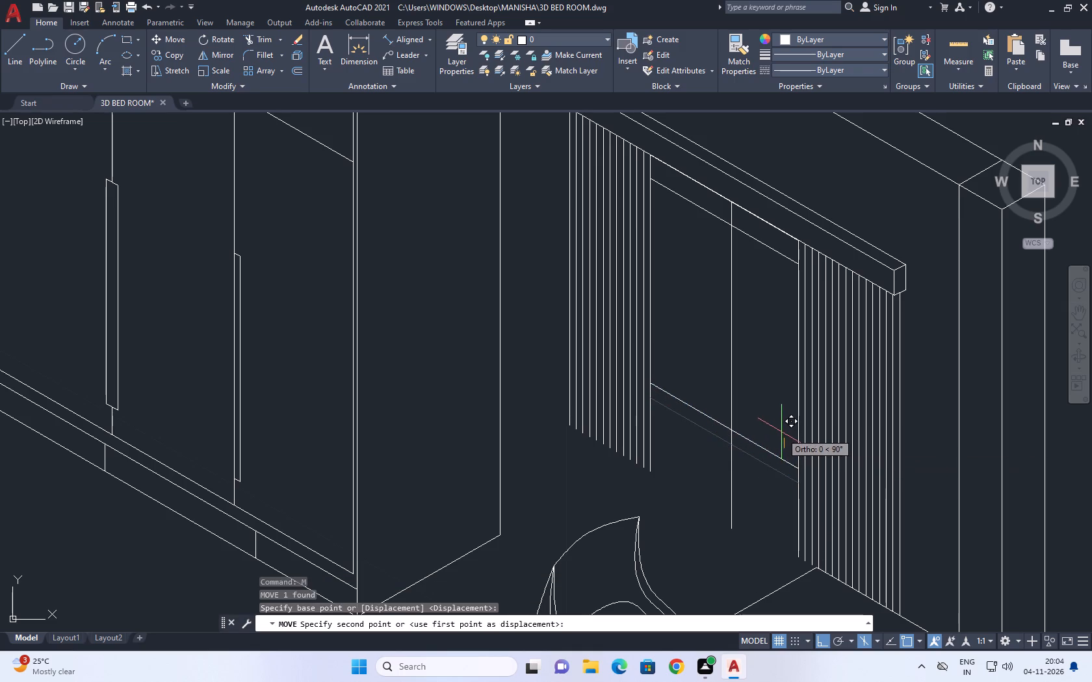
left_click(780, 429)
key("Escape")
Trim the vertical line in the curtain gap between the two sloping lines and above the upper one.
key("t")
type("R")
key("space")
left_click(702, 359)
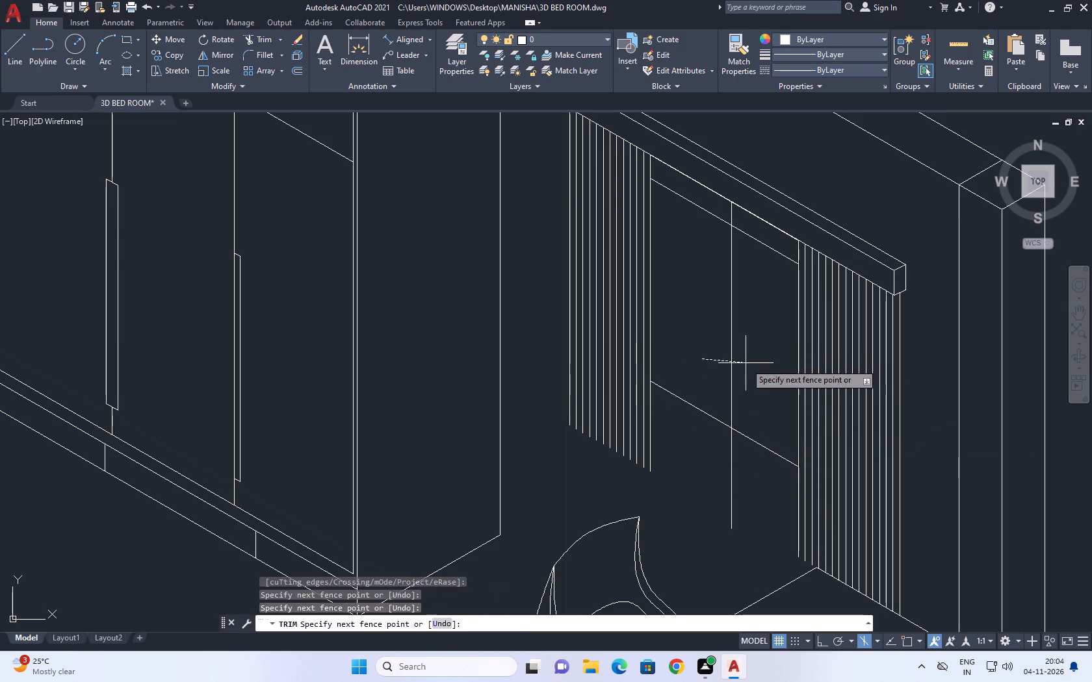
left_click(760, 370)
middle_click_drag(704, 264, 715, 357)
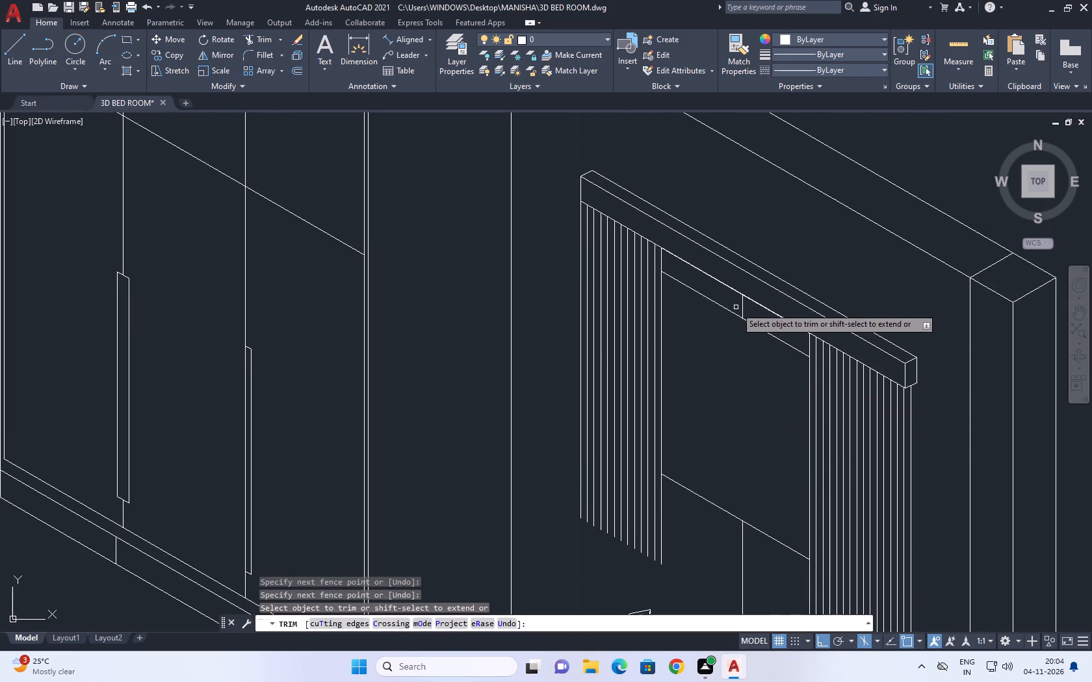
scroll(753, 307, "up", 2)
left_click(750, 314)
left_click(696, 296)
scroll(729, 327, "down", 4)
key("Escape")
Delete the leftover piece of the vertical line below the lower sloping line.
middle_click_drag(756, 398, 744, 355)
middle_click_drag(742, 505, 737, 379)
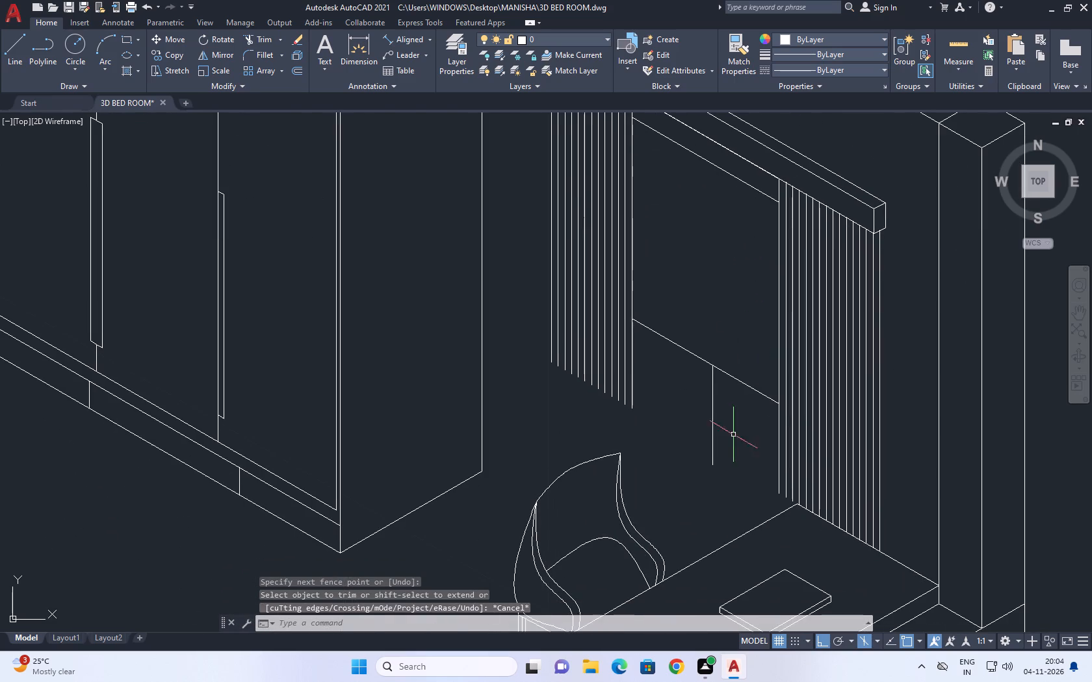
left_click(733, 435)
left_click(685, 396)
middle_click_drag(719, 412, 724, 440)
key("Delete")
Review the window and curtains in relation to the wardrobe, desk and rest of the bedroom.
middle_click_drag(704, 449, 780, 427)
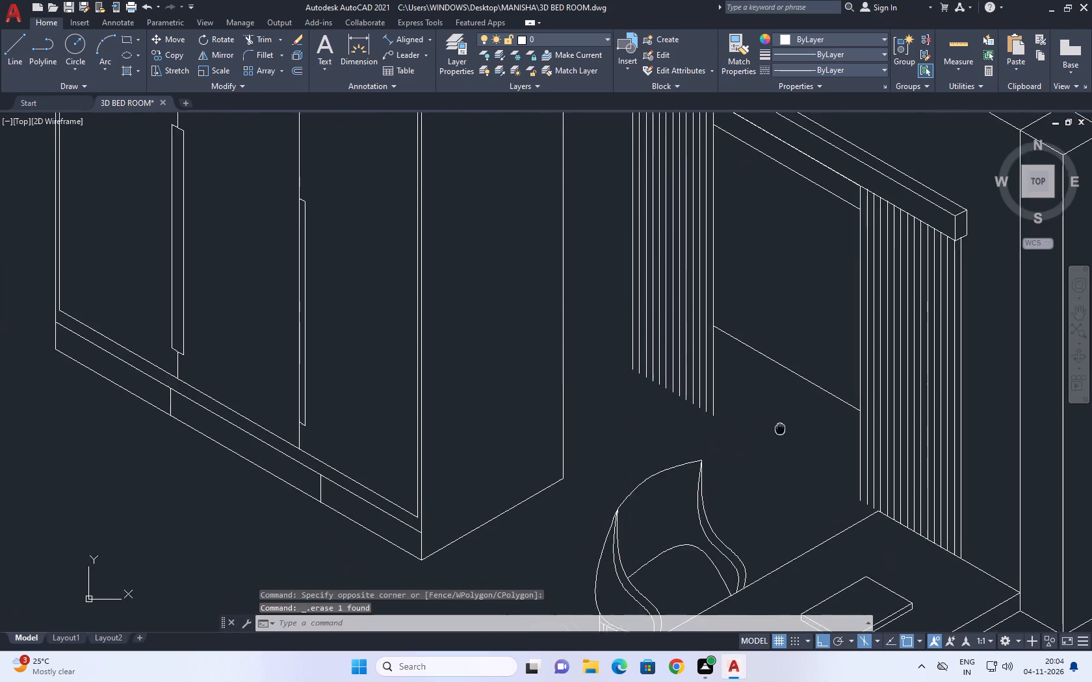
middle_click_drag(780, 427, 788, 423)
middle_click_drag(550, 399, 637, 408)
scroll(733, 409, "down", 2)
middle_click_drag(812, 386, 816, 404)
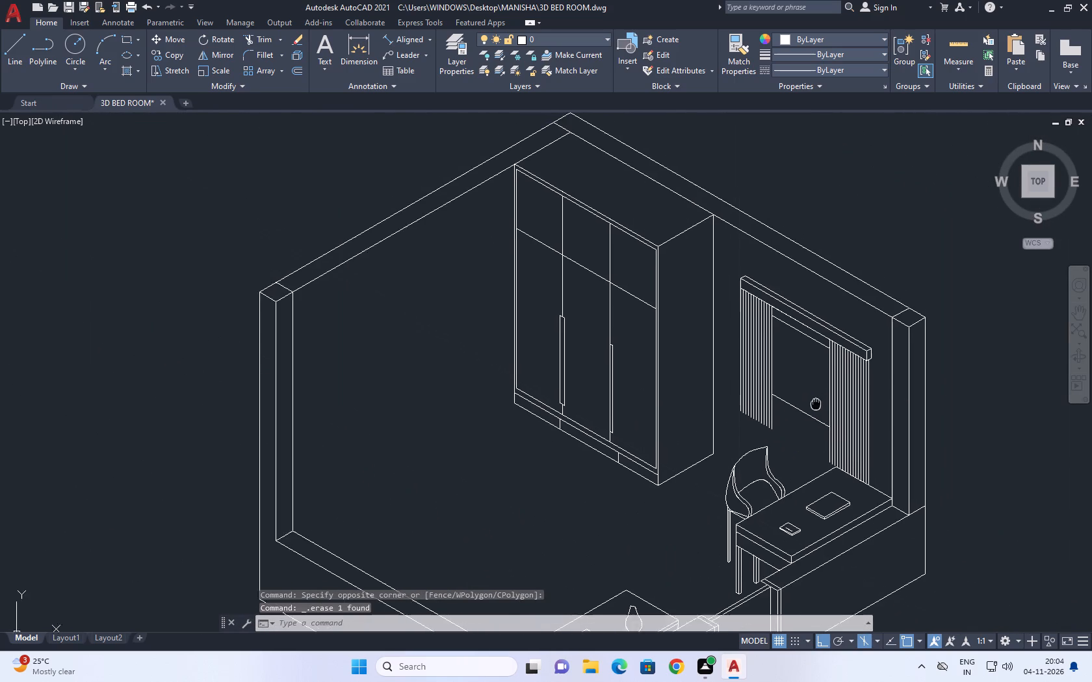
middle_click_drag(816, 404, 819, 412)
middle_click_drag(792, 426, 766, 405)
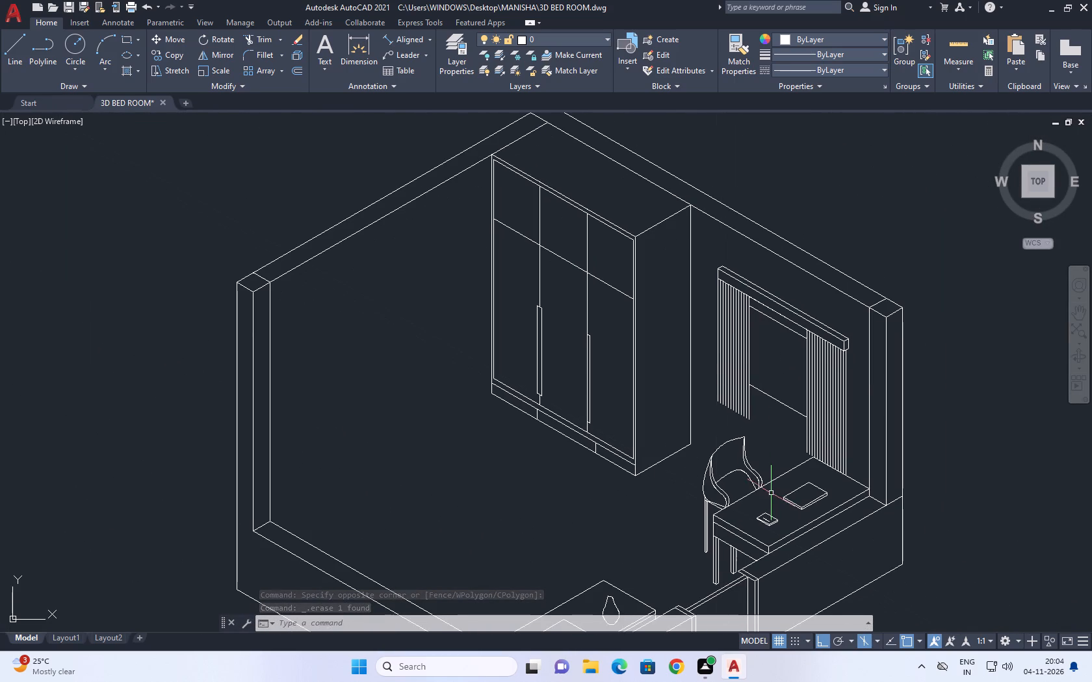
middle_click_drag(771, 334, 775, 368)
scroll(775, 368, "up", 1)
middle_click_drag(768, 333, 769, 349)
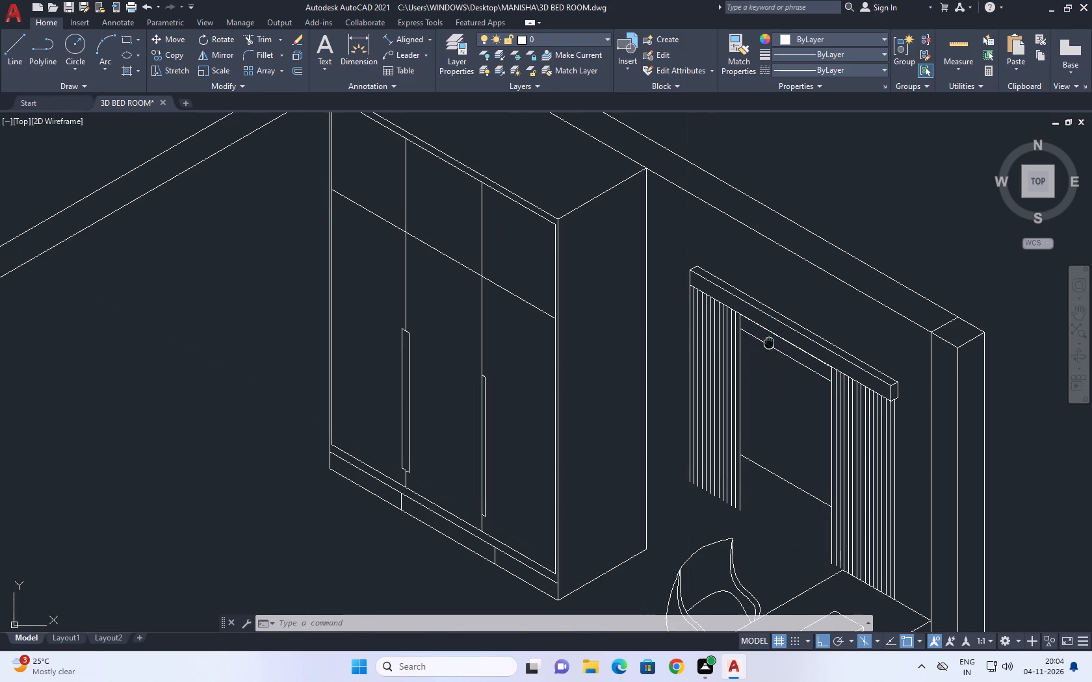
middle_click_drag(769, 349, 769, 355)
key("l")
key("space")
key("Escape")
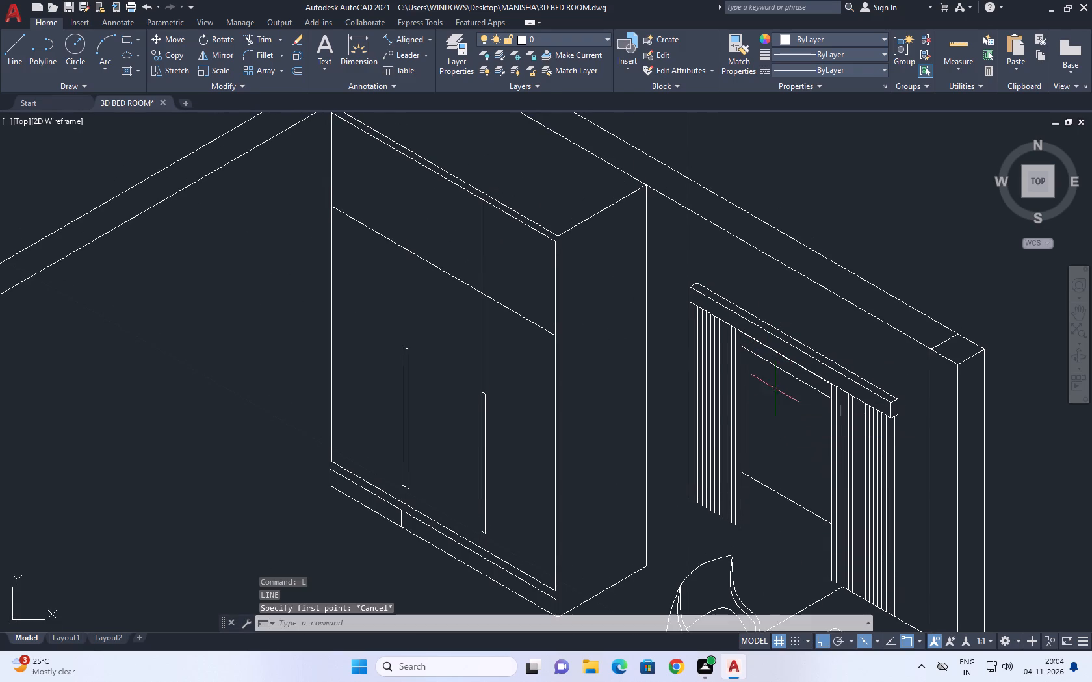
Delete the duplicate line lying along the pelmet's lower edge between the two curtains.
left_click(786, 373)
scroll(793, 367, "up", 3)
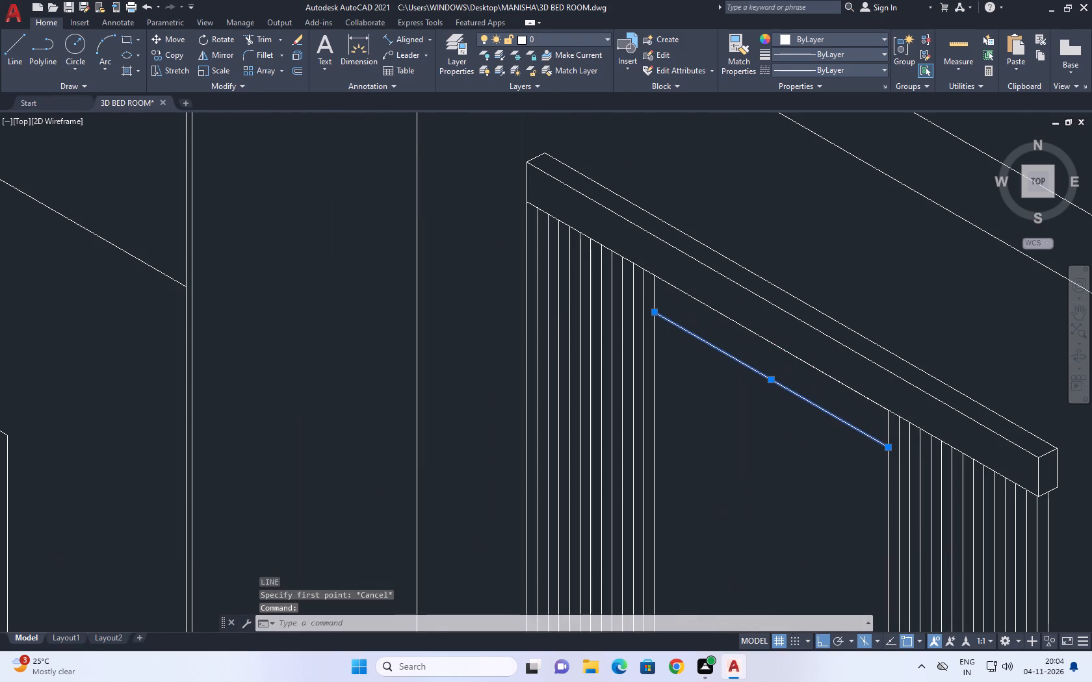
key("Escape")
left_click(794, 357)
key("Delete")
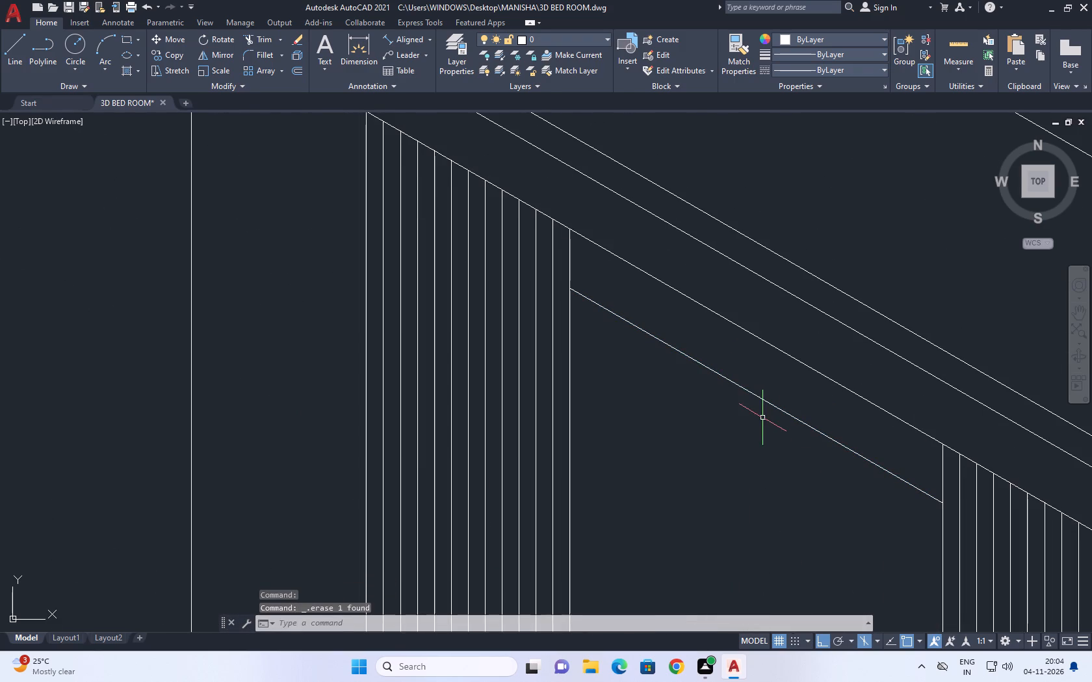
Move the upper sloping line between the curtains slightly straight up, closer to the pelmet.
left_click(762, 405)
left_click(759, 395)
middle_click_drag(768, 396, 743, 389)
key("m")
key("space")
left_click(712, 366)
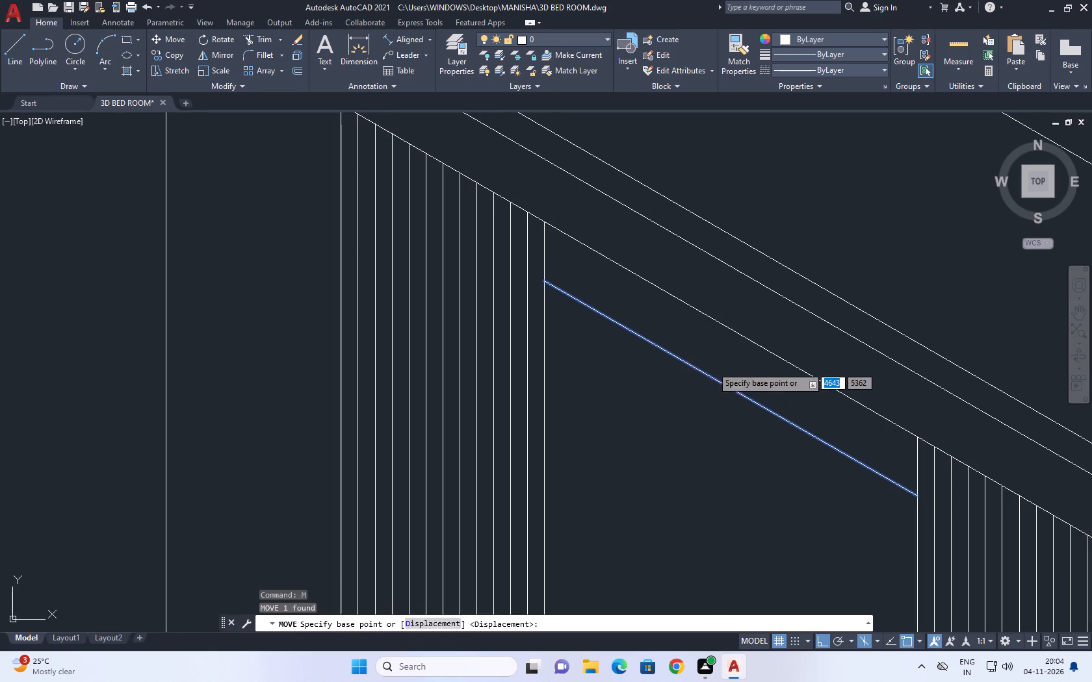
left_click(720, 358)
Draw a vertical line midway between the curtains from the pelmet's lower edge to just below the lower sloping line.
middle_click_drag(718, 397, 727, 379)
key("l")
key("space")
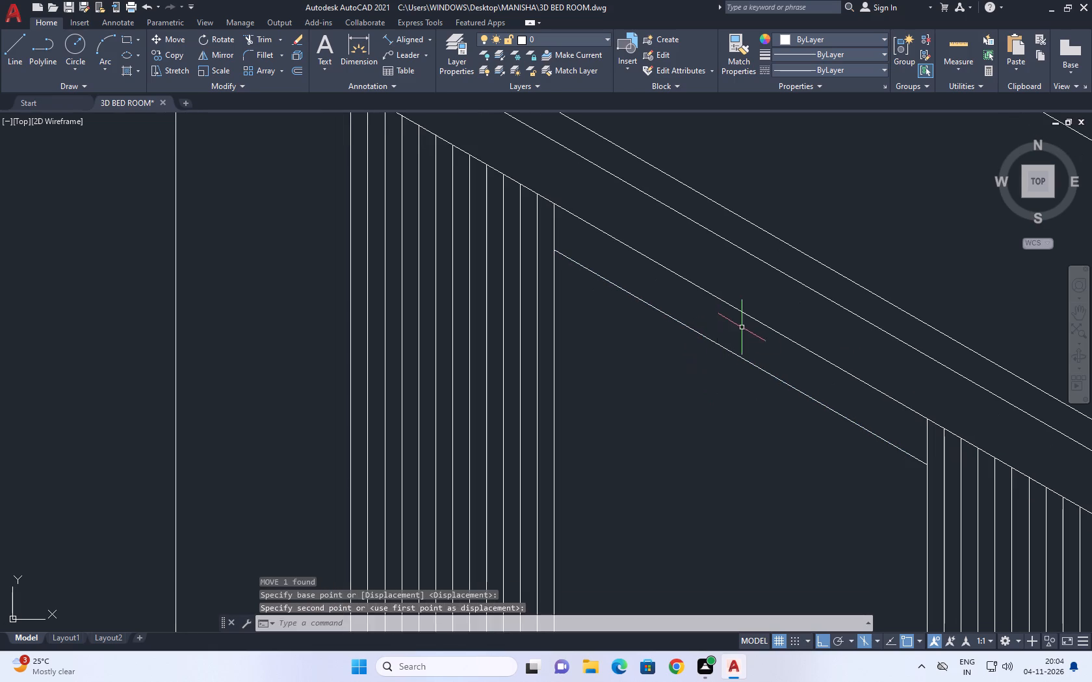
left_click(759, 320)
scroll(738, 294, "down", 5)
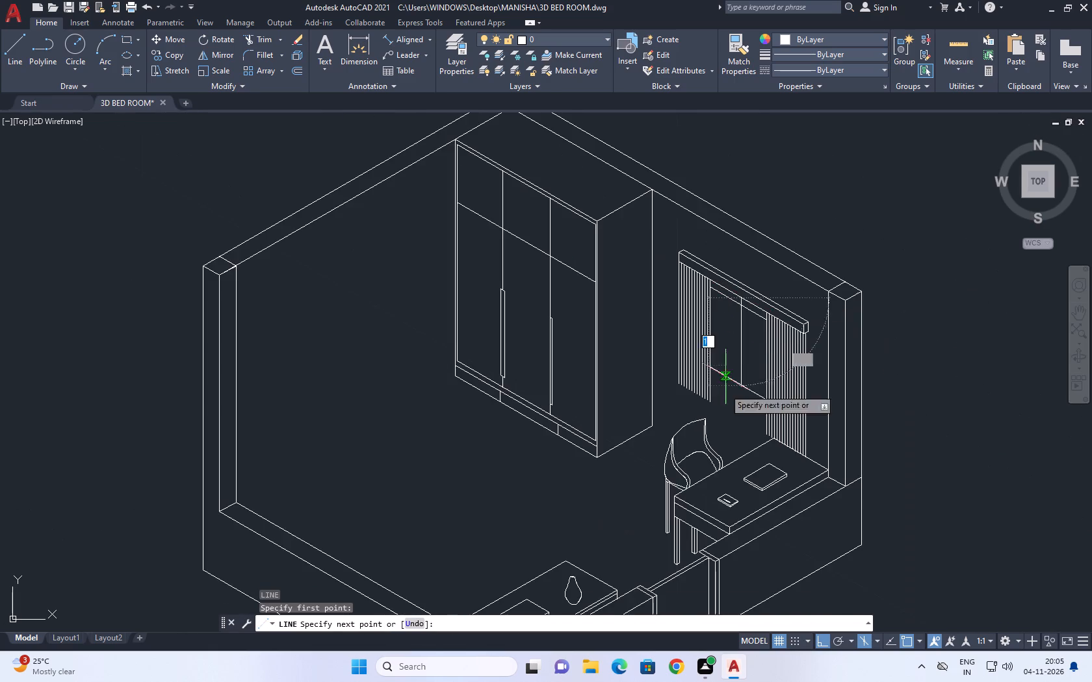
scroll(724, 398, "up", 2)
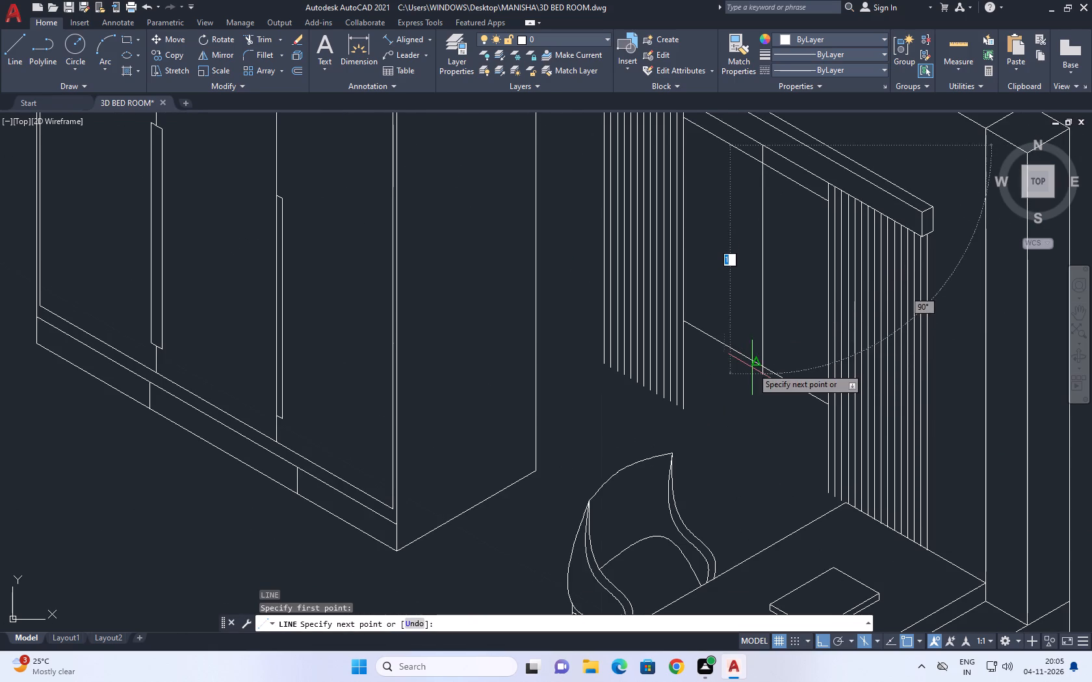
scroll(742, 376, "up", 1)
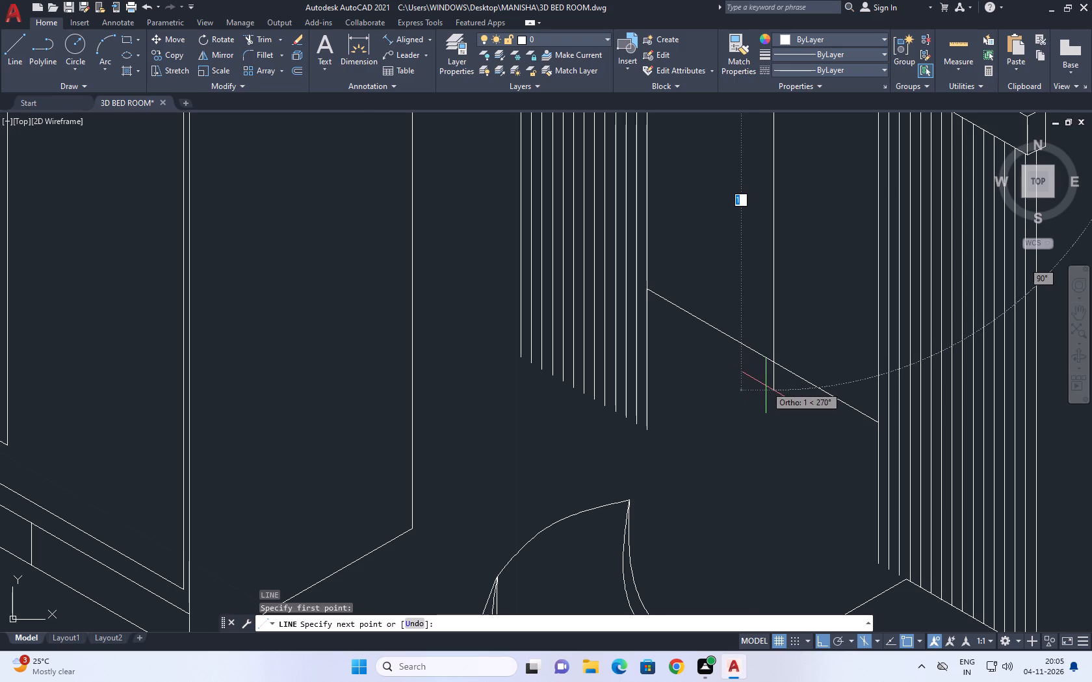
scroll(765, 388, "down", 2)
left_click(765, 390)
key("space")
Copy the central vertical line 0.025 to each side along the wall direction, after undoing a trial copy at 0.05.
middle_click_drag(755, 287, 779, 342)
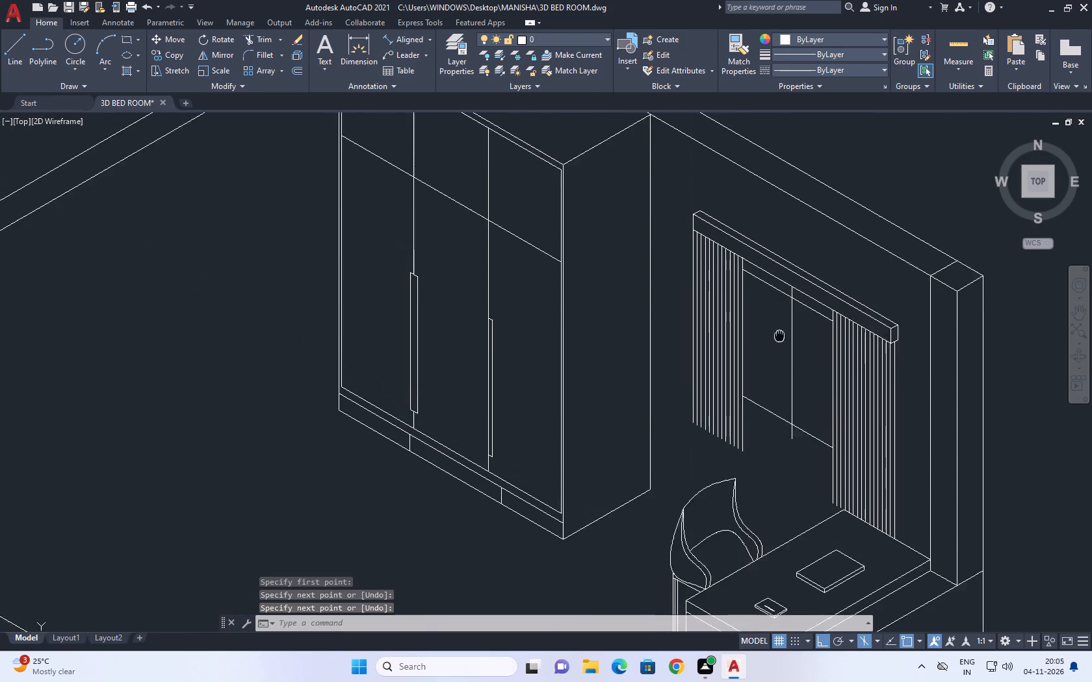
middle_click_drag(779, 342, 781, 369)
scroll(794, 370, "up", 1)
left_click(802, 372)
left_click(771, 364)
middle_click_drag(820, 385, 774, 402)
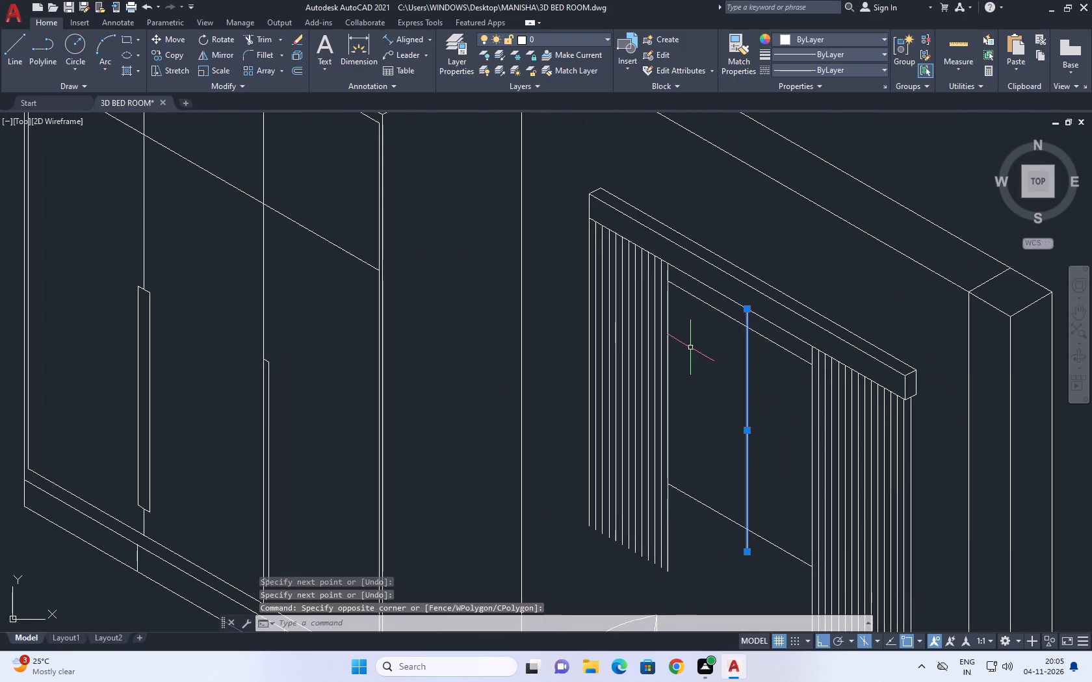
key("c")
type("O")
key("space")
left_click(751, 442)
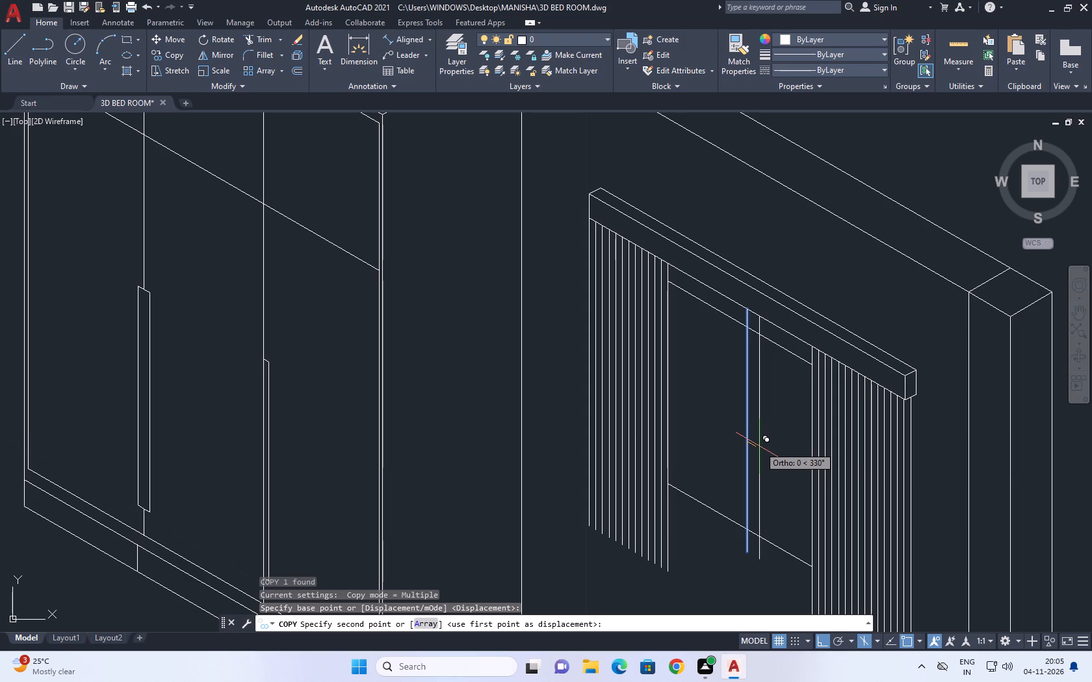
type("0.")
type("05")
key("Return")
key("period")
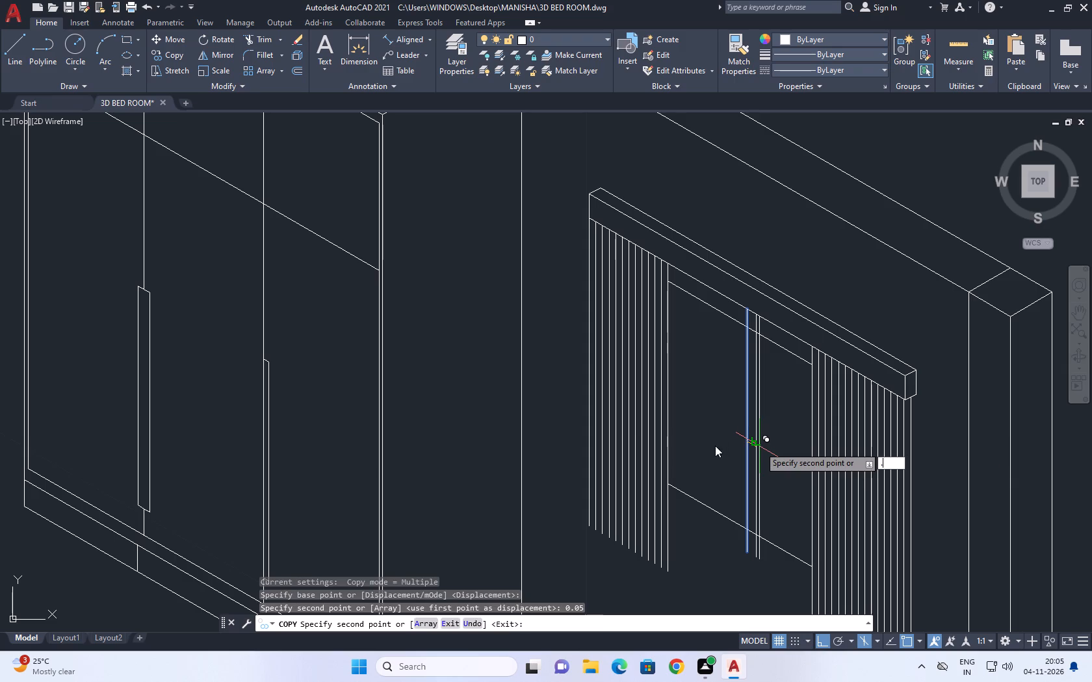
key("space")
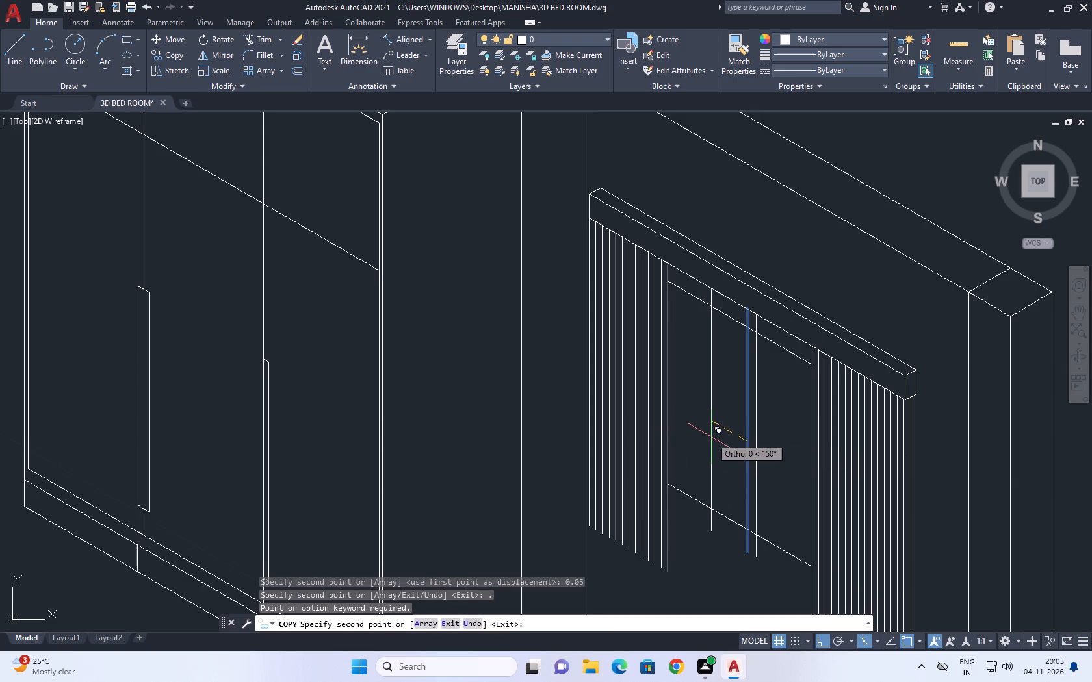
key("ctrl+z")
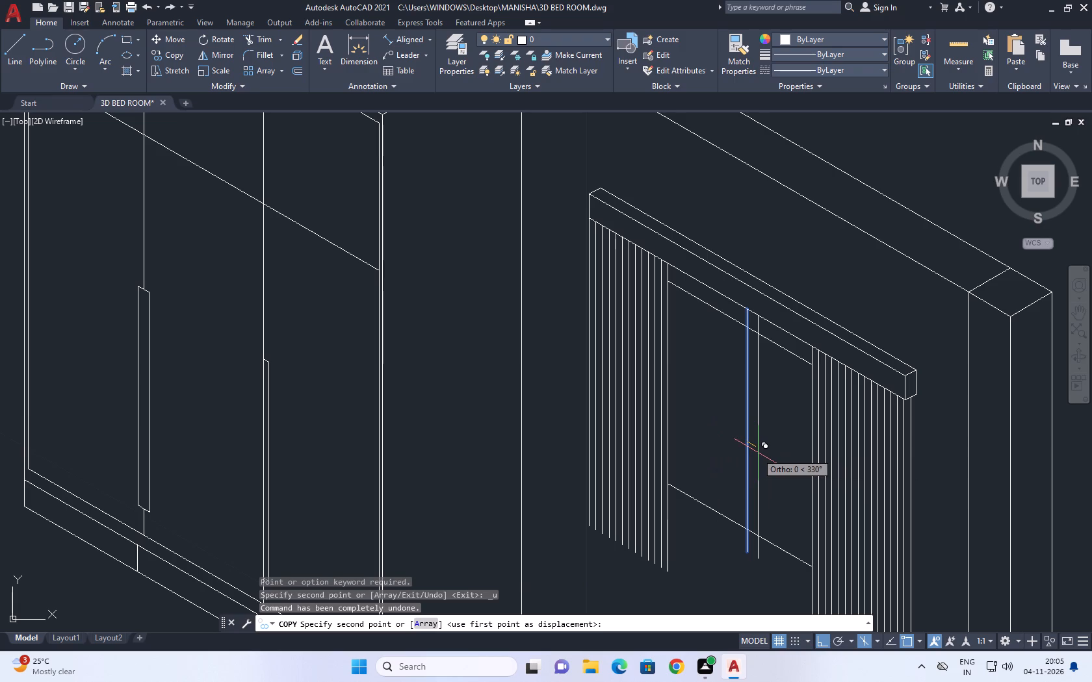
type("0.025")
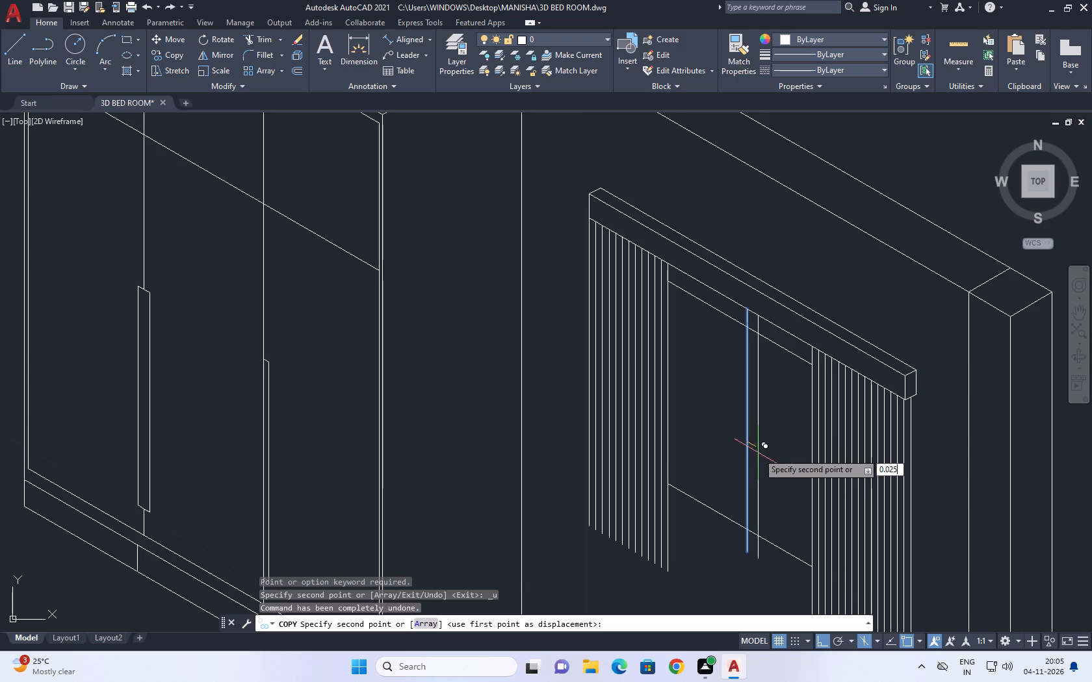
key("Return")
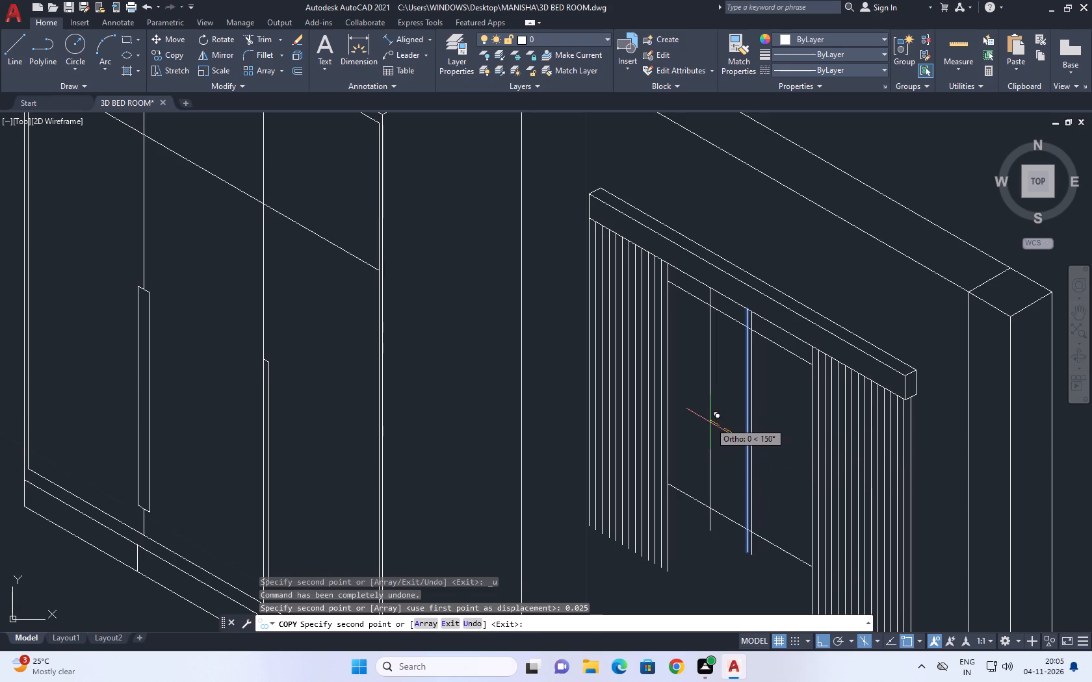
type("0.025")
key("Return")
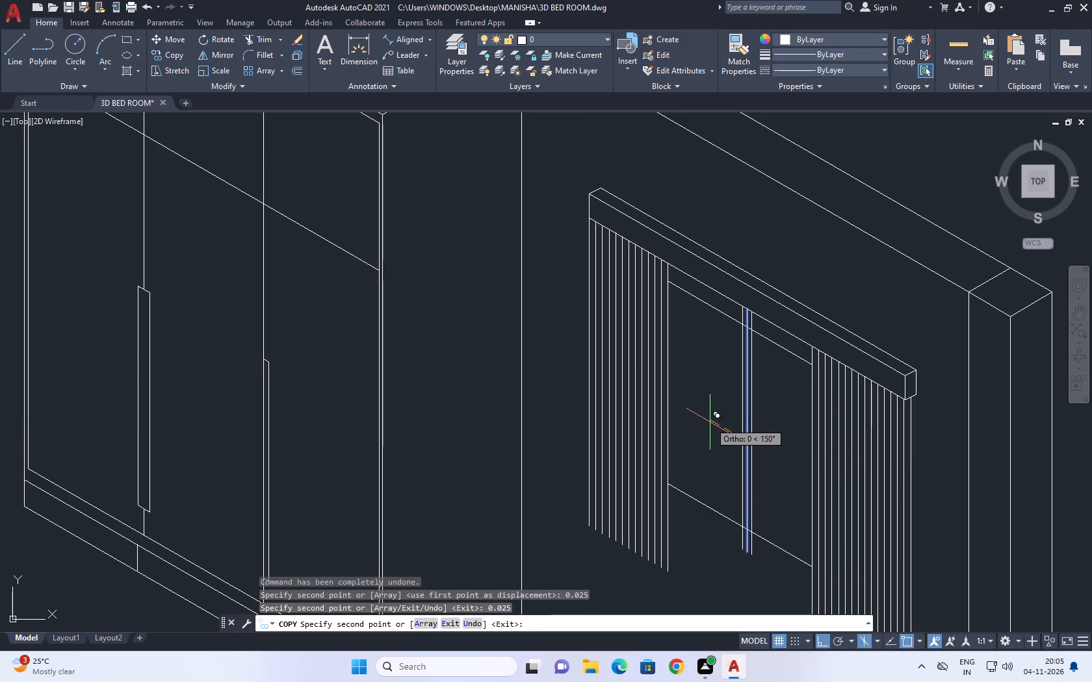
right_click(711, 392)
left_click(738, 414)
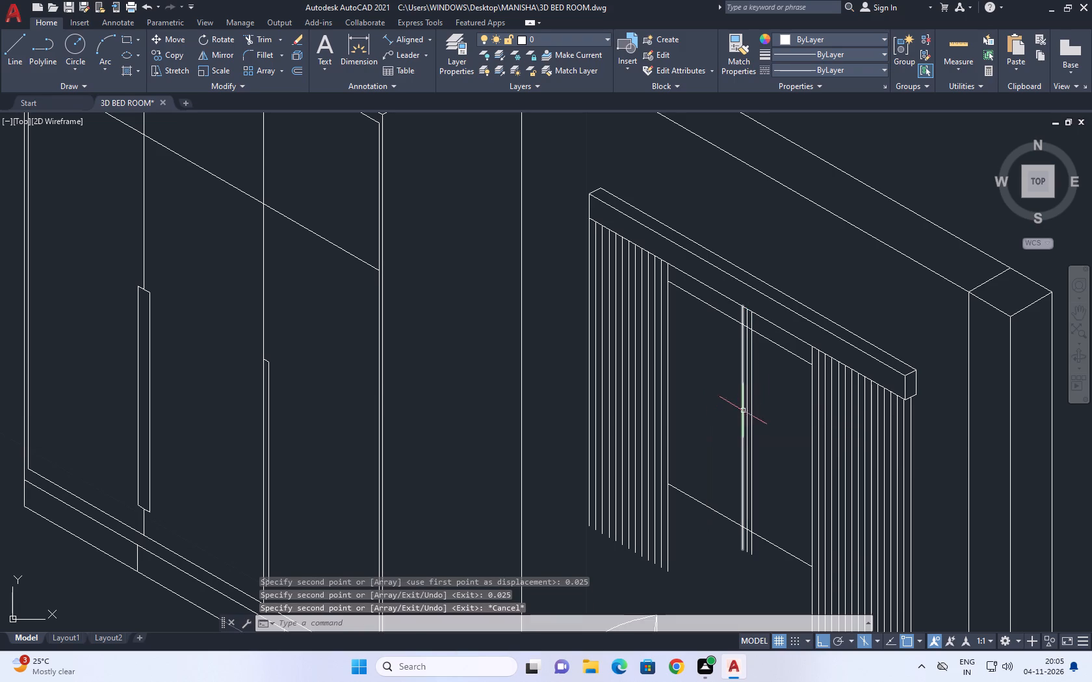
Trim the three central vertical lines above the upper sloping line and below the lower sloping line.
middle_click_drag(787, 368, 727, 389)
scroll(727, 389, "up", 1)
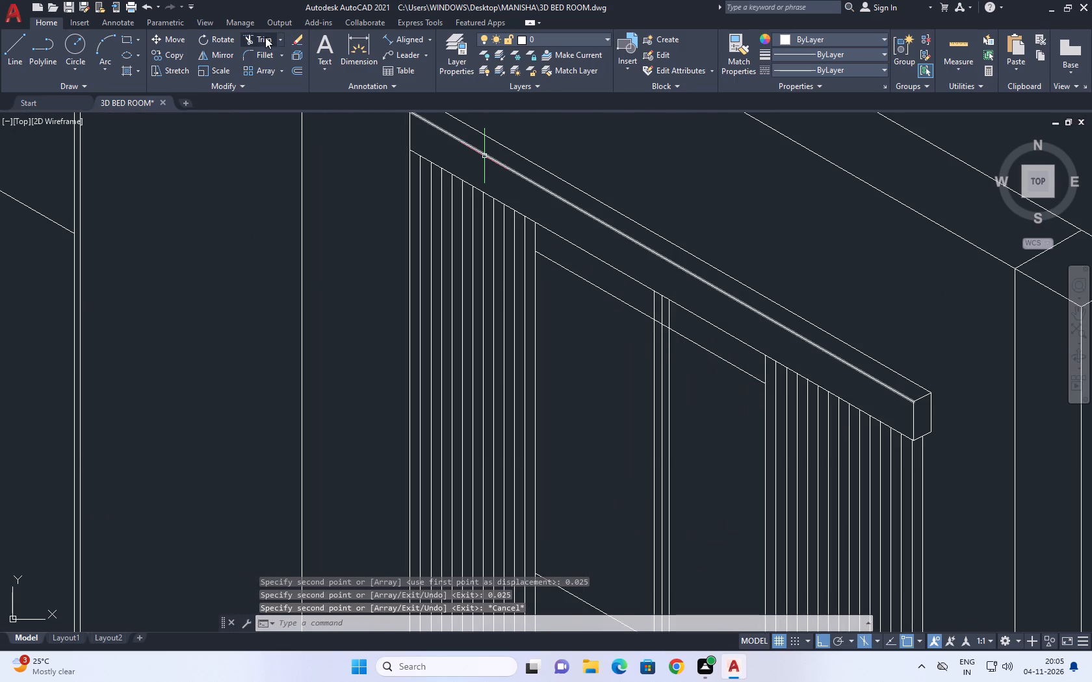
left_click(263, 37)
scroll(677, 307, "up", 2)
left_click_drag(677, 333, 667, 329)
left_click(599, 294)
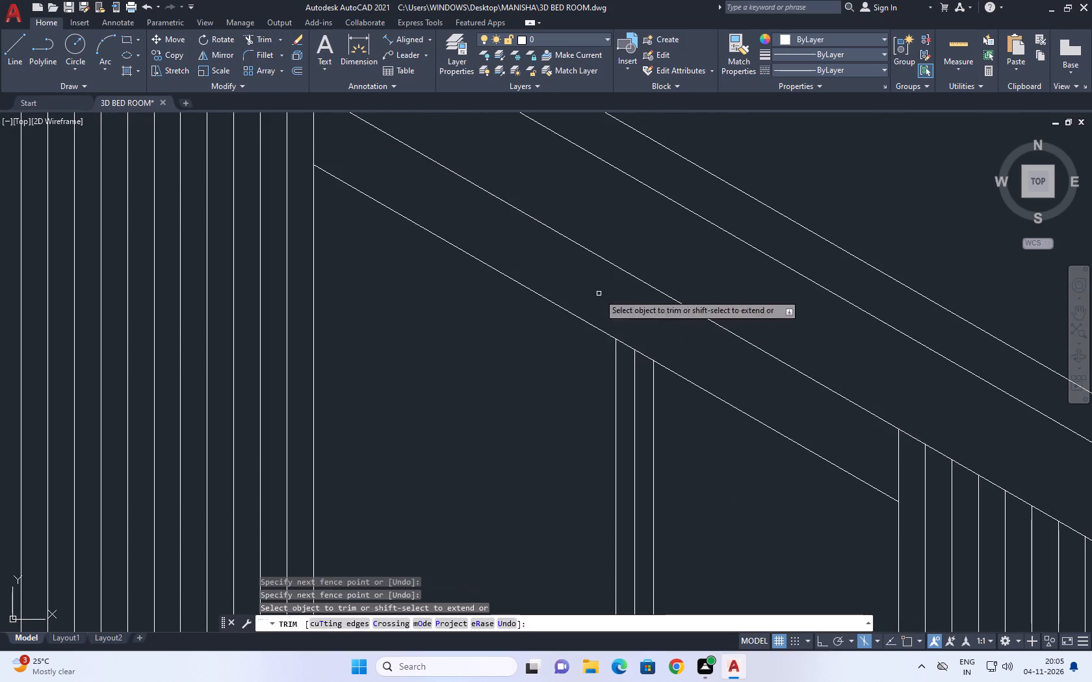
middle_click_drag(639, 368, 682, 292)
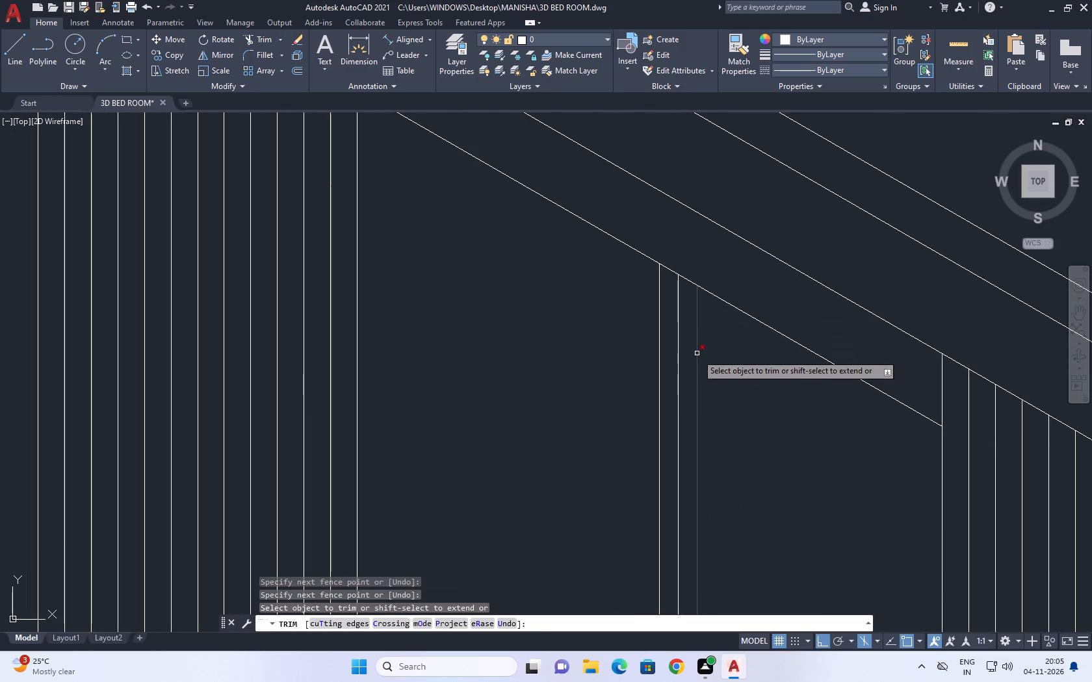
middle_click_drag(681, 327, 694, 199)
scroll(681, 220, "down", 3)
scroll(707, 479, "up", 3)
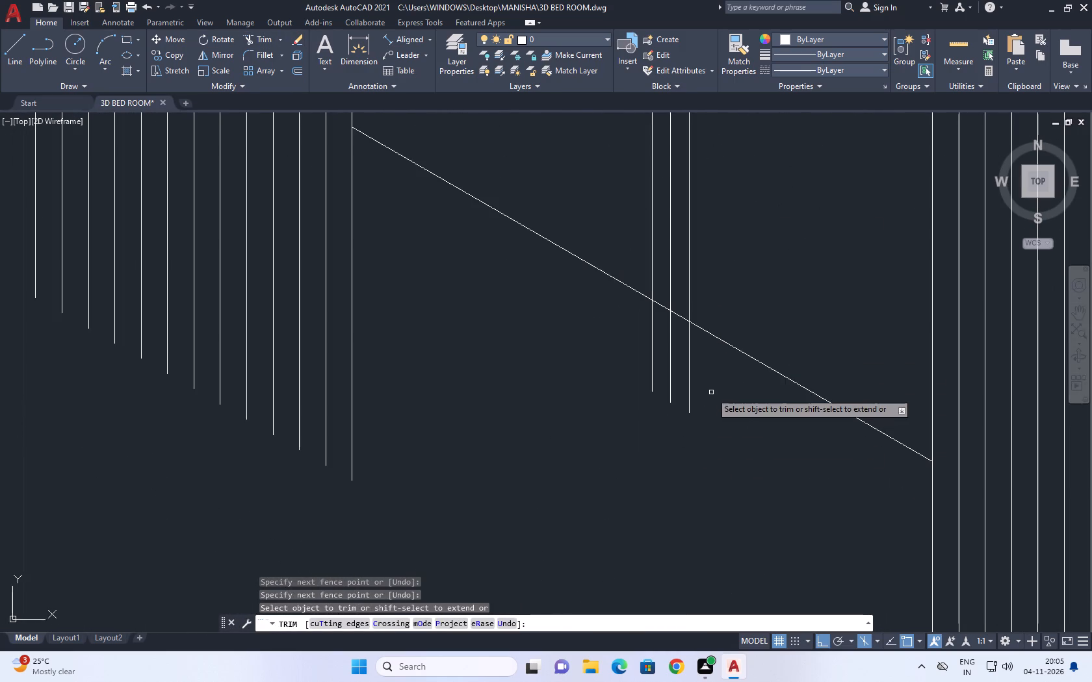
left_click(711, 392)
left_click(621, 341)
right_click(636, 362)
left_click(678, 385)
Copy the upper sloping window line a small distance straight up to form the top frame's thickness.
scroll(685, 377, "down", 3)
middle_click_drag(705, 306, 707, 307)
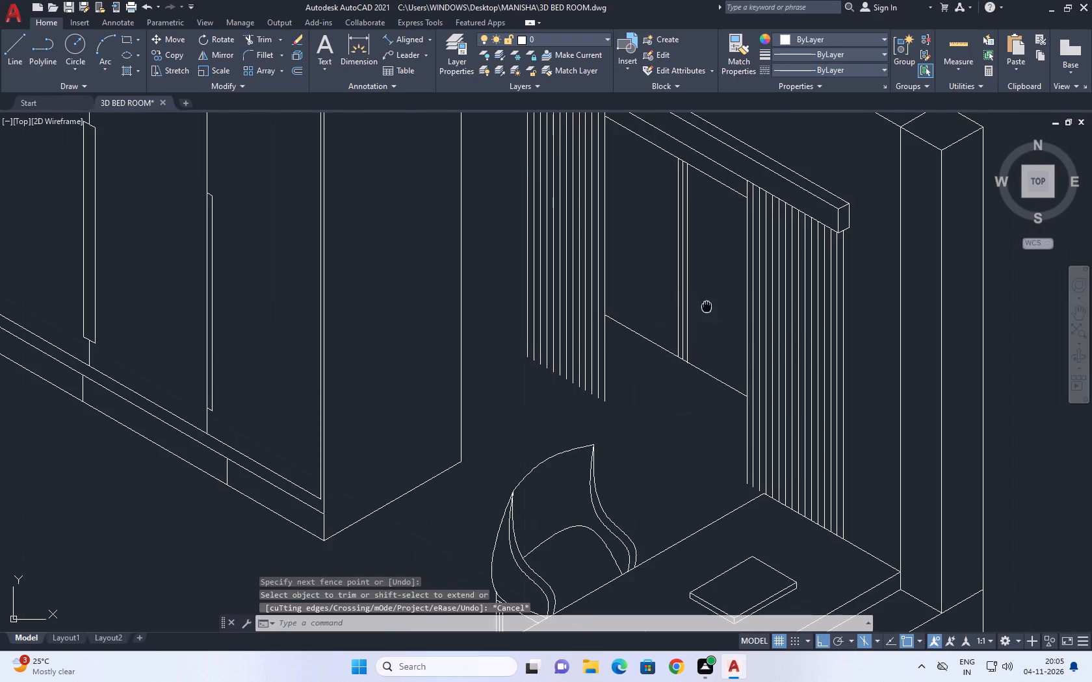
middle_click_drag(707, 307, 723, 437)
left_click(727, 309)
middle_click_drag(712, 294, 720, 288)
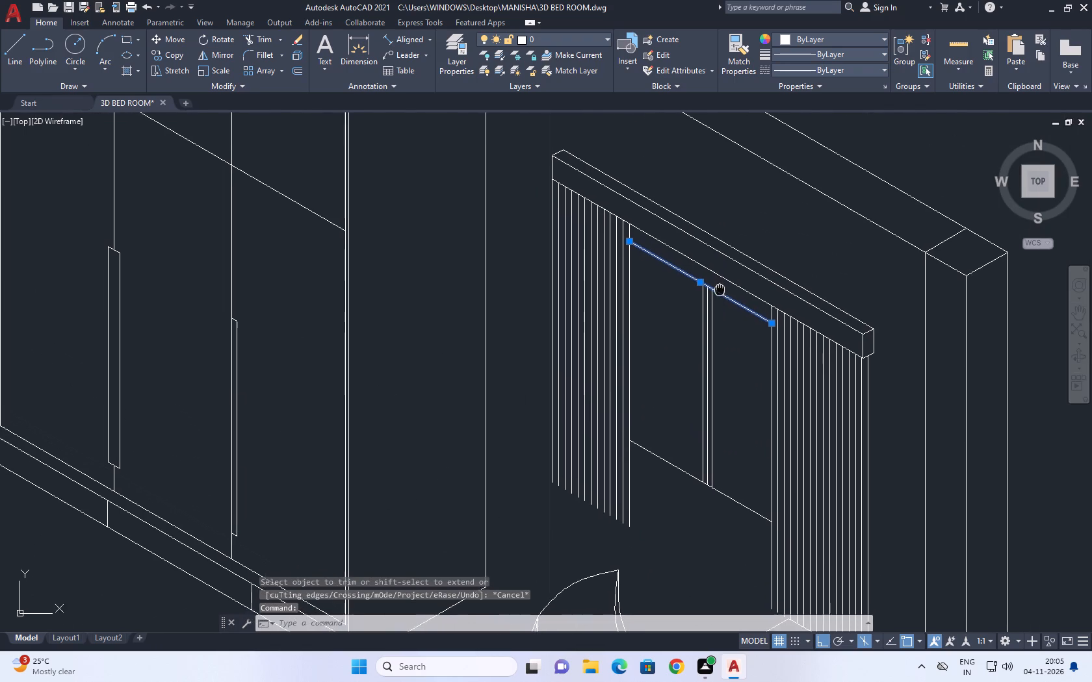
middle_click_drag(720, 288, 720, 289)
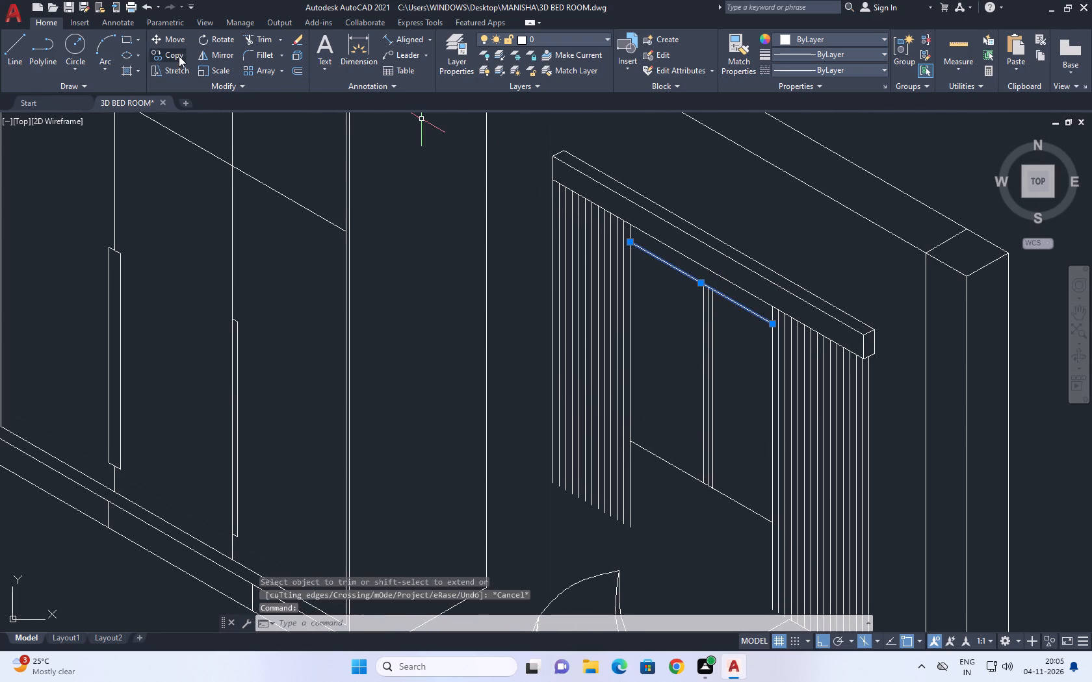
left_click(179, 56)
scroll(722, 271, "up", 3)
left_click(729, 271)
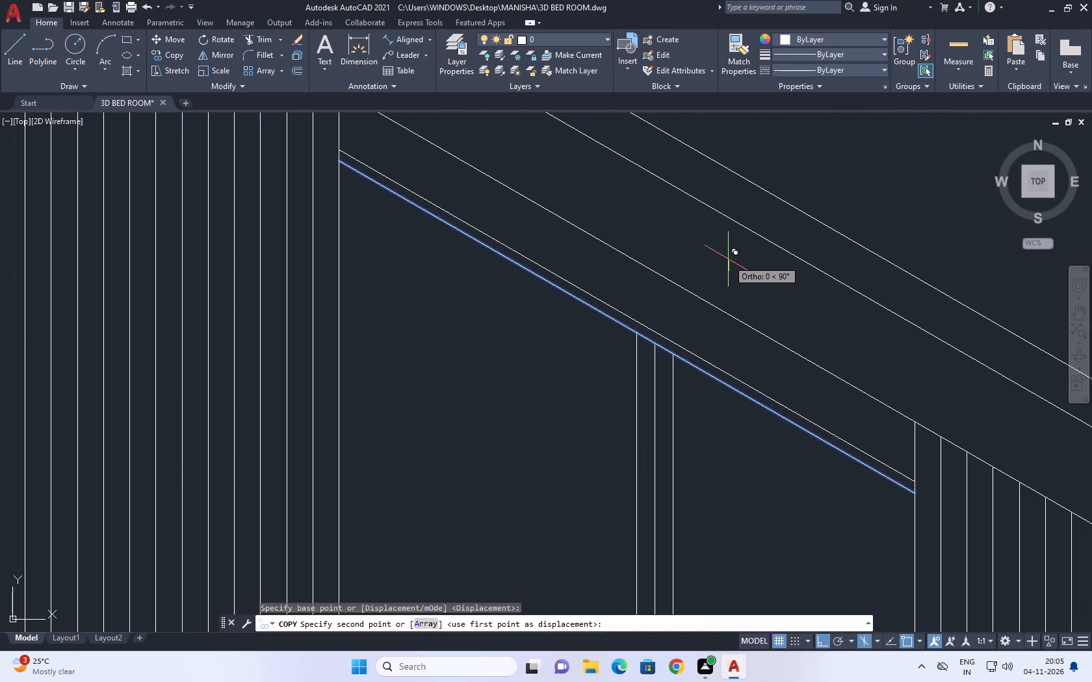
left_click(731, 255)
right_click(731, 278)
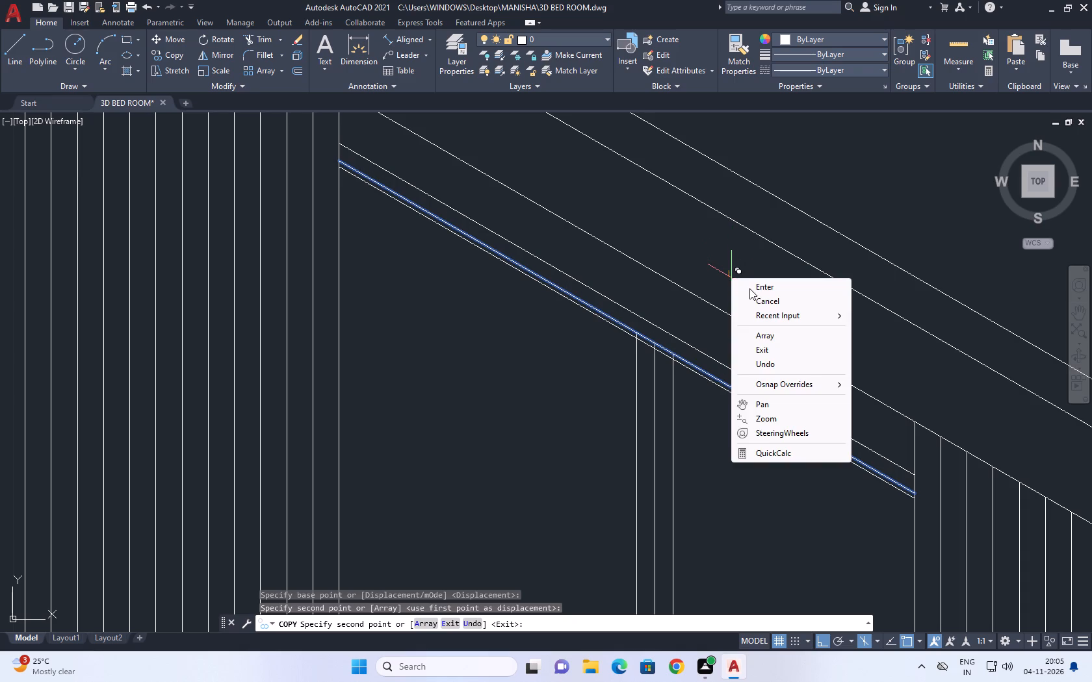
left_click(753, 297)
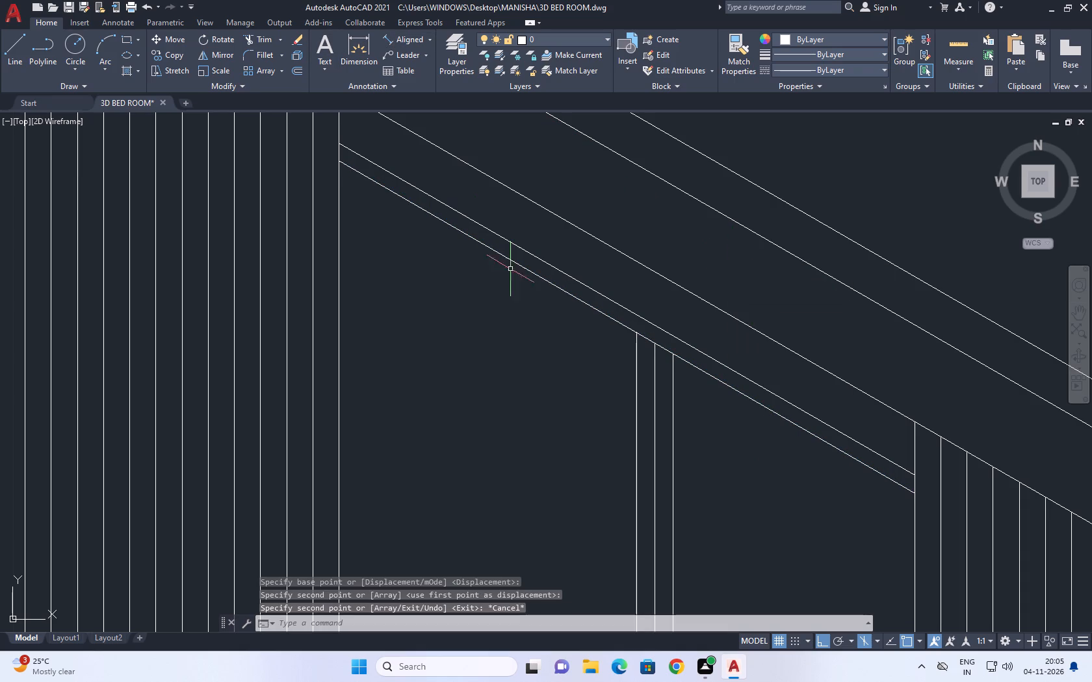
Copy the lower sloping window line 0.025 straight up, after undoing a trial copy at 0.25.
middle_click_drag(489, 131, 463, 86)
scroll(461, 91, "down", 4)
scroll(494, 292, "down", 2)
middle_click_drag(588, 352, 628, 286)
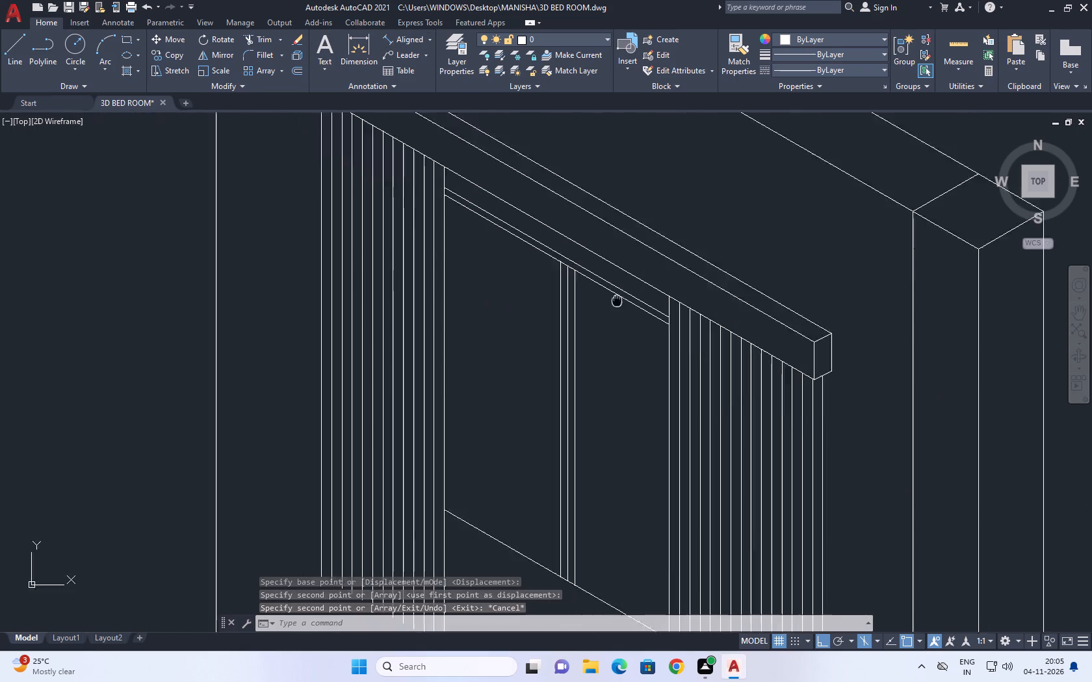
middle_click_drag(628, 286, 651, 249)
left_click(672, 219)
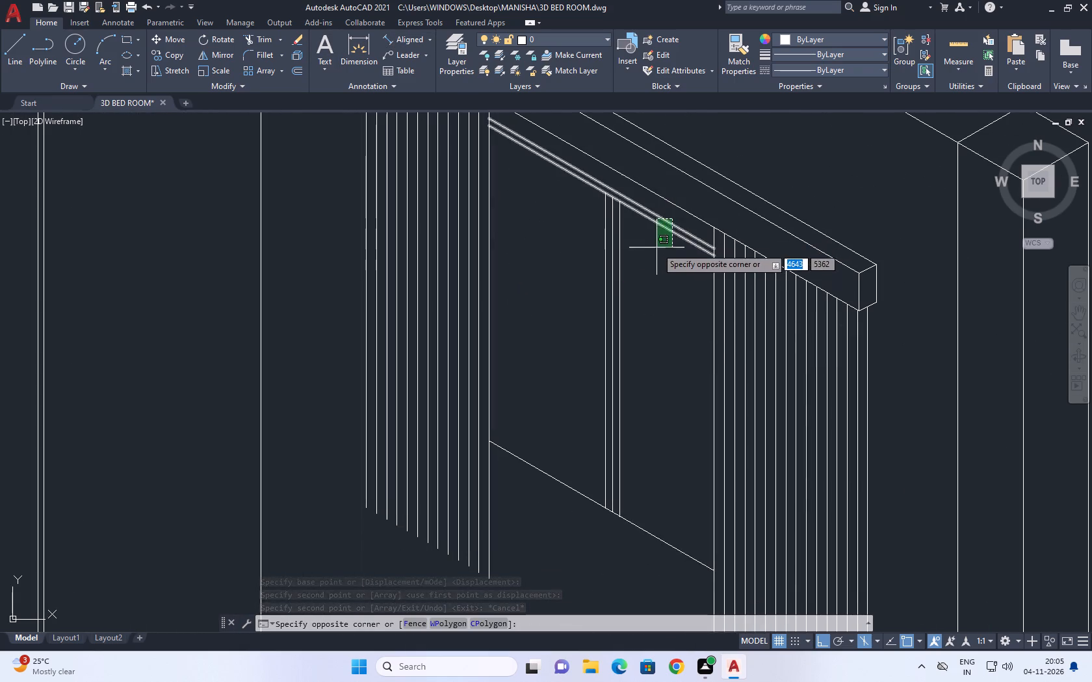
left_click(677, 217)
middle_click_drag(592, 511, 604, 417)
left_click_drag(674, 435, 669, 449)
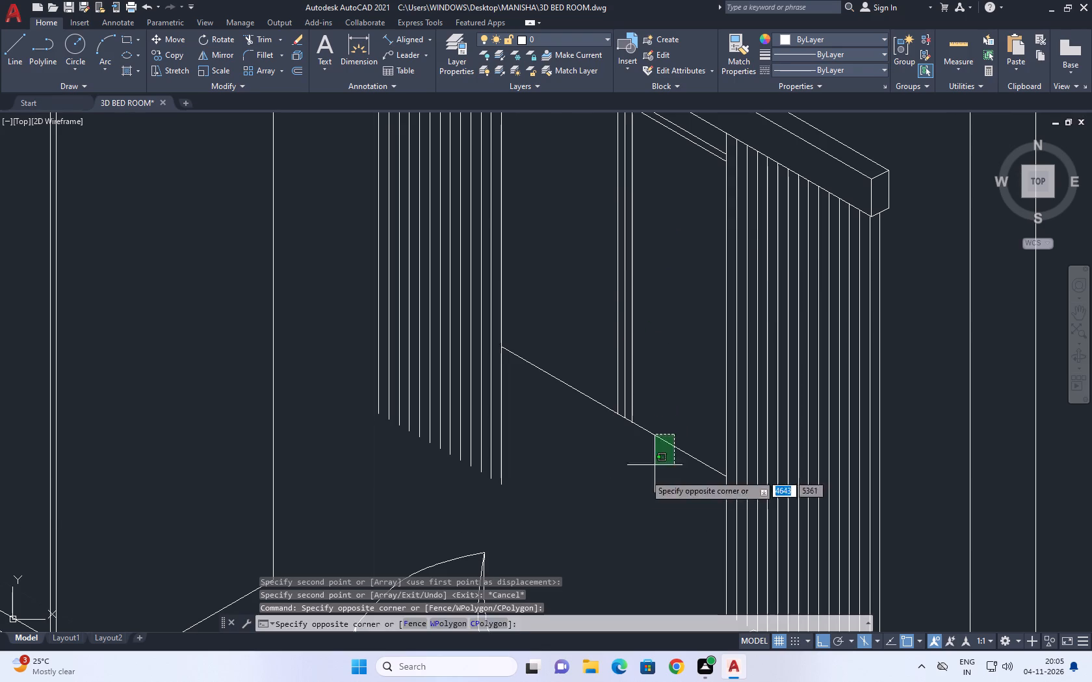
left_click_drag(632, 483, 629, 468)
left_click_drag(181, 56, 196, 78)
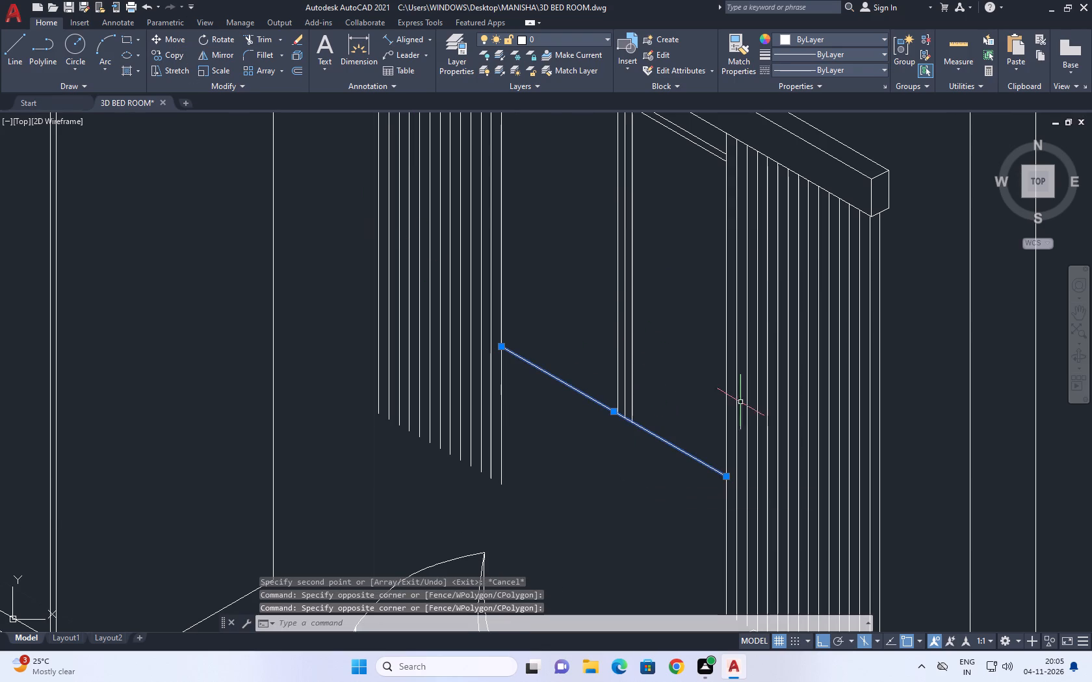
left_click(175, 57)
scroll(618, 396, "up", 2)
left_click(731, 422)
type("0.25")
key("Return")
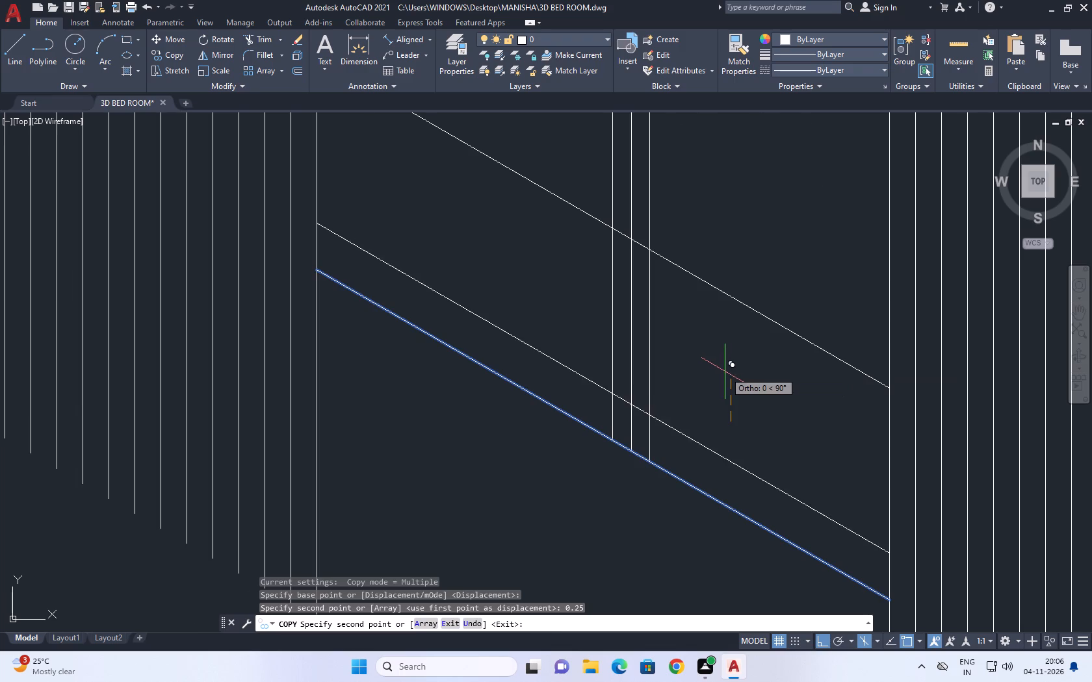
key("ctrl+z")
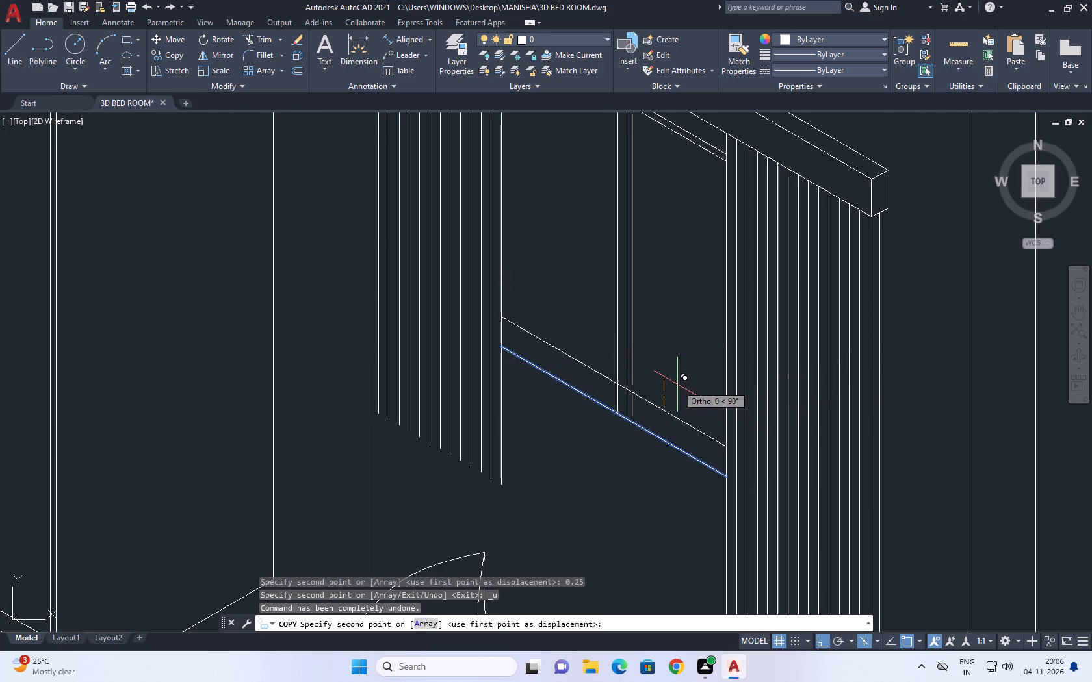
type("0.0256")
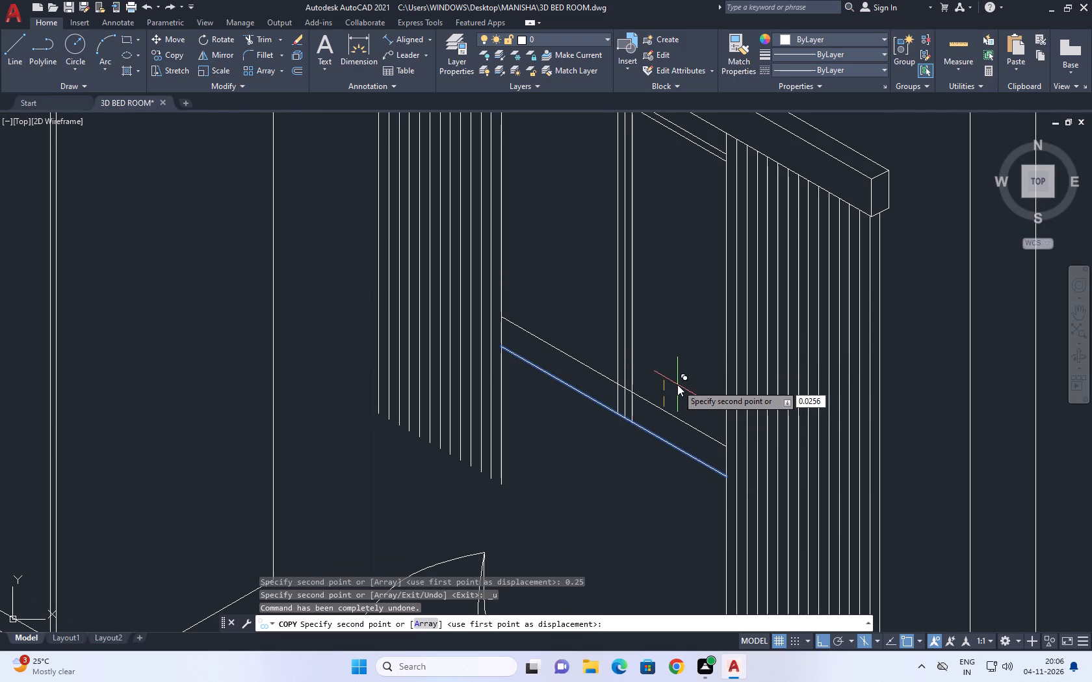
key("BackSpace")
key("Return")
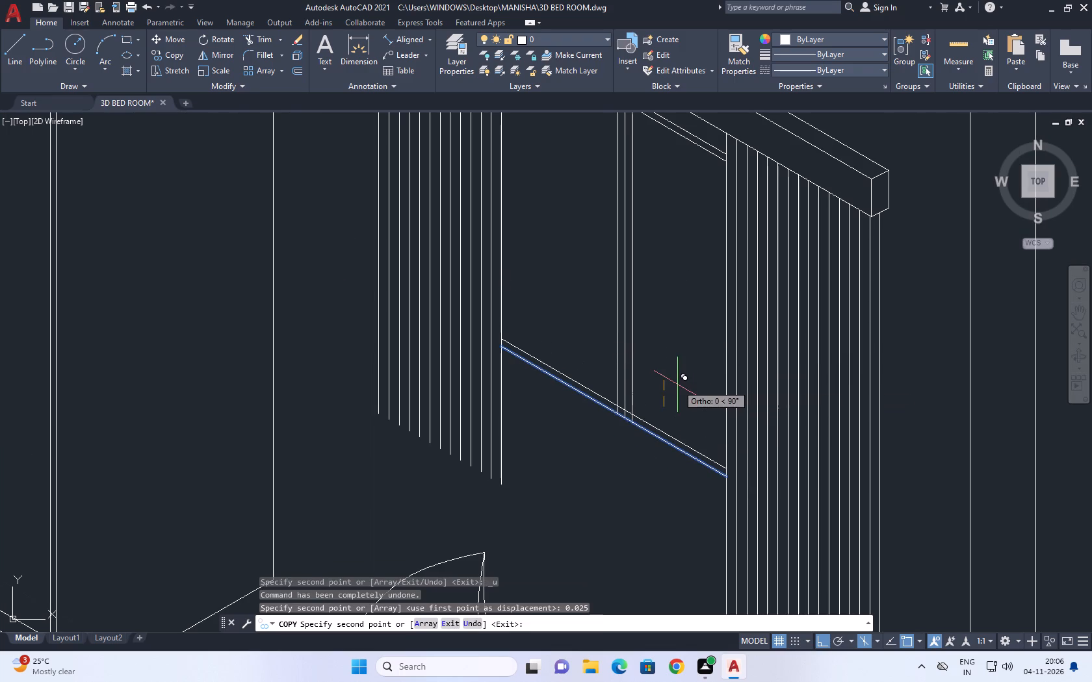
Trim the inner lines of the bottom and top frames across the mullion, and the outer mullion lines' ends within the bottom frame.
right_click(653, 312)
left_click_drag(690, 332, 690, 338)
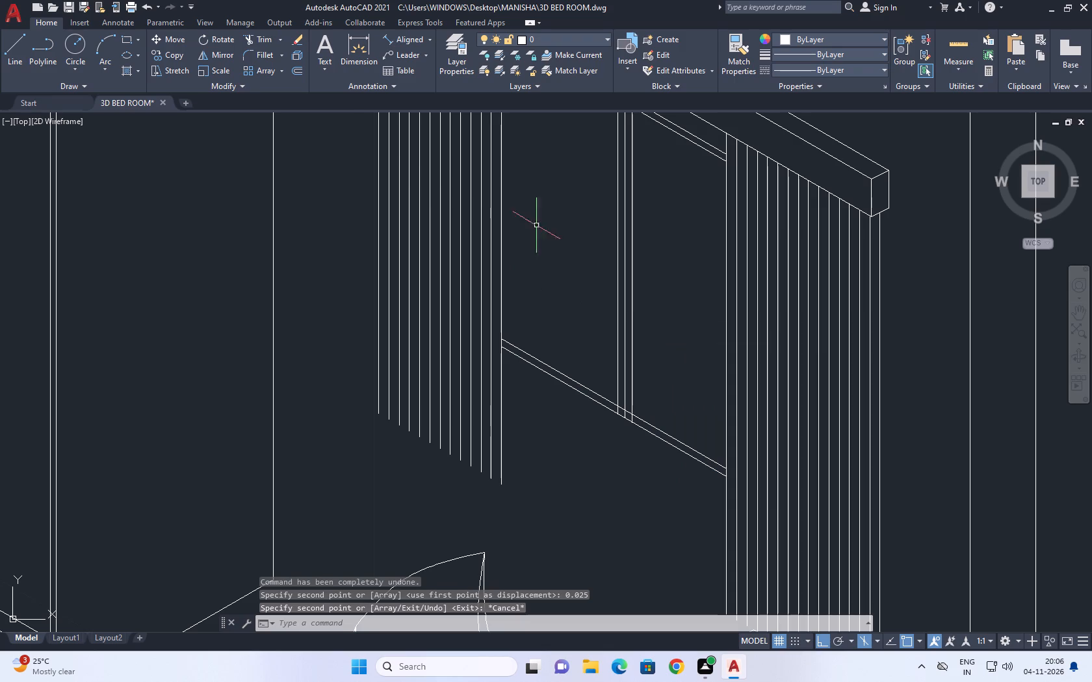
left_click(266, 38)
scroll(617, 412, "up", 4)
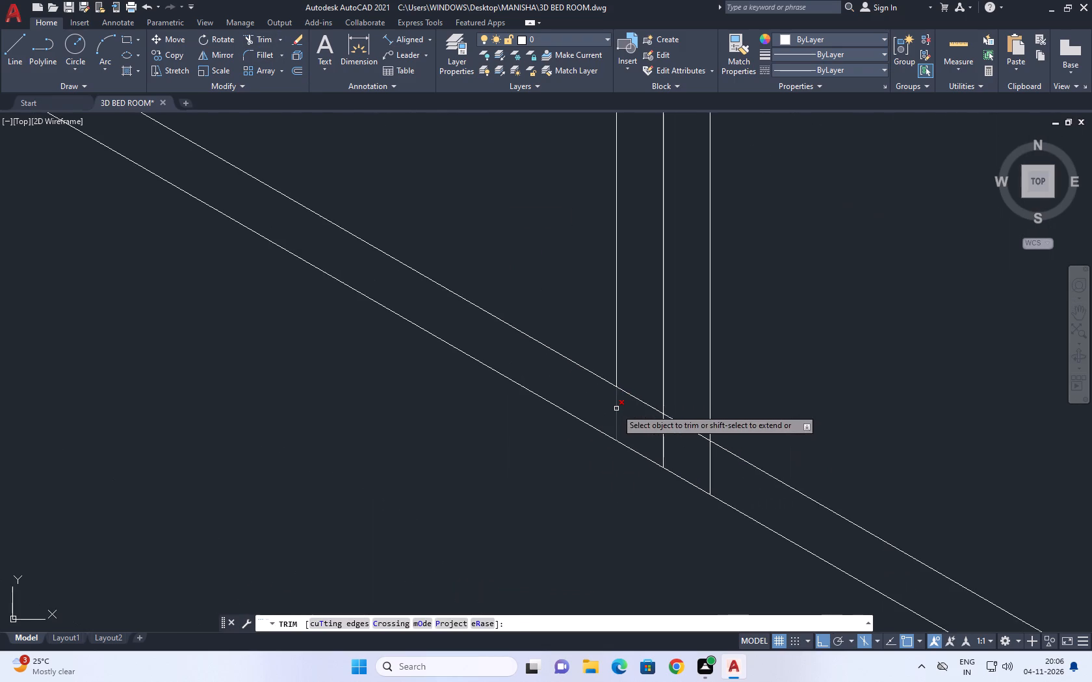
left_click(616, 413)
left_click(627, 401)
left_click(632, 394)
left_click(718, 469)
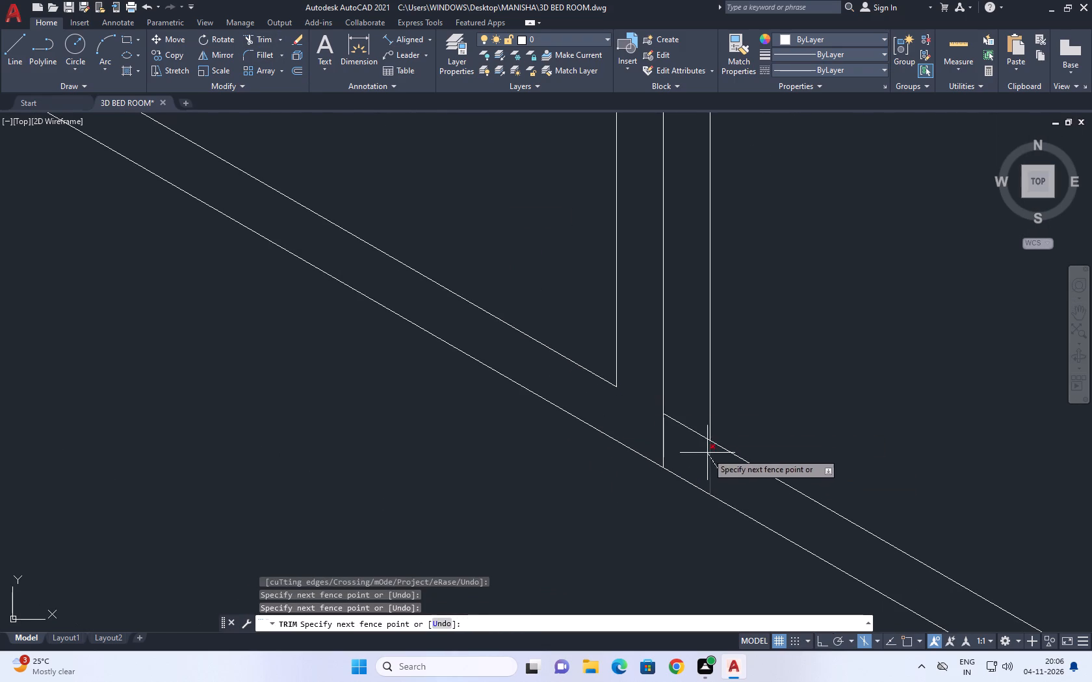
left_click(693, 430)
scroll(695, 421, "down", 5)
scroll(683, 216, "up", 4)
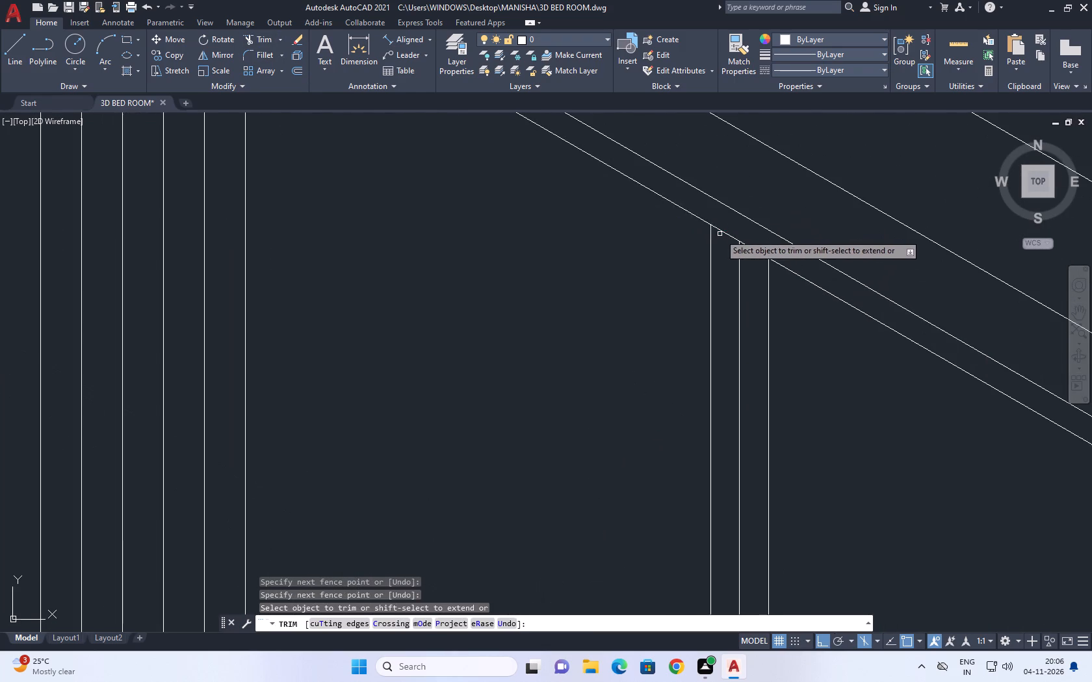
left_click(726, 234)
left_click(756, 252)
right_click_drag(641, 288, 621, 280)
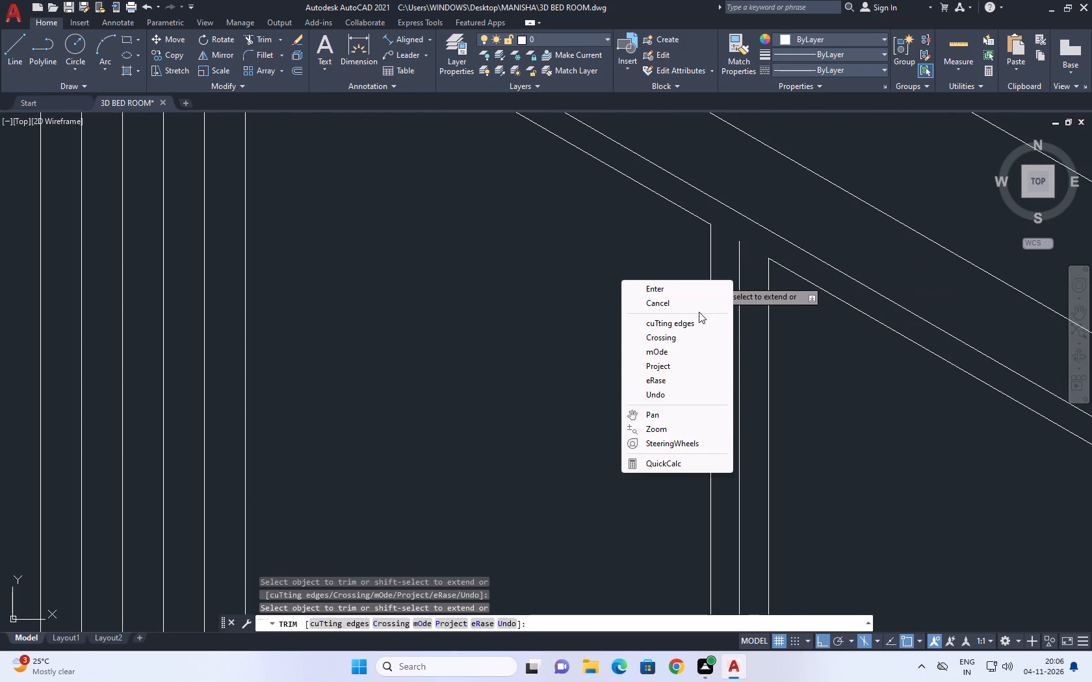
left_click(695, 304)
Extend the middle mullion line up to the upper line of the window's top frame.
scroll(679, 301, "down", 4)
middle_click_drag(711, 364, 708, 339)
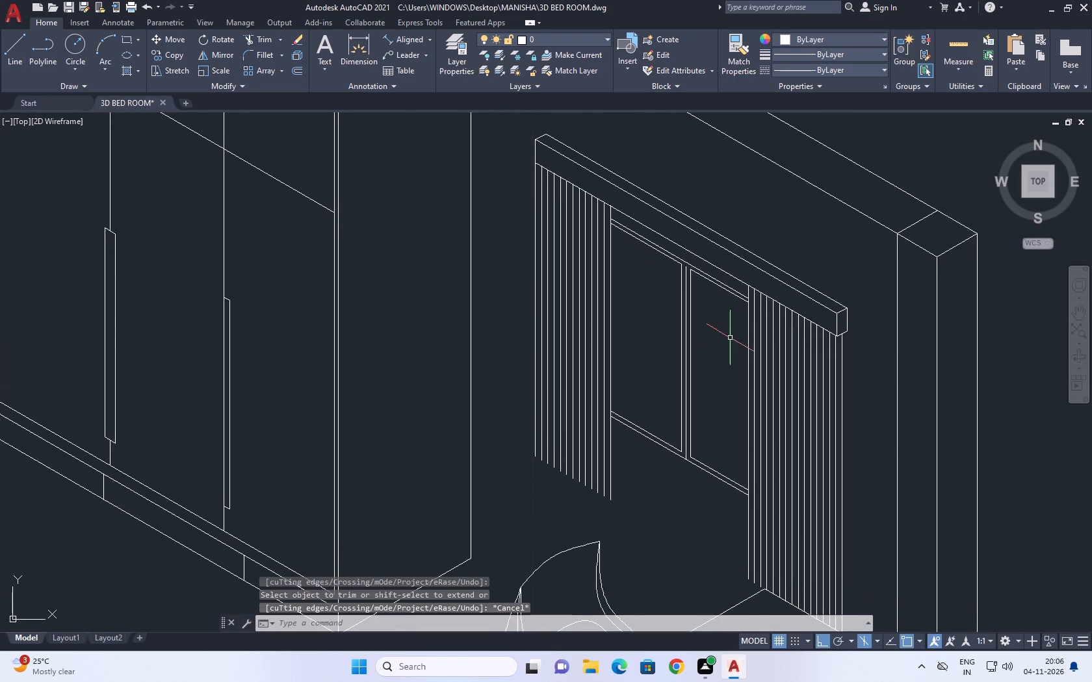
type("EX")
key("space")
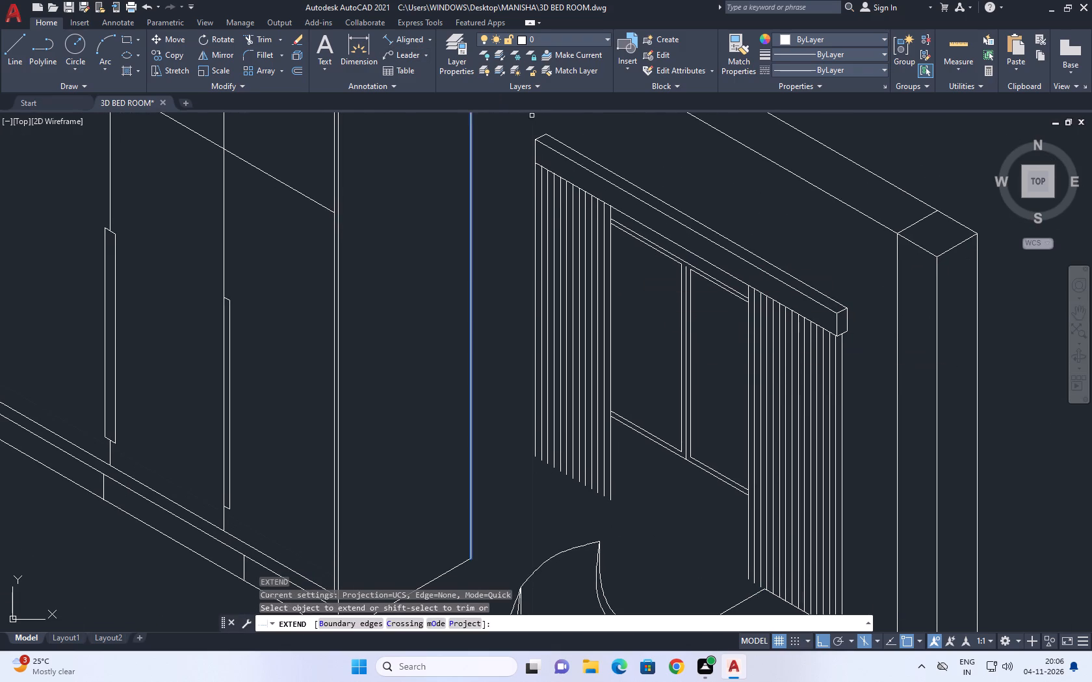
scroll(664, 296, "up", 2)
left_click(718, 240)
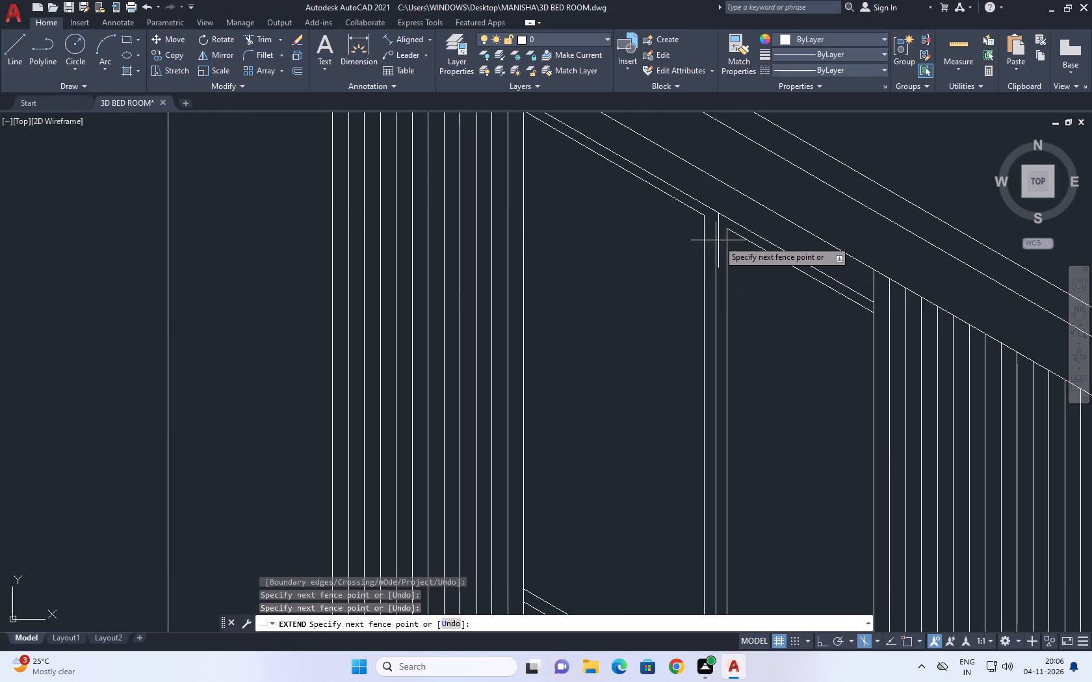
left_click(711, 236)
key("Escape")
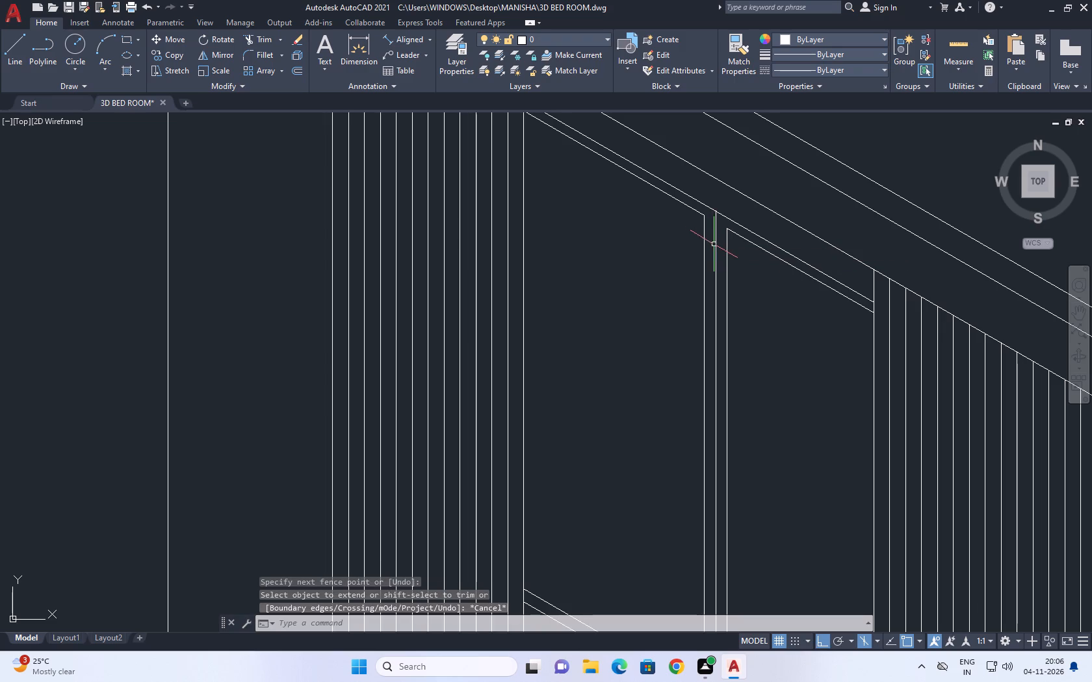
Erase five vertical pleat lines from the curtains, two in the left curtain and three in the right one.
middle_click_drag(762, 303, 707, 200)
scroll(692, 224, "down", 1)
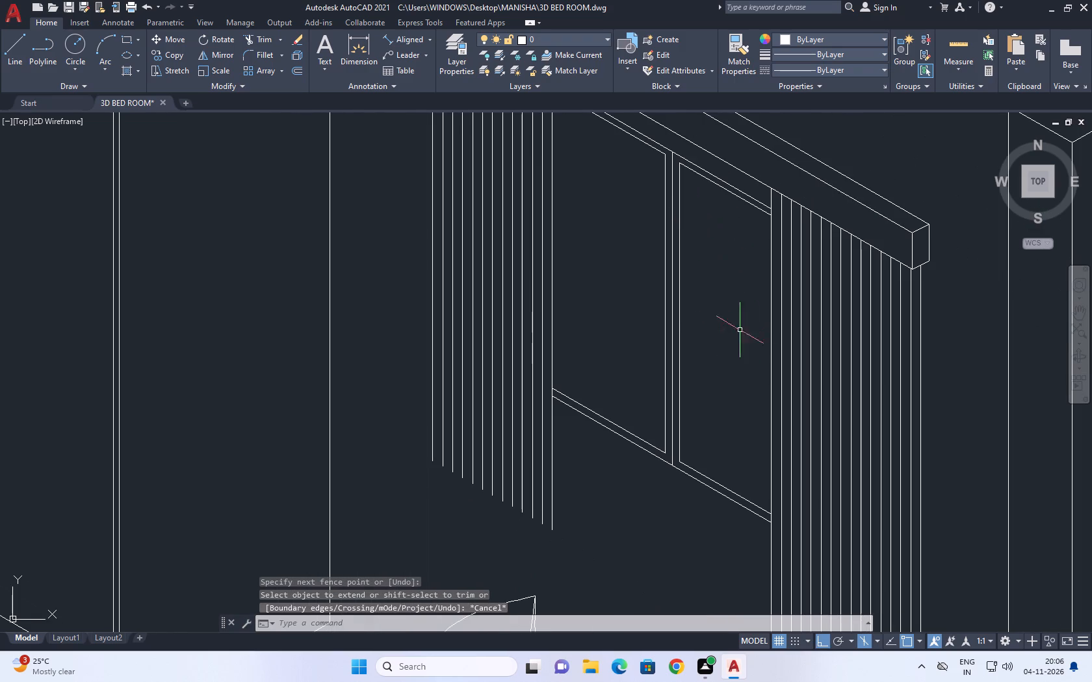
middle_click_drag(688, 316, 718, 327)
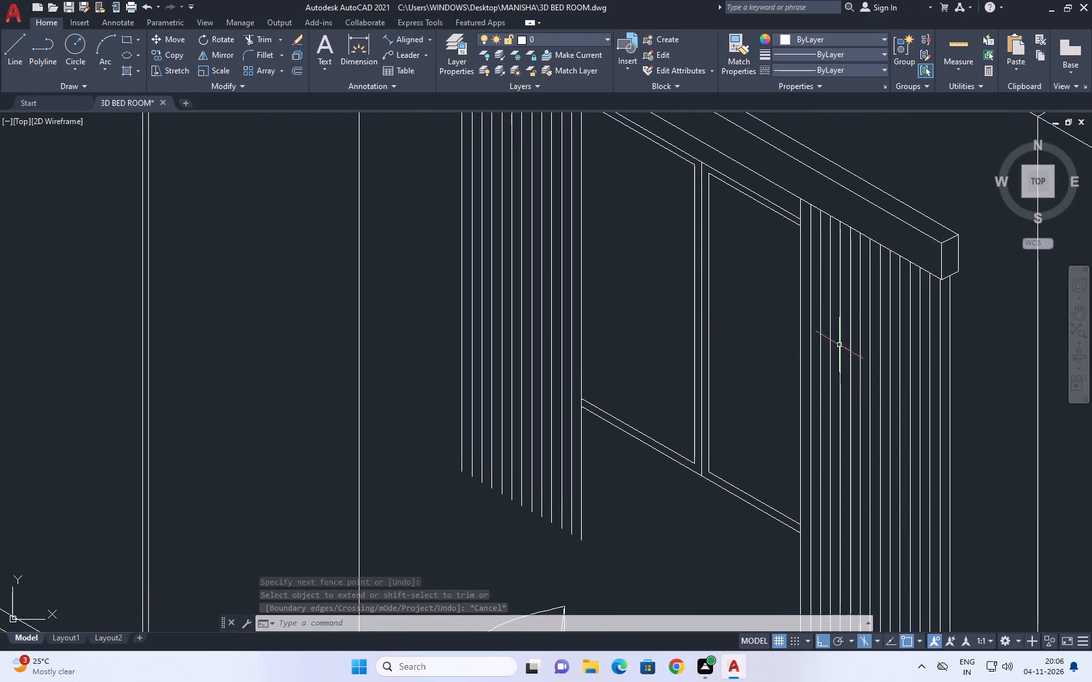
left_click(811, 278)
middle_click_drag(863, 331, 835, 312)
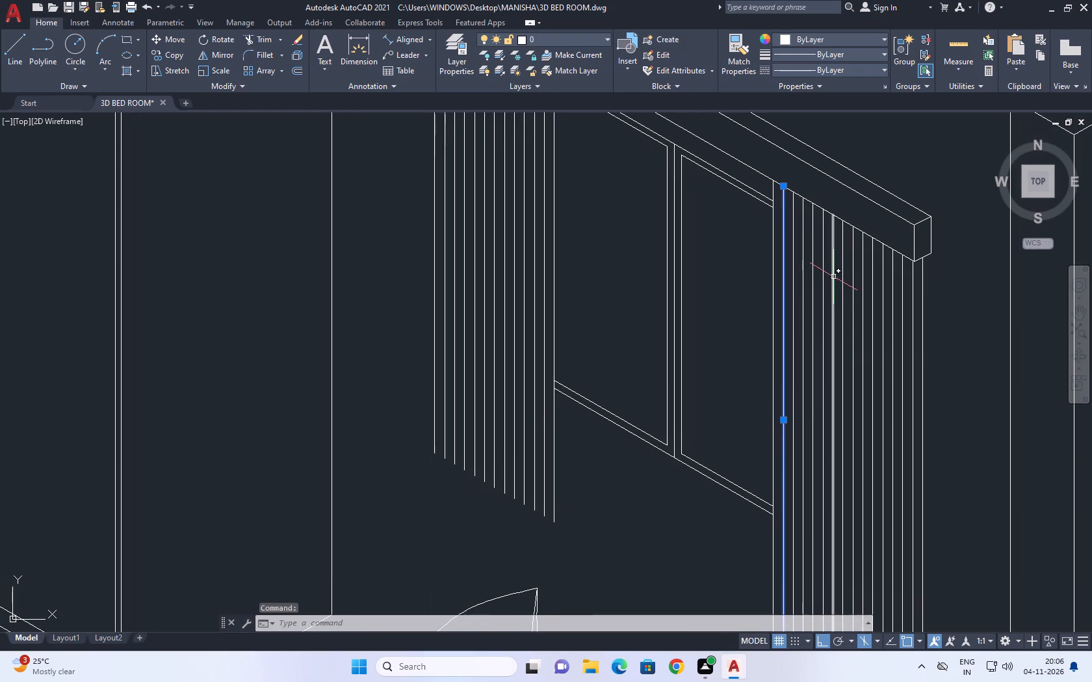
key("Escape")
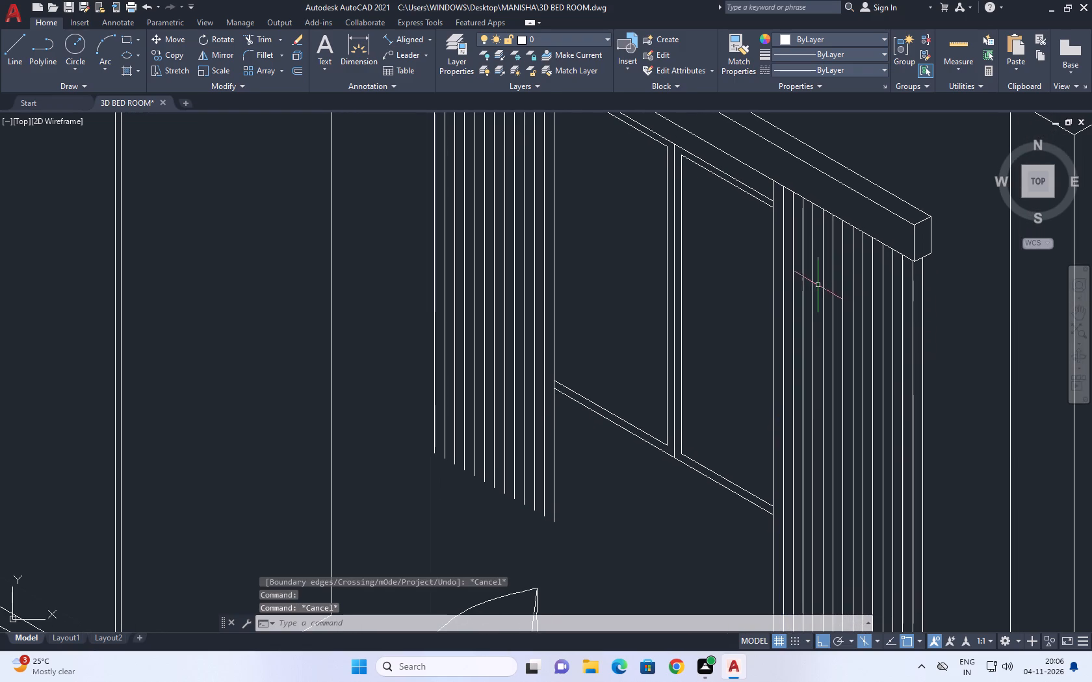
left_click(795, 280)
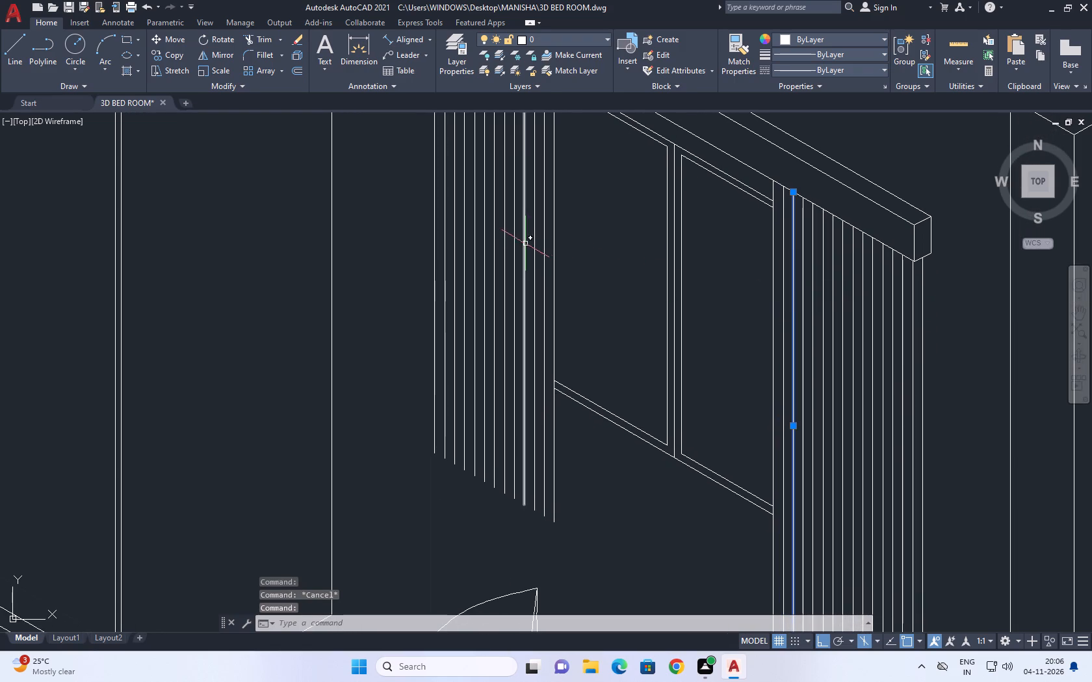
left_click(534, 240)
left_click(514, 237)
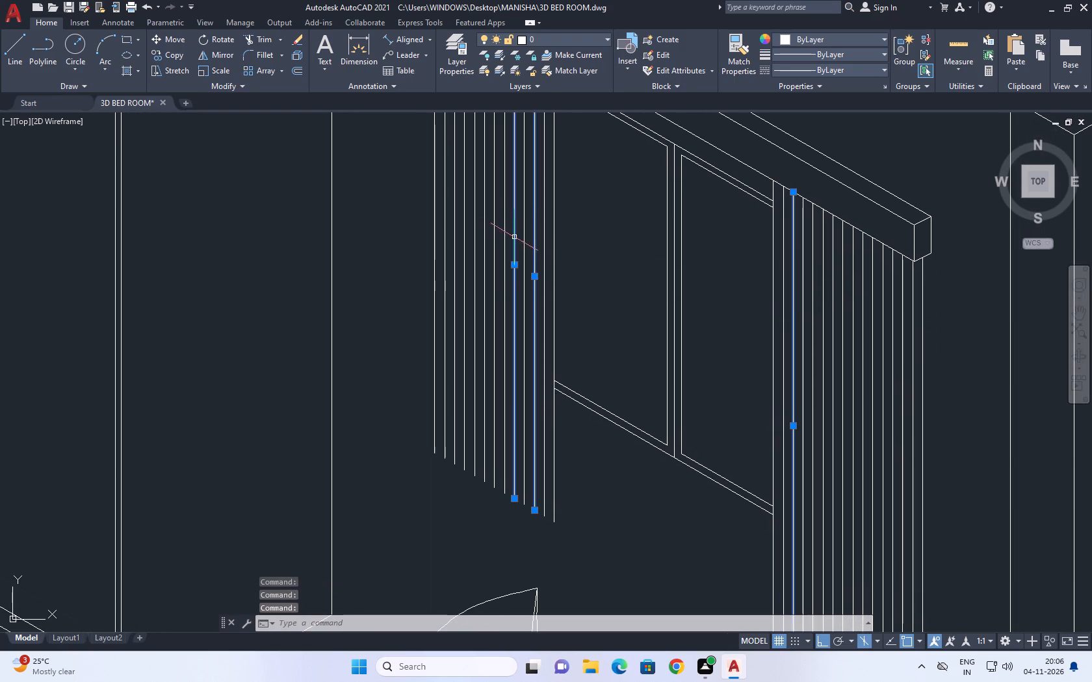
left_click(823, 320)
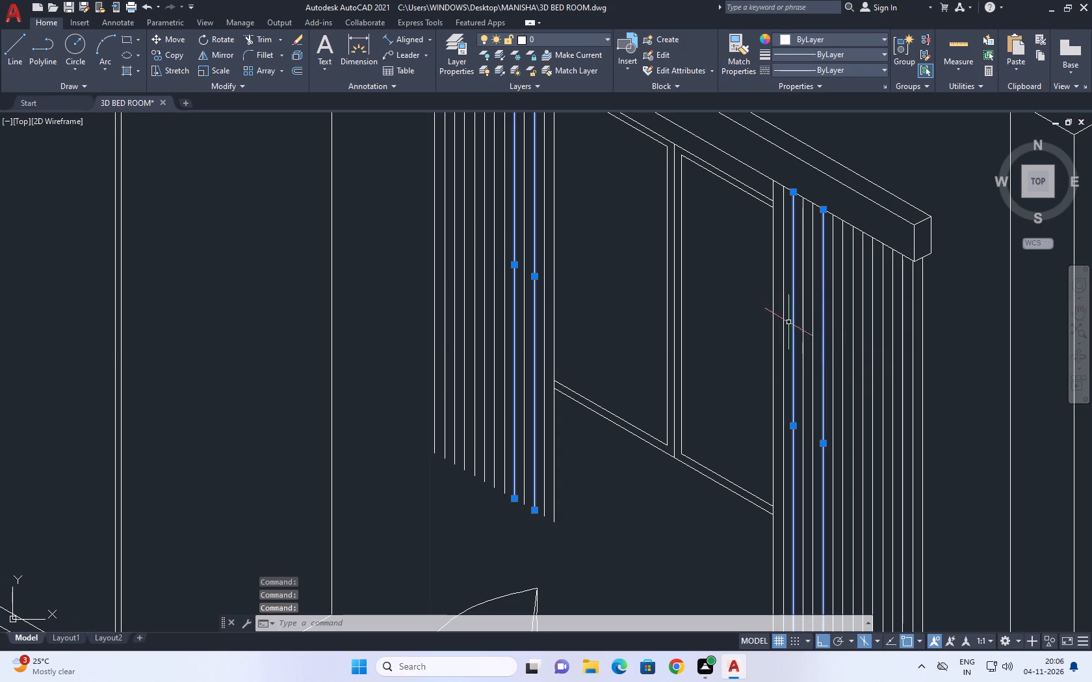
left_click(810, 323)
left_click(812, 364)
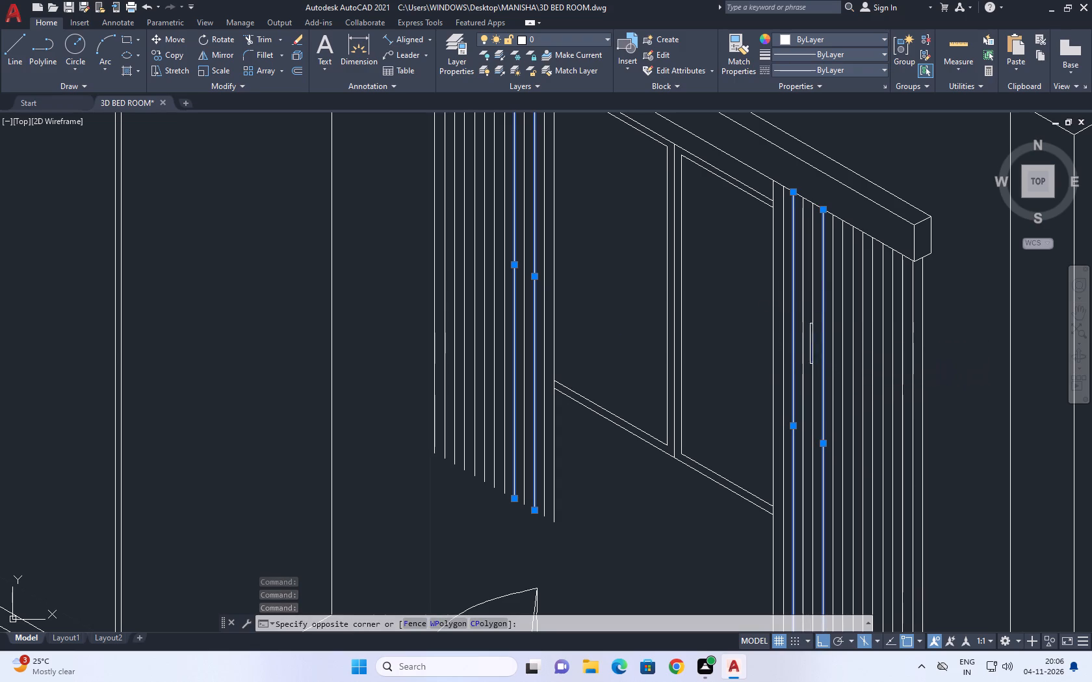
left_click(814, 353)
key("Delete")
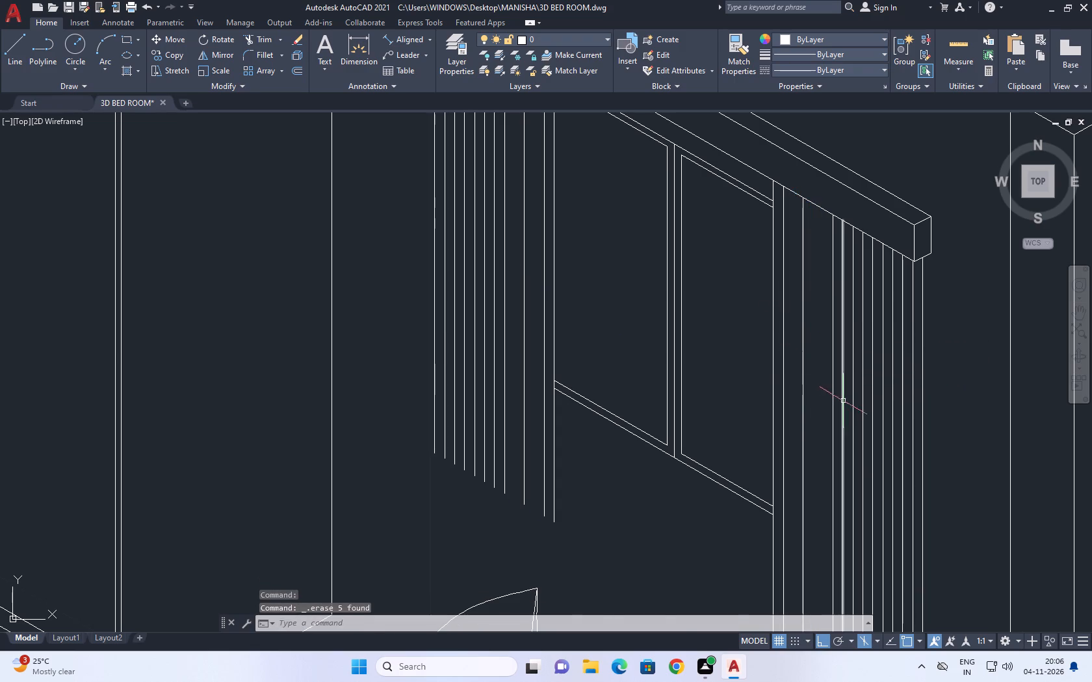
Copy the bottom frame's two inner sloping lines, one on each side of the mullion, 0.025 straight up.
scroll(843, 401, "down", 3)
middle_click_drag(909, 420, 908, 433)
middle_click_drag(835, 399, 796, 371)
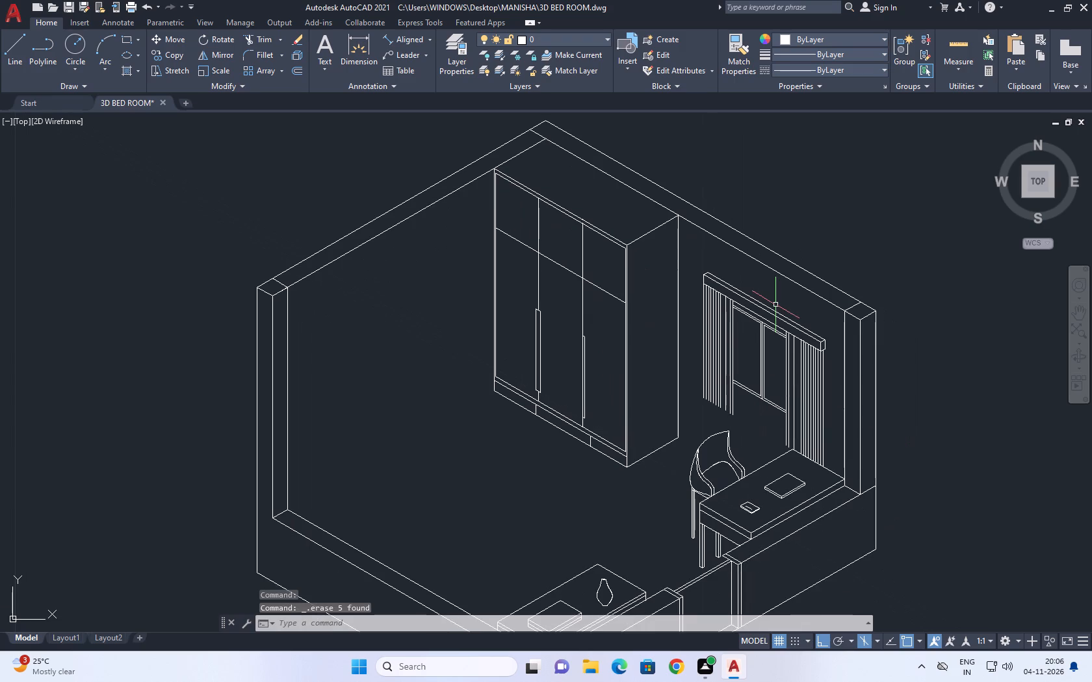
scroll(765, 452, "up", 3)
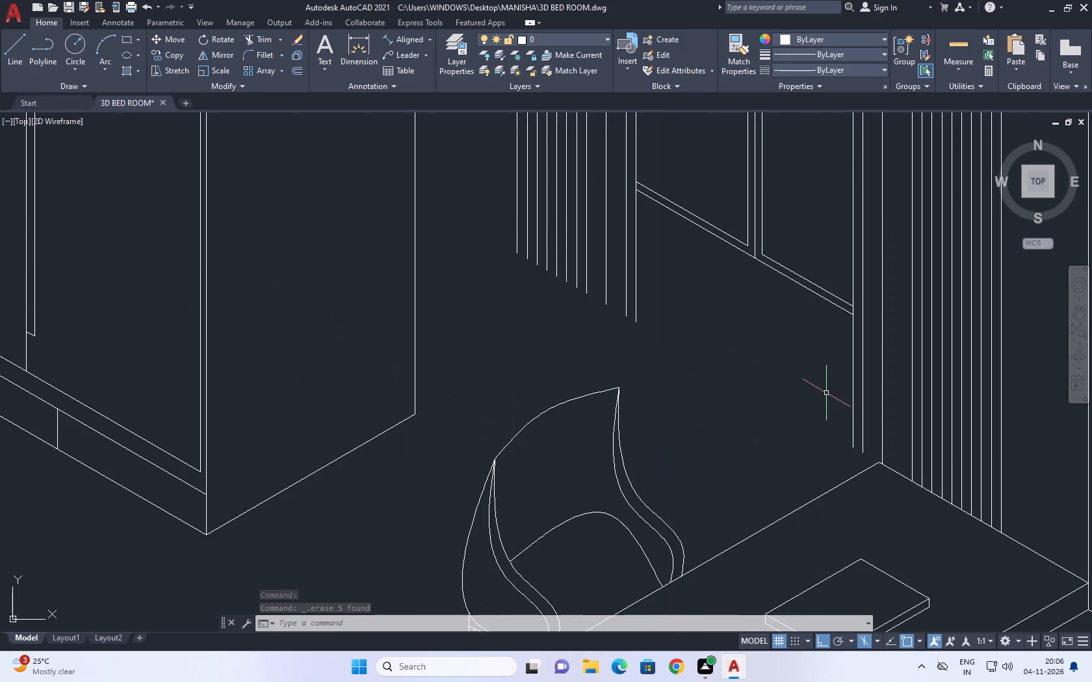
middle_click_drag(751, 361, 740, 420)
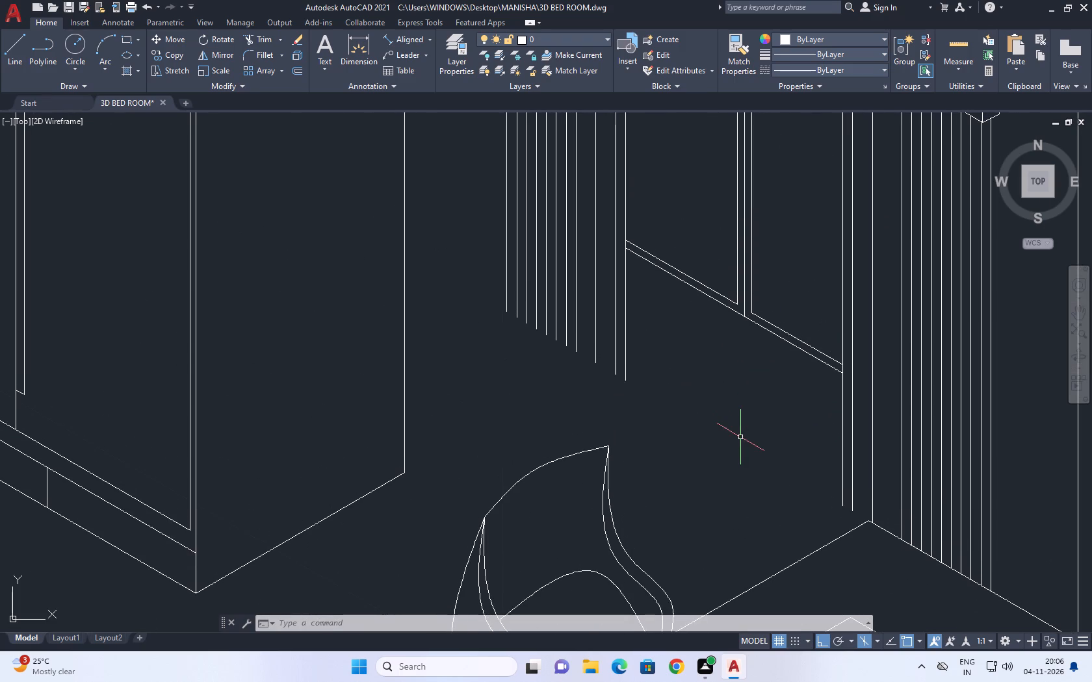
scroll(786, 307, "up", 2)
left_click(746, 353)
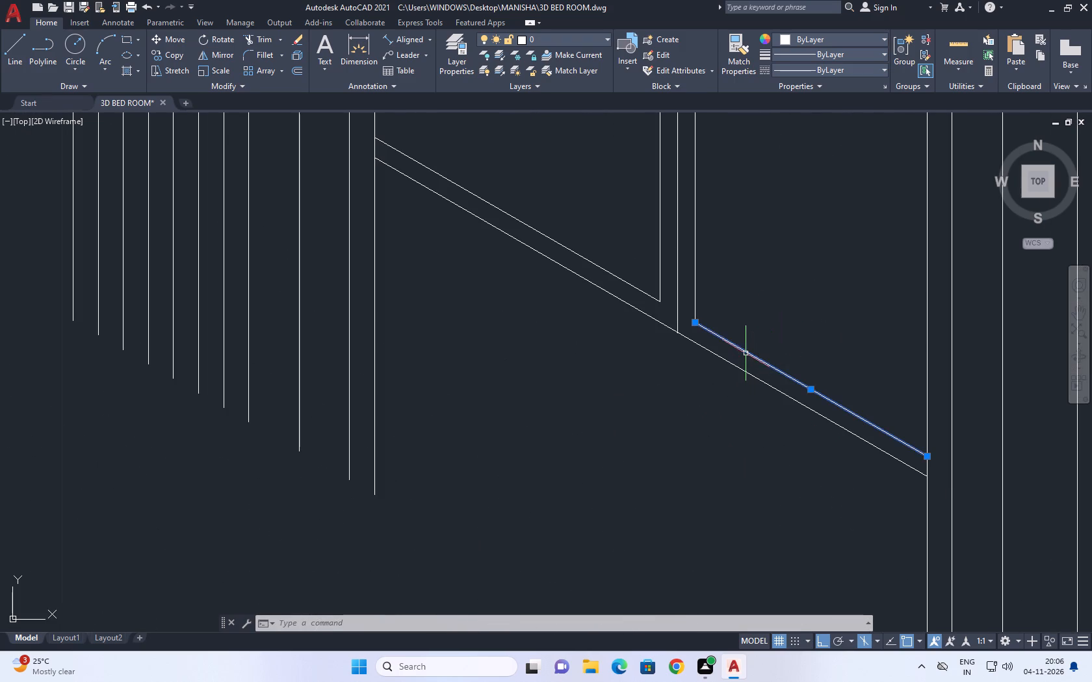
left_click(619, 279)
middle_click_drag(592, 208, 564, 304)
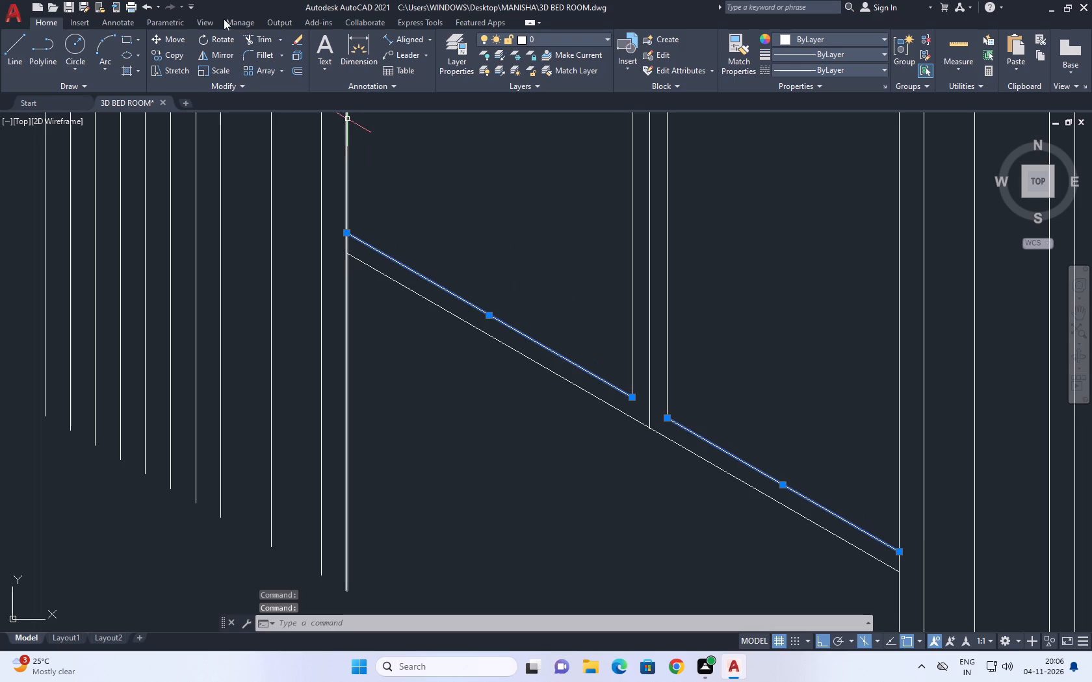
left_click(168, 60)
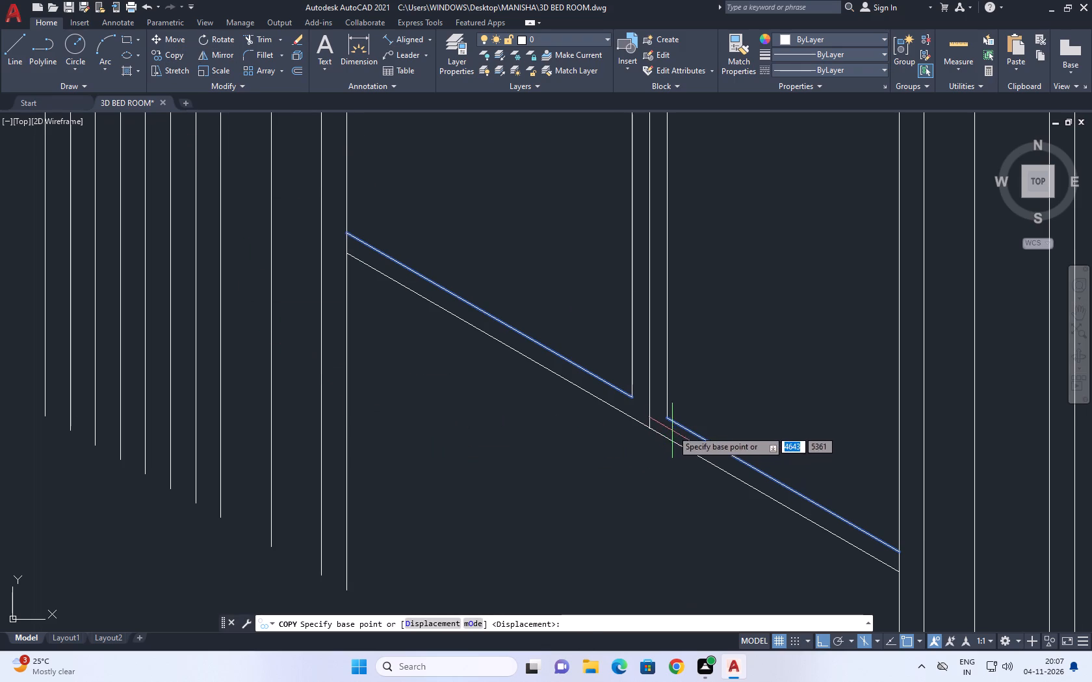
left_click(668, 425)
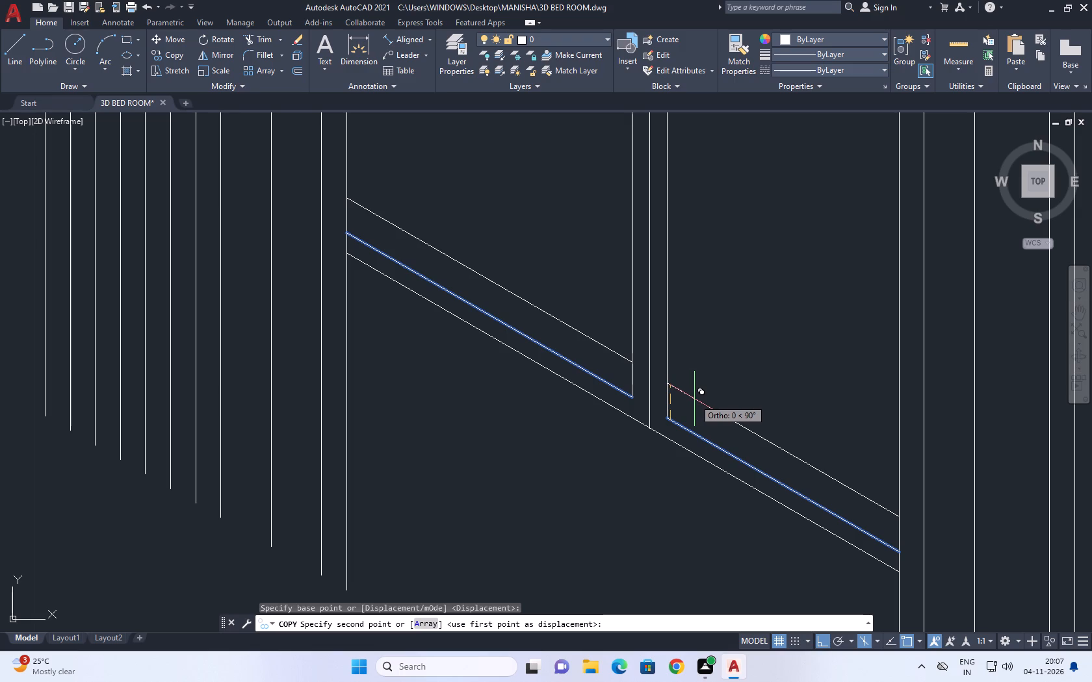
type("0.025")
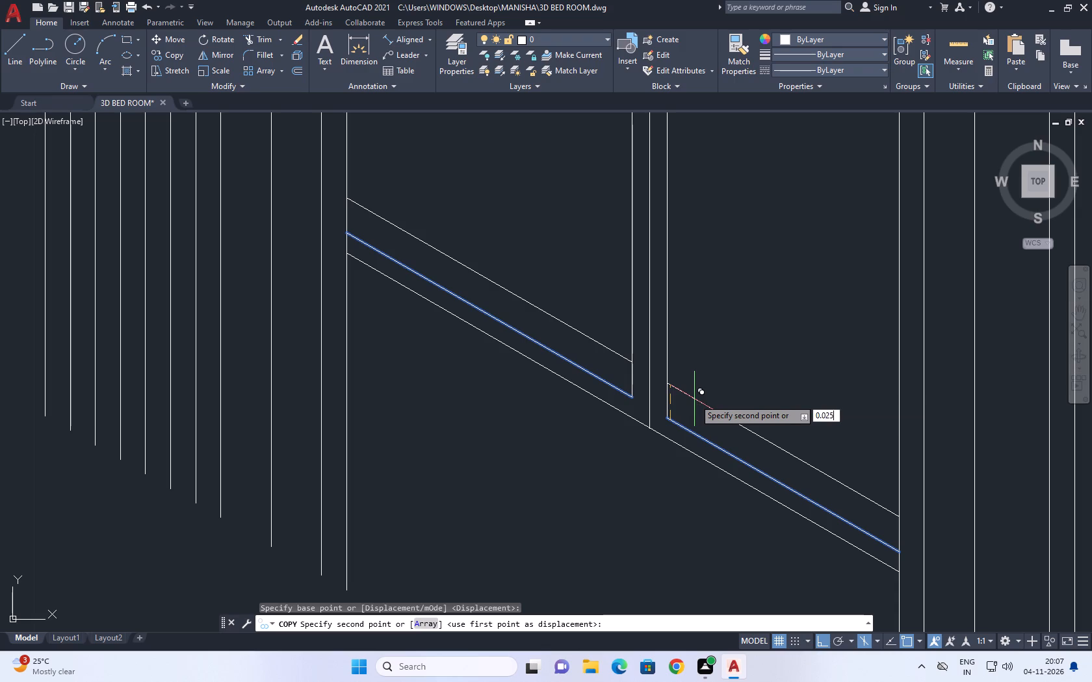
key("Return")
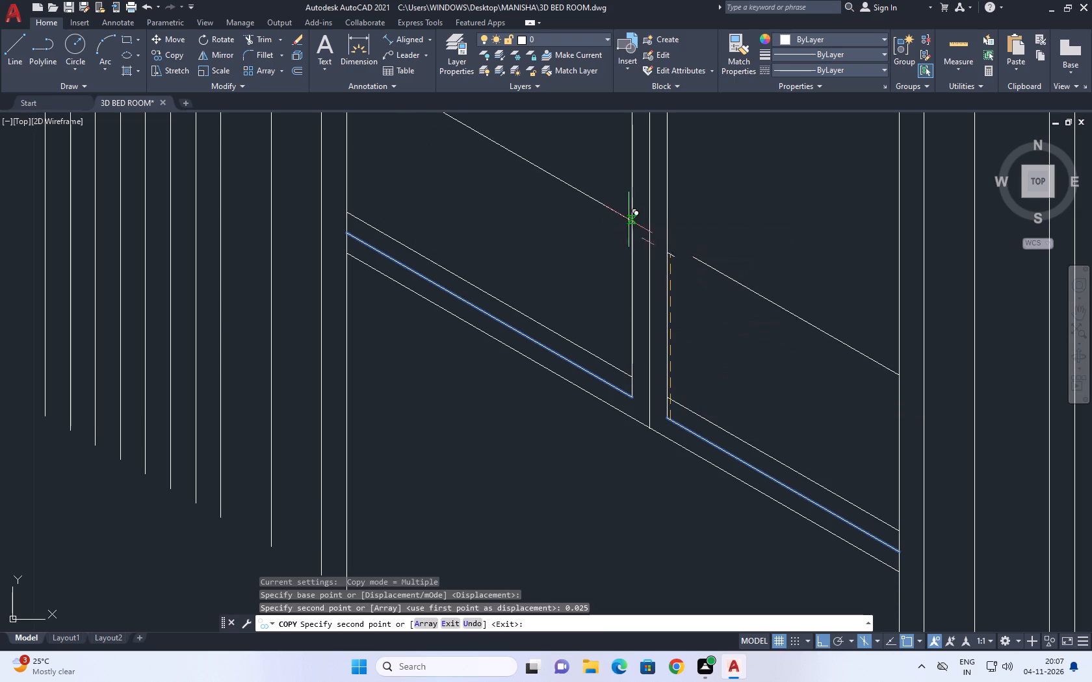
right_click(726, 274)
left_click(763, 296)
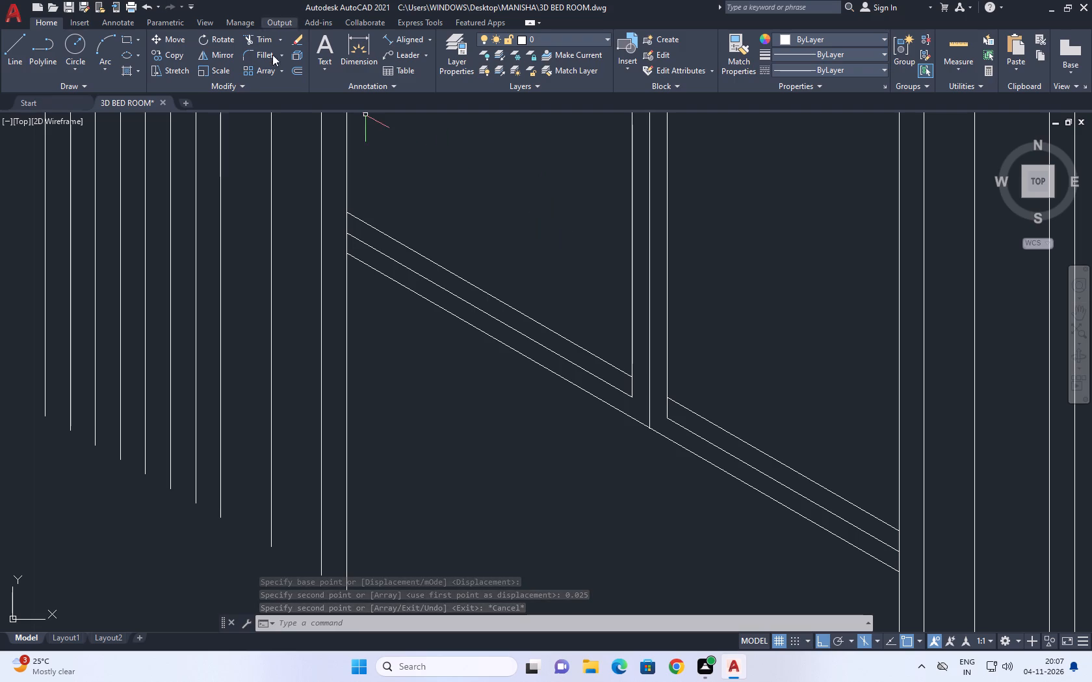
Examine the window's bottom and top frames, the mullion, the side curtains and the curtain box.
middle_click_drag(638, 305, 610, 361)
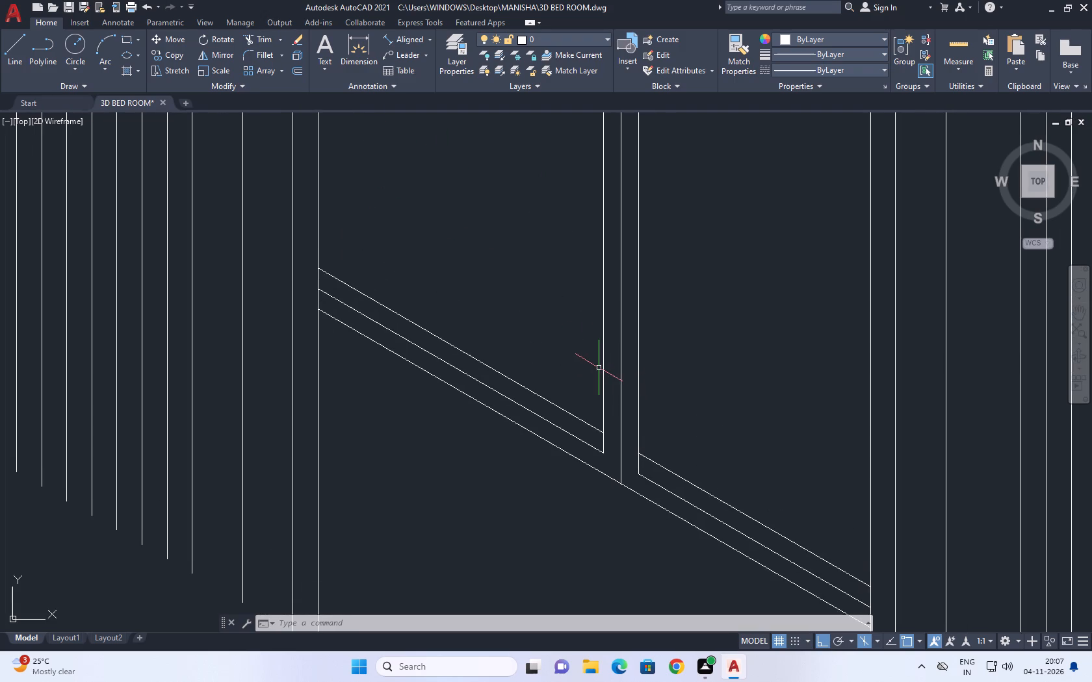
scroll(604, 378, "down", 2)
middle_click_drag(599, 325, 623, 375)
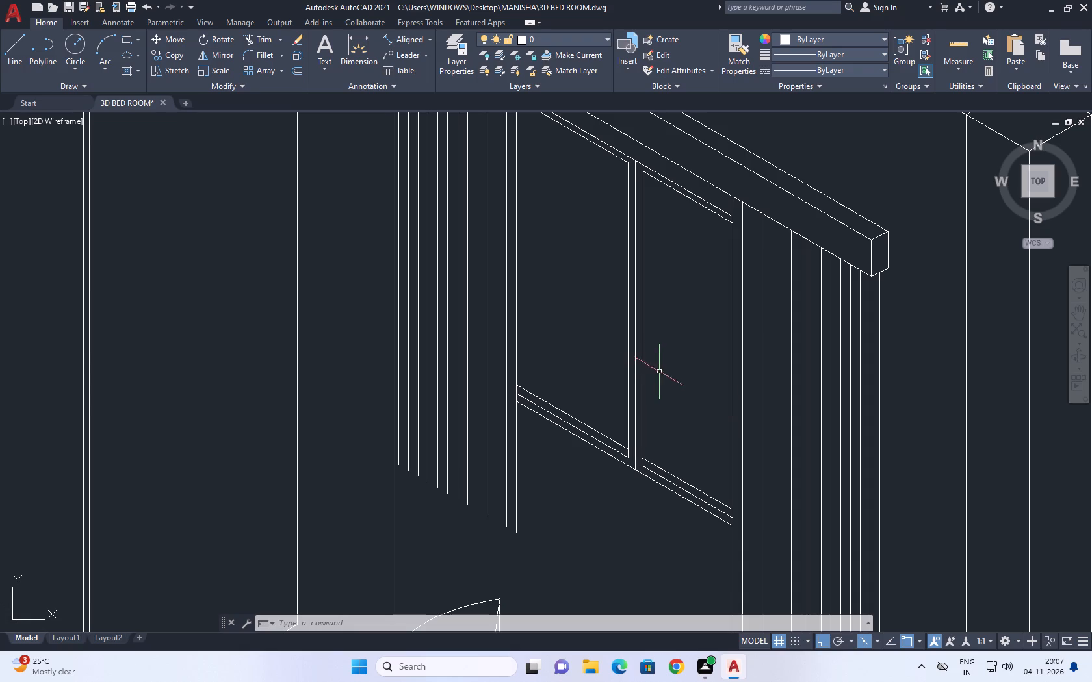
middle_click_drag(667, 270, 679, 378)
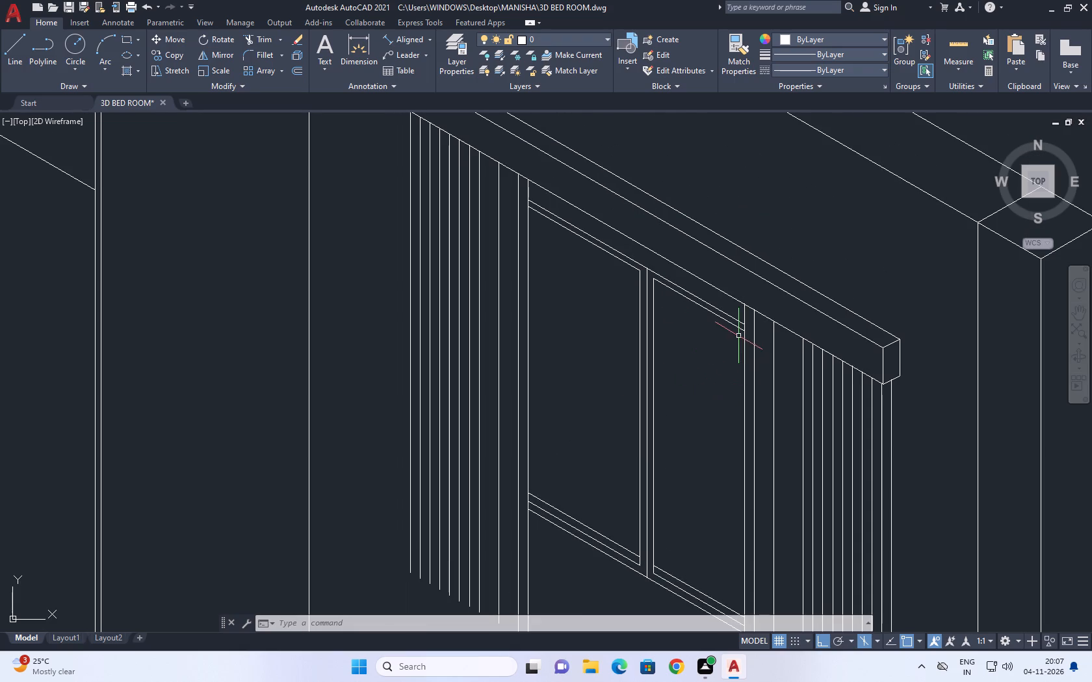
scroll(735, 301, "up", 4)
scroll(785, 314, "down", 3)
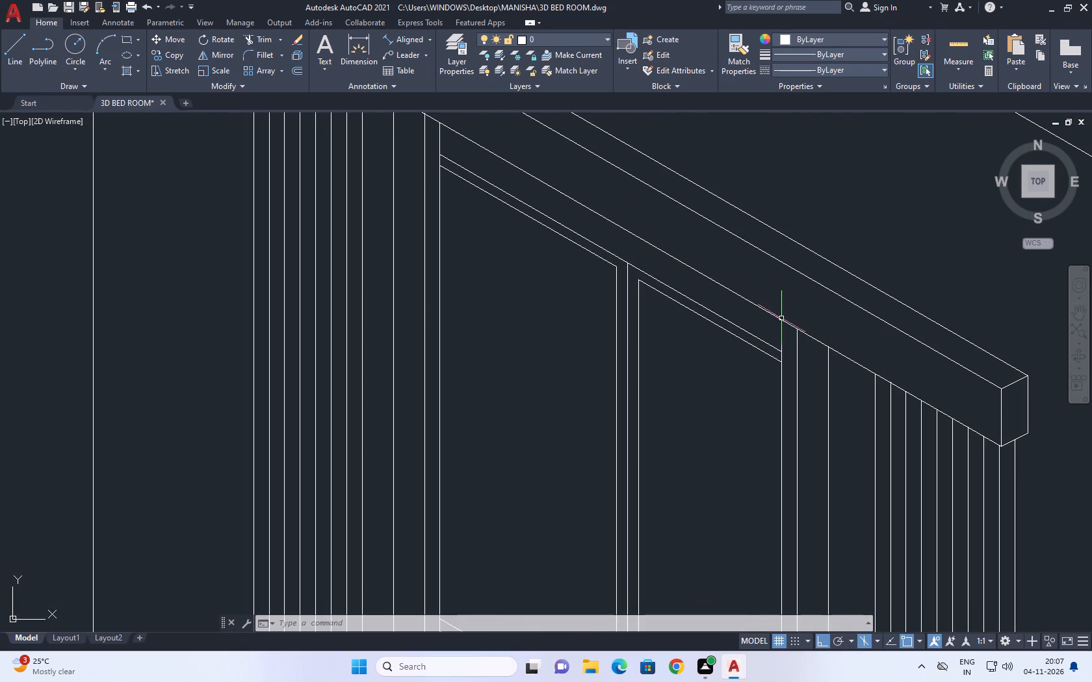
middle_click_drag(855, 344, 593, 262)
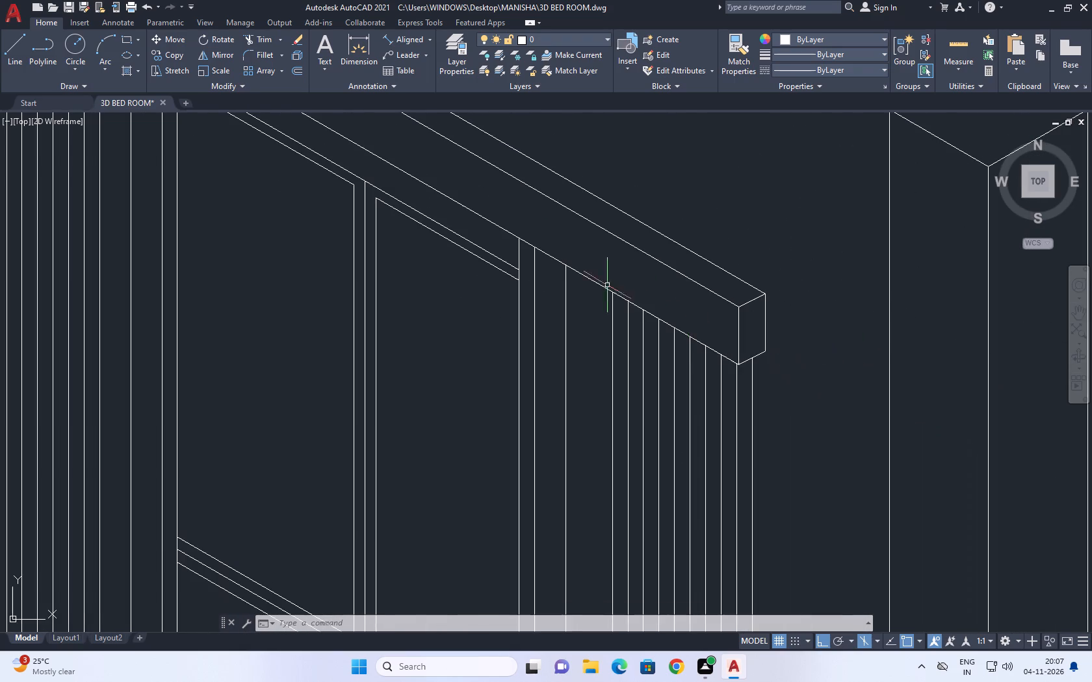
middle_click_drag(766, 327, 766, 347)
scroll(766, 347, "down", 3)
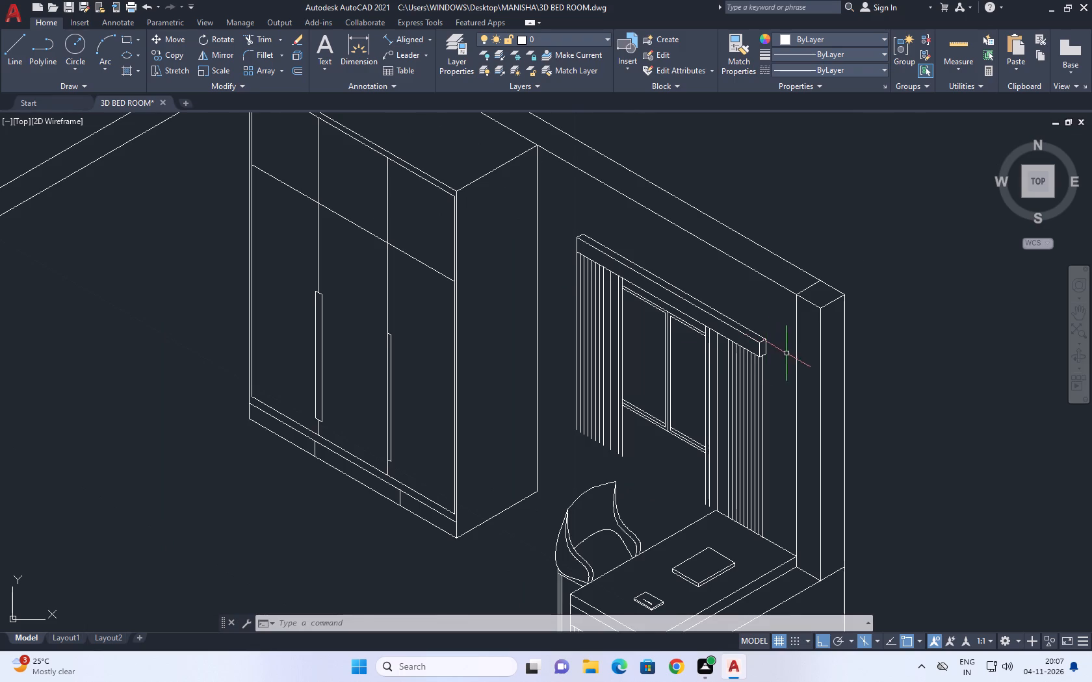
Draw a three-point arc at the curtain box's right end, bulging forward between the front edge's upper and lower corners.
scroll(724, 350, "up", 1)
type("A")
key("space")
scroll(772, 366, "up", 2)
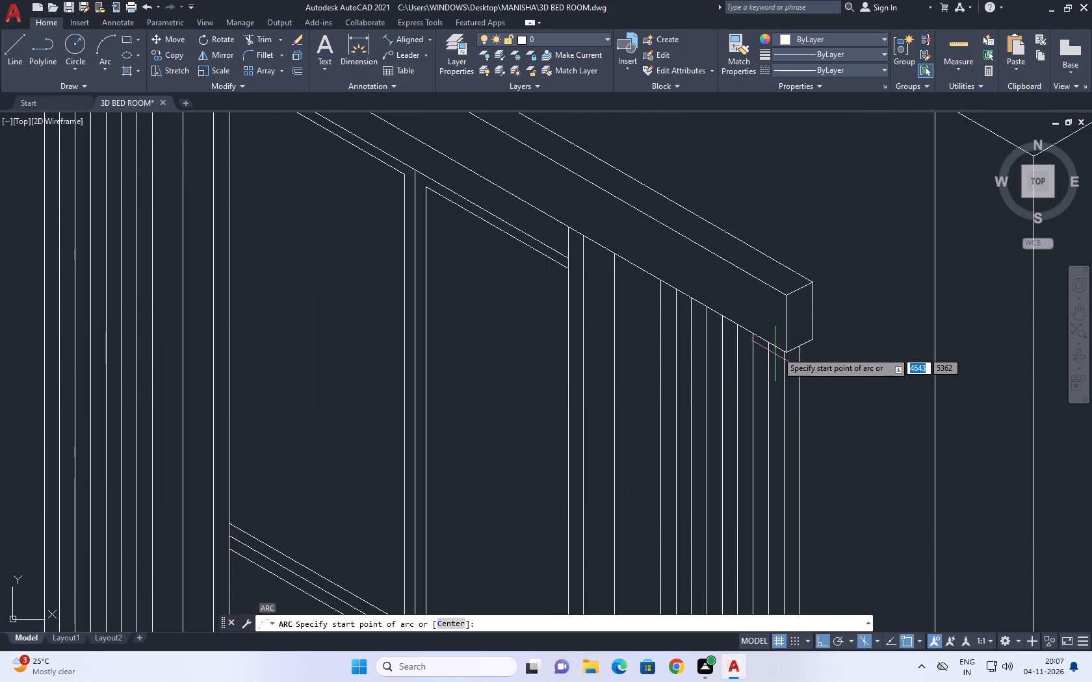
scroll(784, 307, "up", 2)
left_click(791, 286)
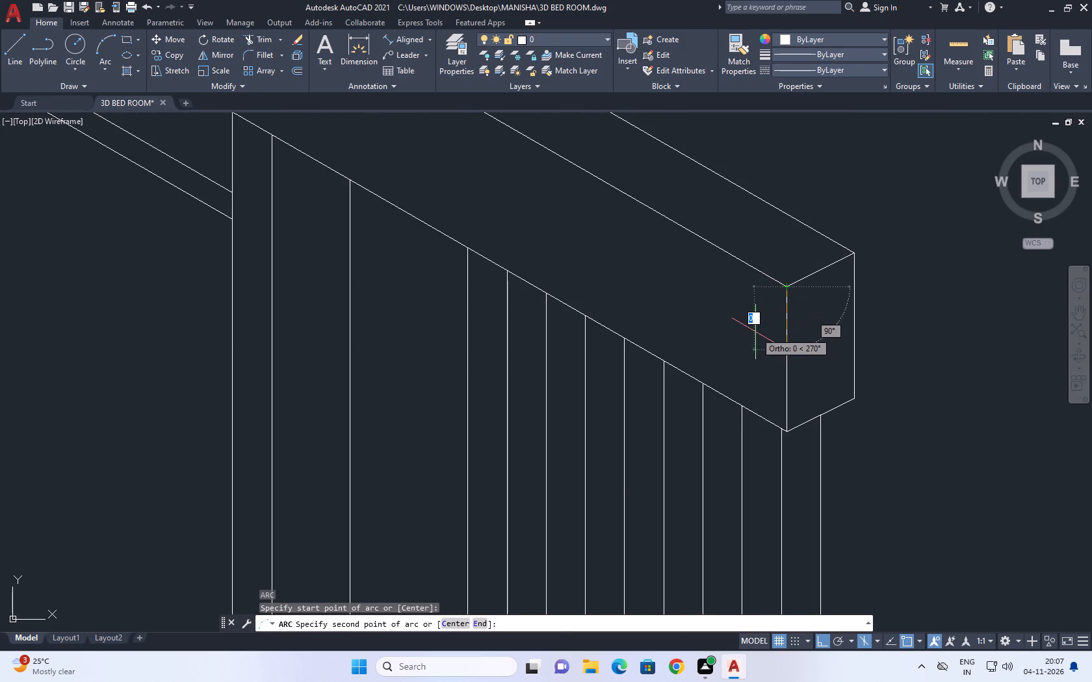
key("F5")
key("F8")
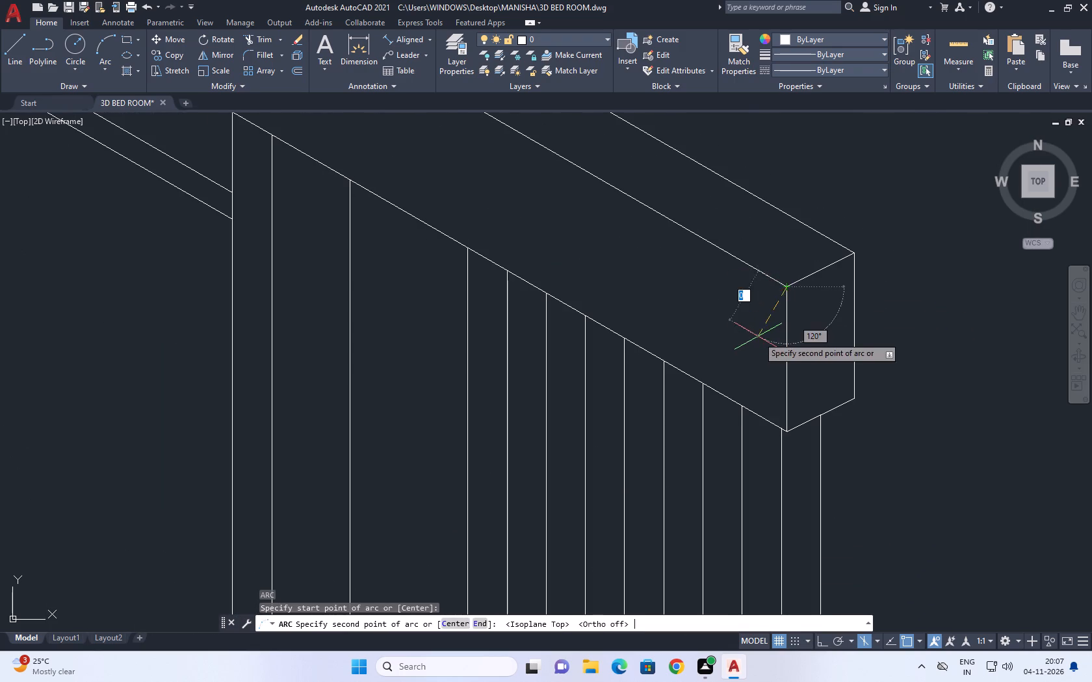
scroll(759, 340, "up", 1)
left_click(759, 338)
left_click(801, 484)
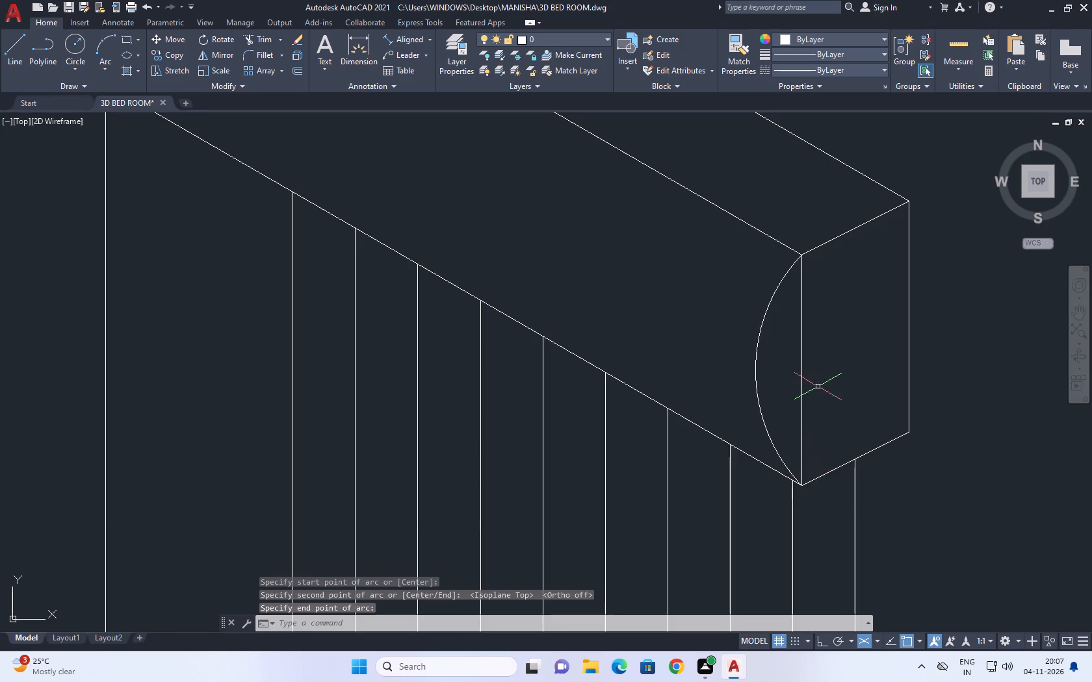
Draw a matching three-point arc at the curtain box's left end, from the upper front corner to the lower one.
scroll(845, 360, "down", 3)
middle_click_drag(803, 335, 809, 367)
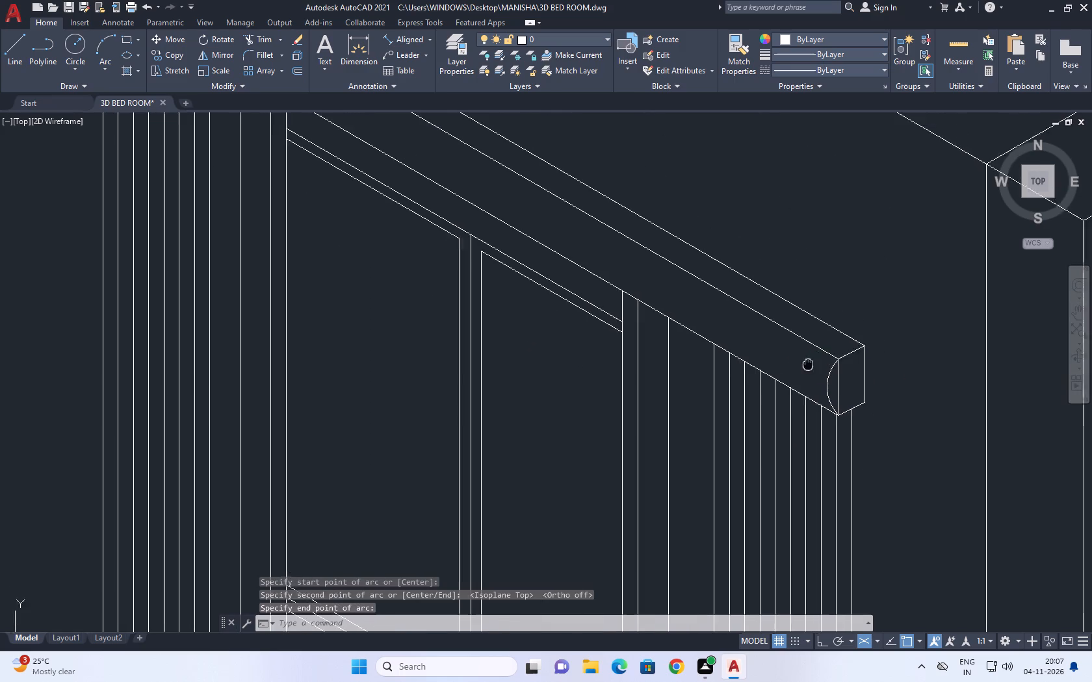
middle_click_drag(809, 367, 811, 369)
scroll(812, 370, "down", 1)
middle_click_drag(662, 299, 749, 355)
key("space")
scroll(415, 174, "up", 1)
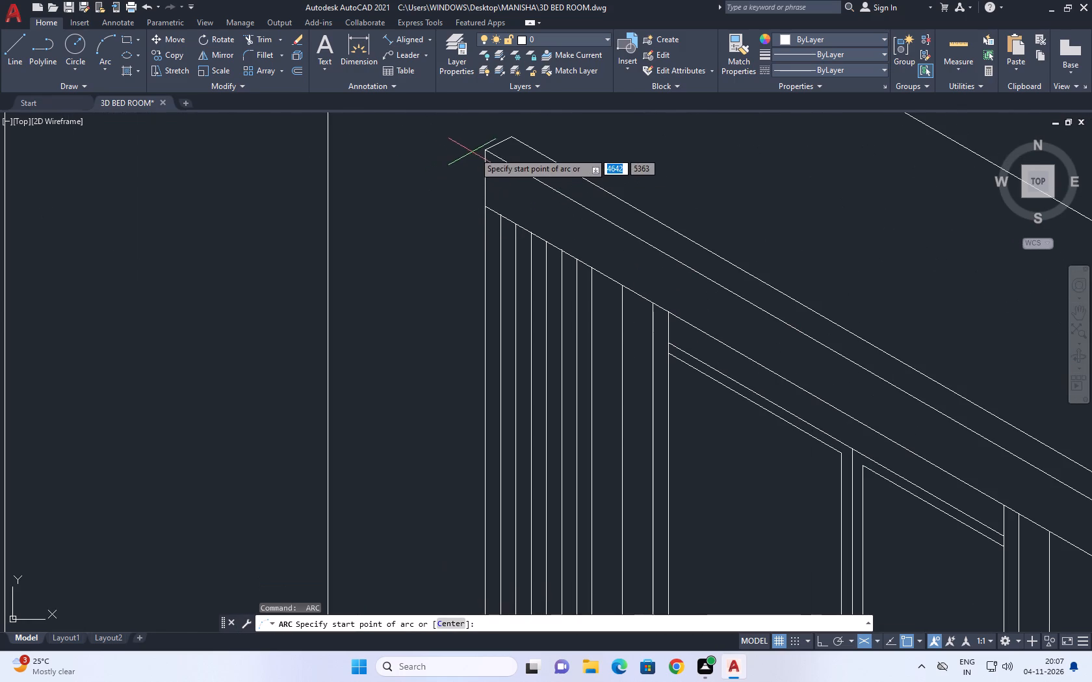
left_click(485, 153)
scroll(471, 181, "up", 1)
left_click(476, 171)
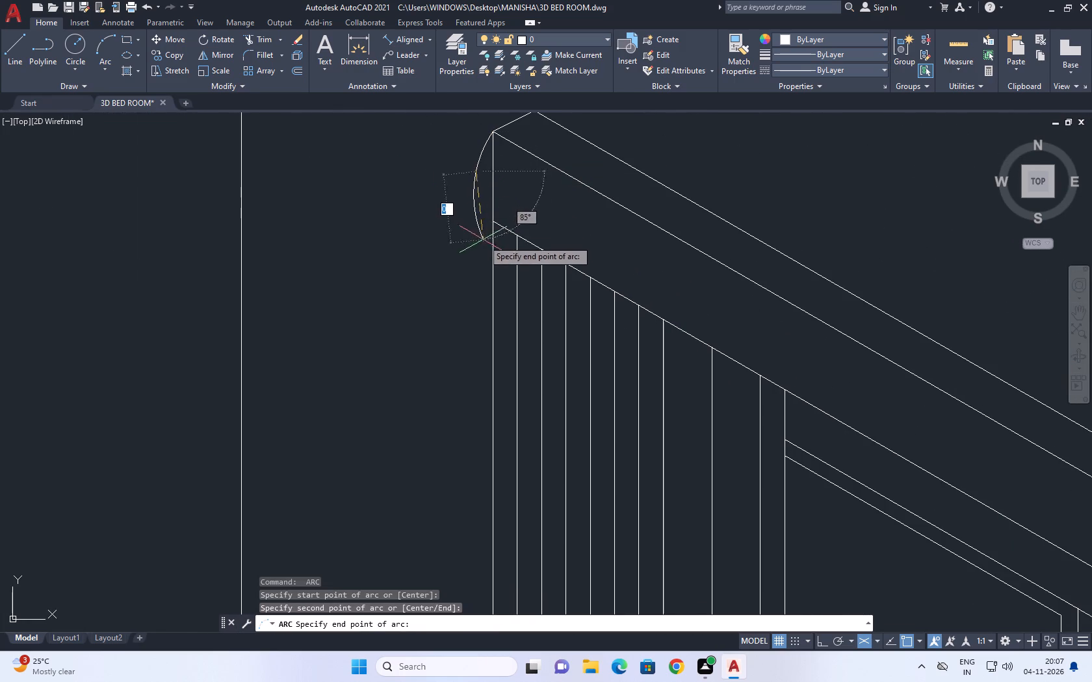
left_click(494, 221)
Stretch the midpoint of the left end's arc outward to give it a deeper bulge.
middle_click_drag(454, 157, 489, 236)
scroll(543, 246, "up", 1)
left_click(514, 240)
left_click(475, 246)
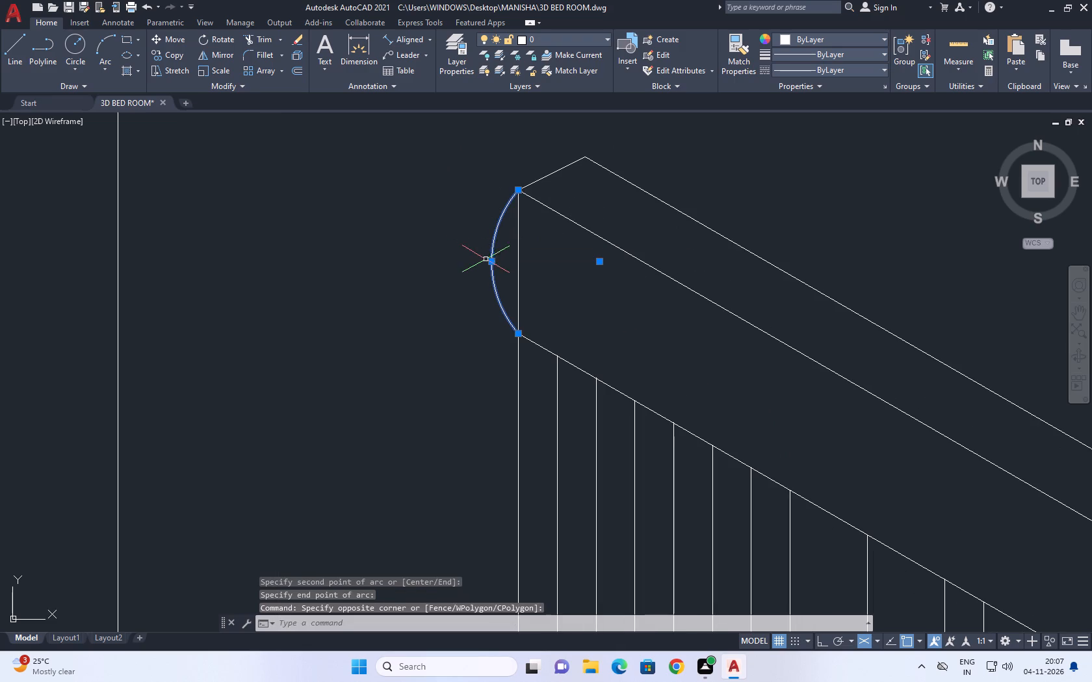
left_click(490, 263)
left_click(483, 286)
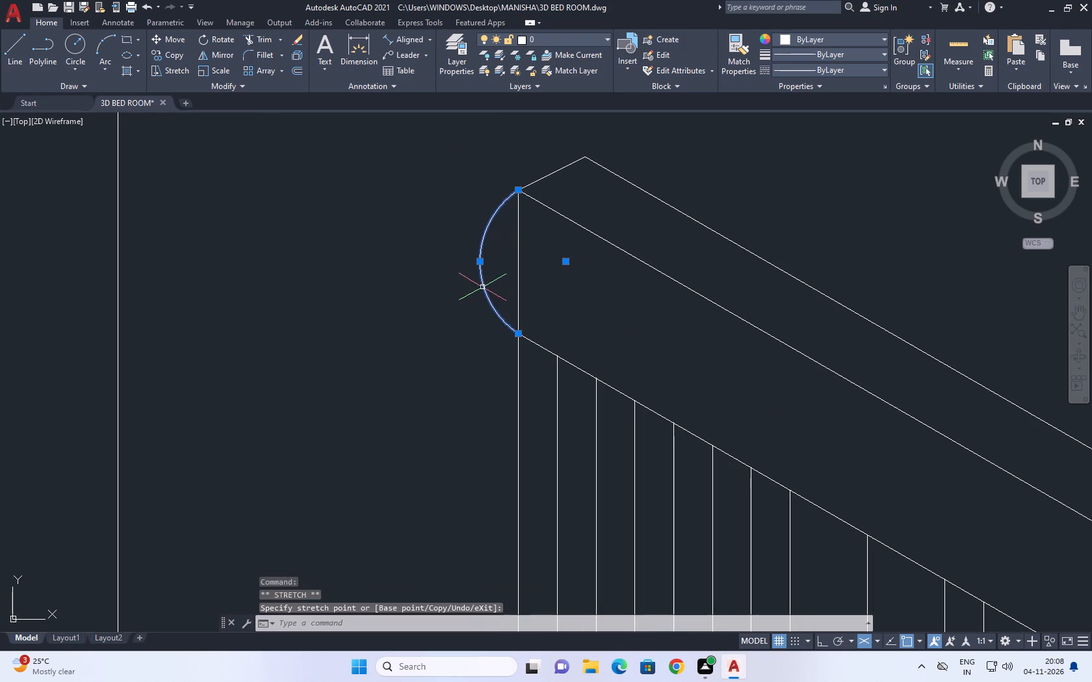
scroll(545, 233, "down", 1)
middle_click_drag(625, 192, 531, 207)
key("Escape")
Draw a line from the curtain box's upper back right corner, continuing its back top edge outward beyond the right end.
scroll(430, 234, "down", 1)
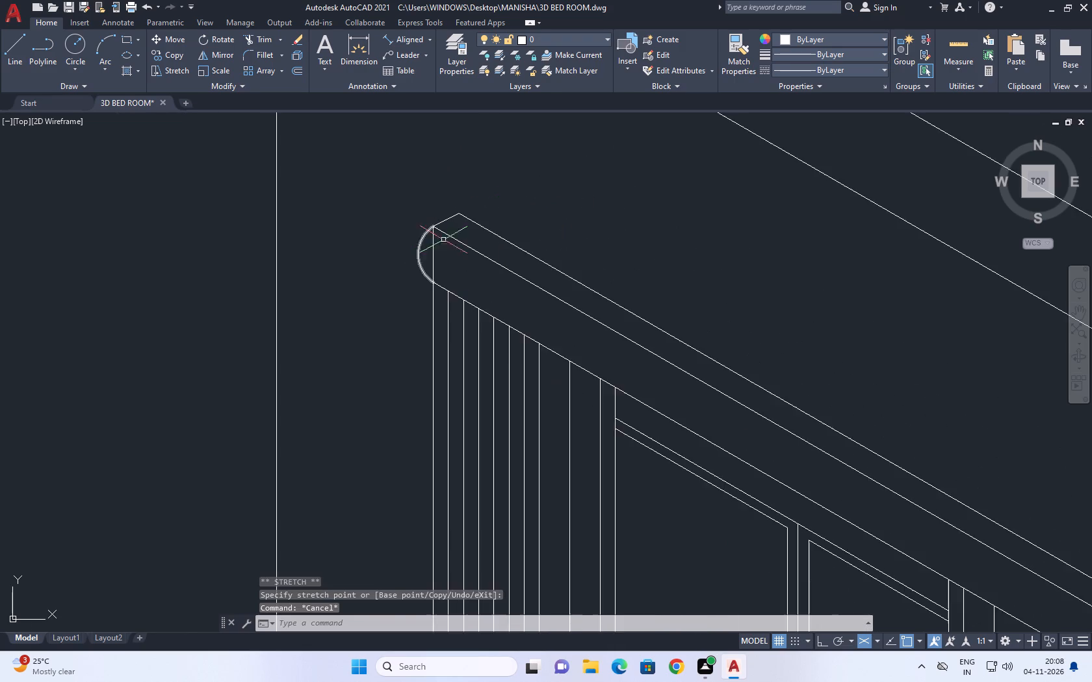
middle_click_drag(527, 246, 327, 158)
middle_click_drag(512, 285, 385, 222)
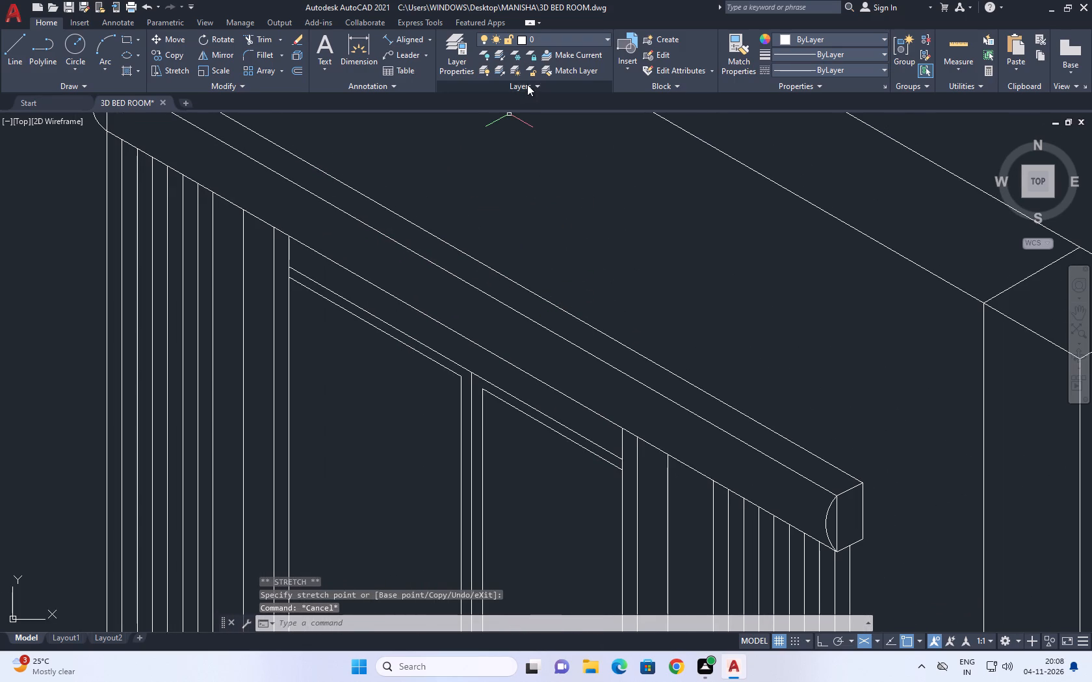
middle_click_drag(731, 239, 629, 177)
middle_click_drag(779, 386, 761, 366)
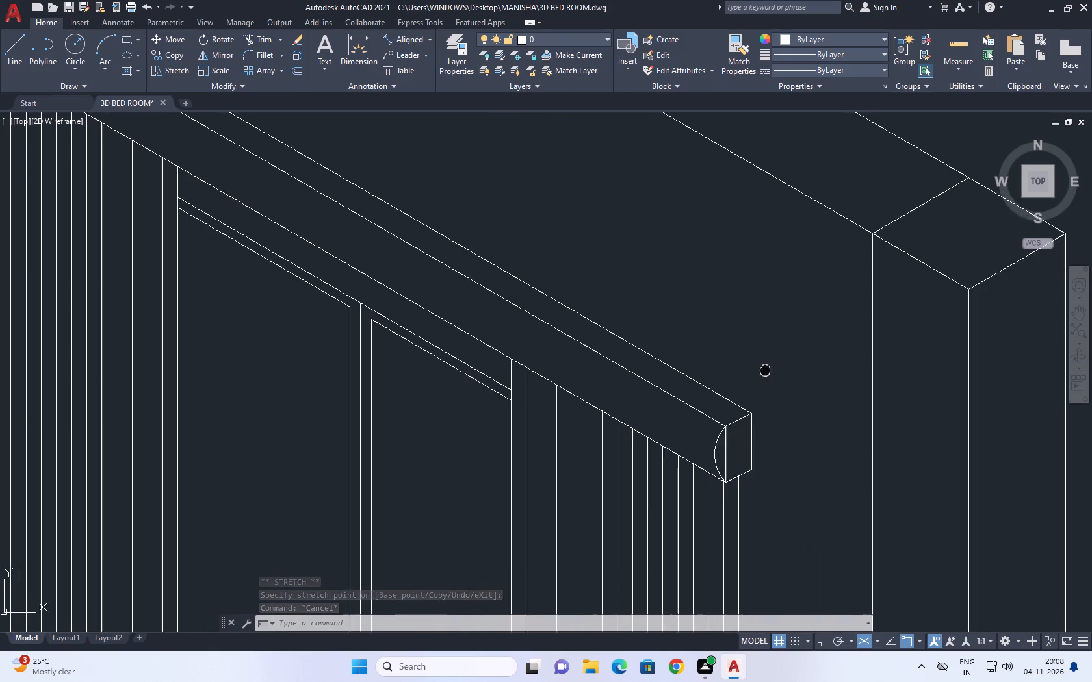
middle_click_drag(761, 366, 720, 324)
left_click(21, 45)
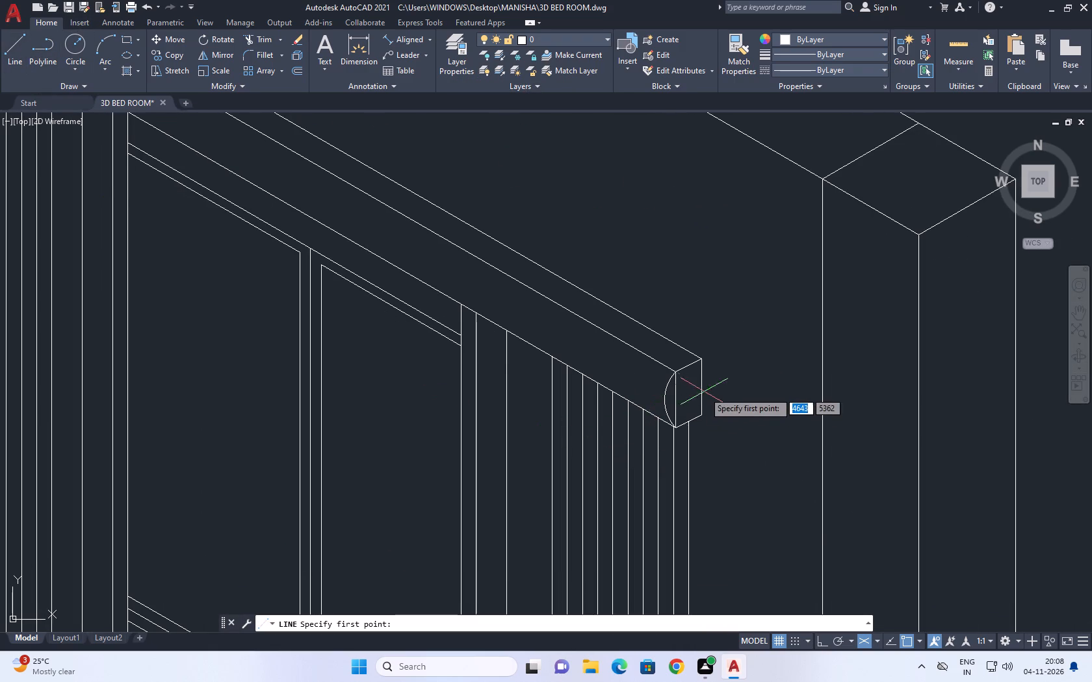
scroll(705, 389, "up", 1)
left_click(701, 343)
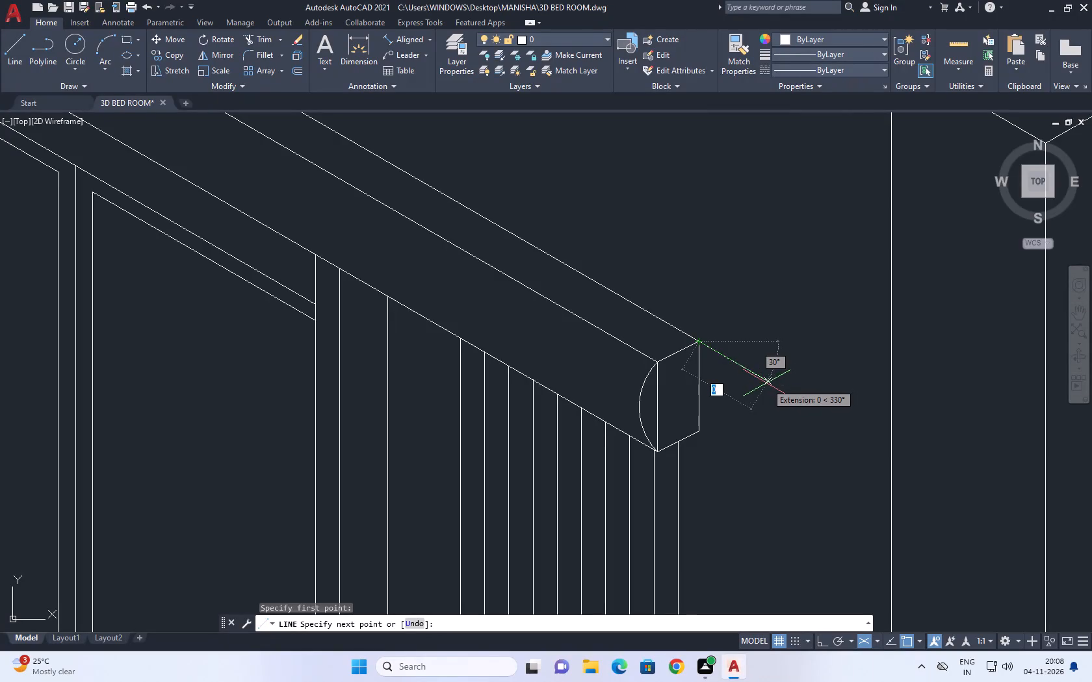
left_click(796, 397)
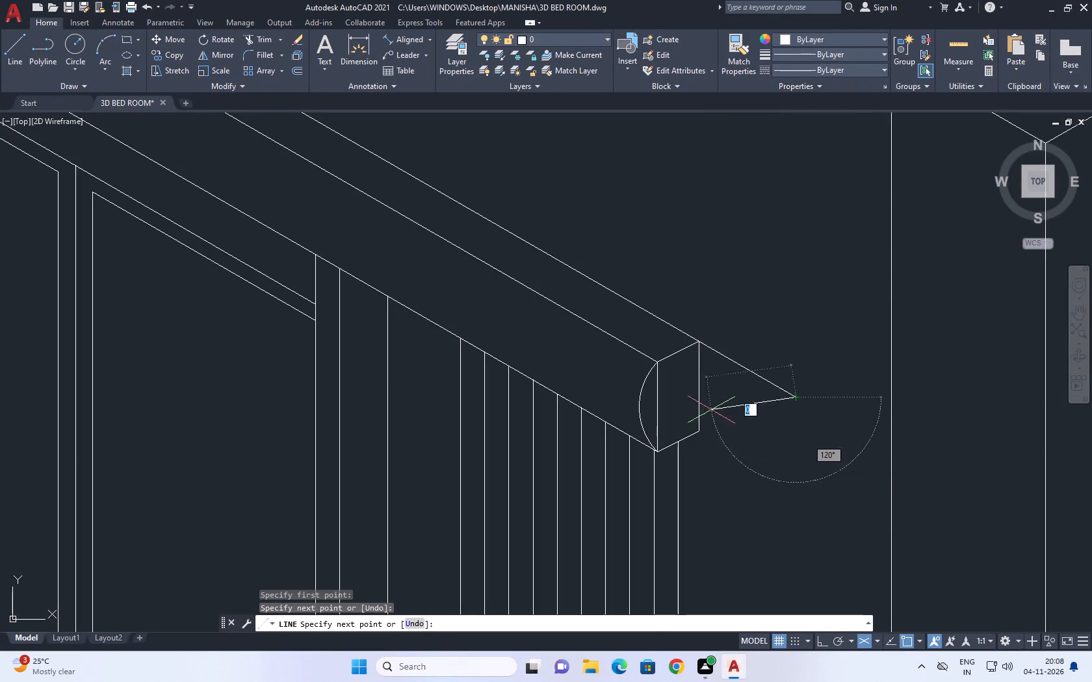
Continue the line with two 0.01 segments straight down and a parallel line back across the curtain box's right end face.
key("F8")
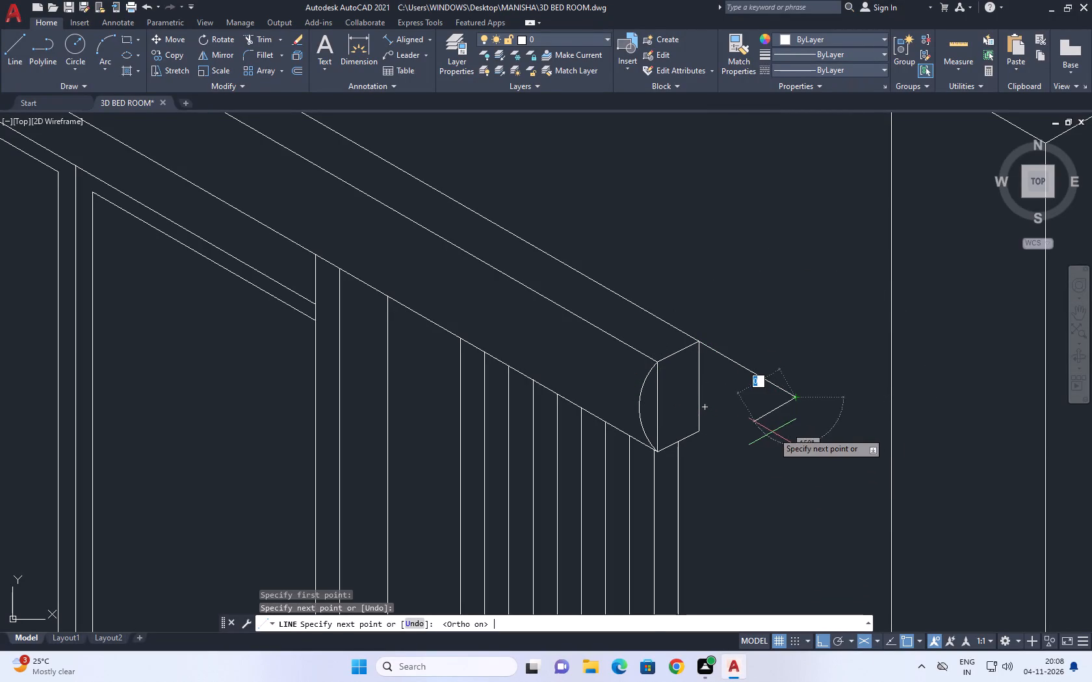
key("F5")
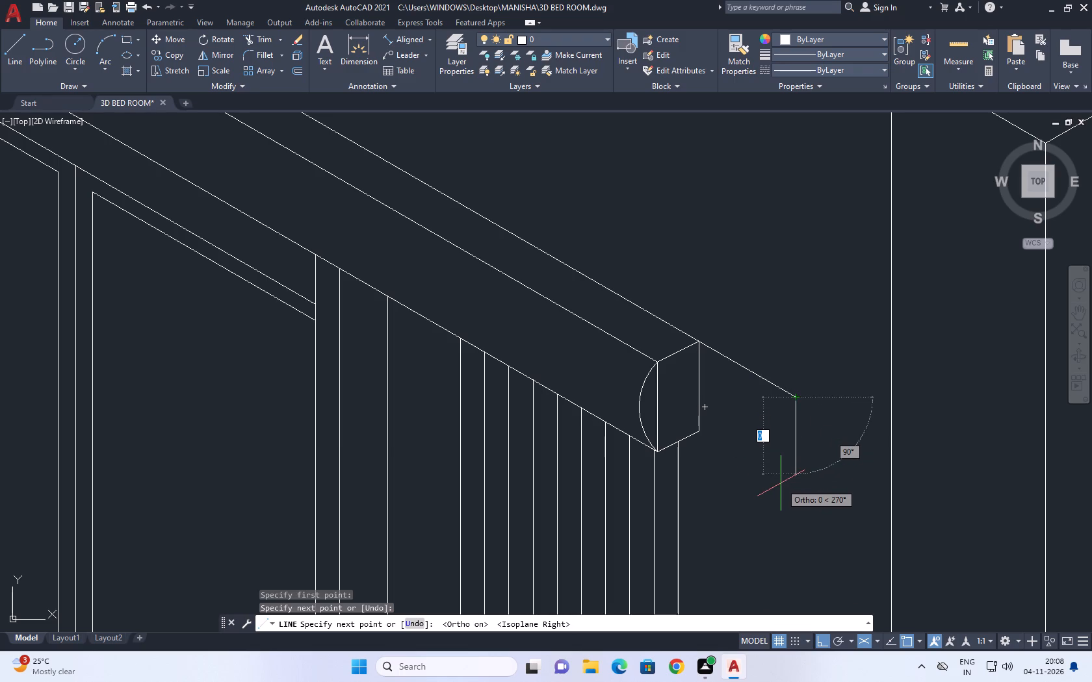
type("0.02")
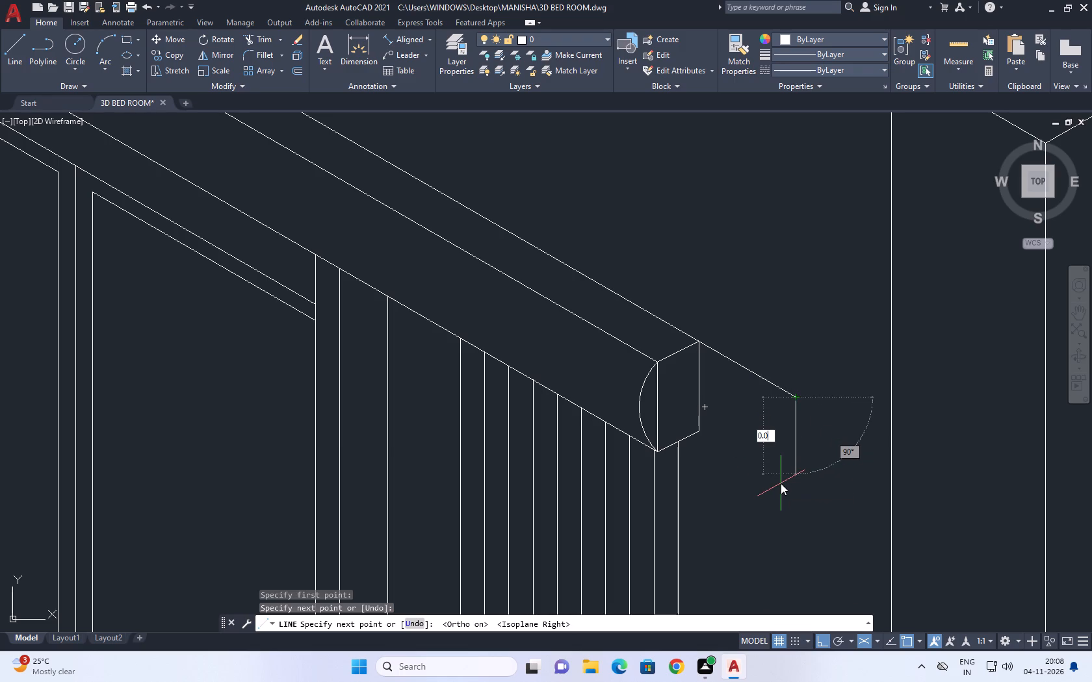
key("BackSpace")
key("1")
key("Return")
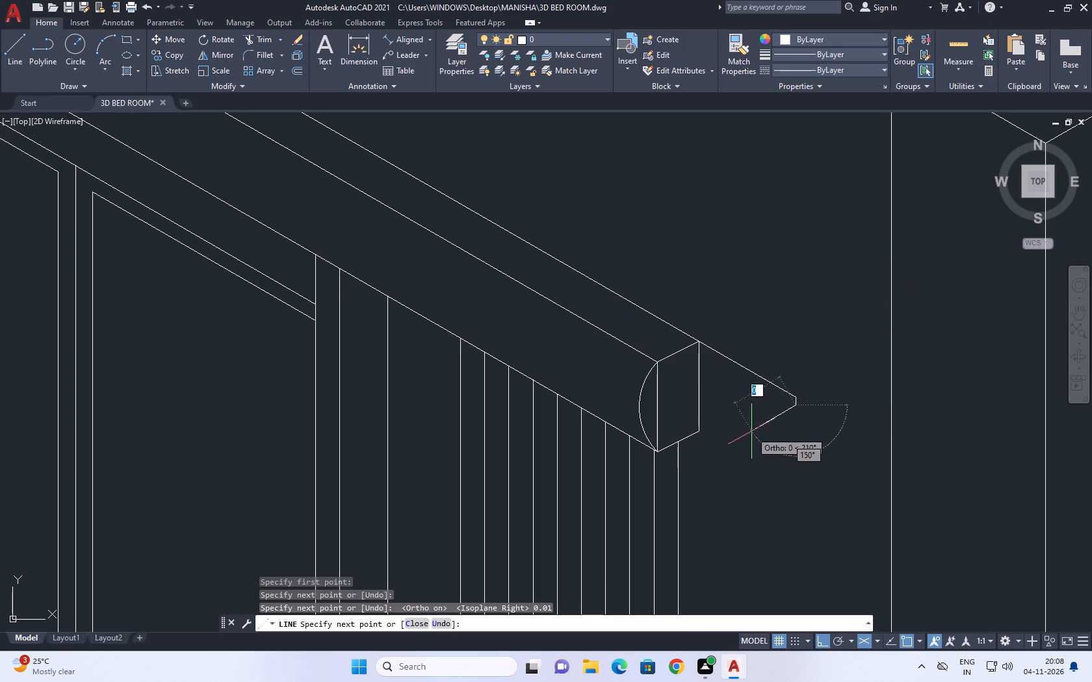
scroll(696, 382, "up", 2)
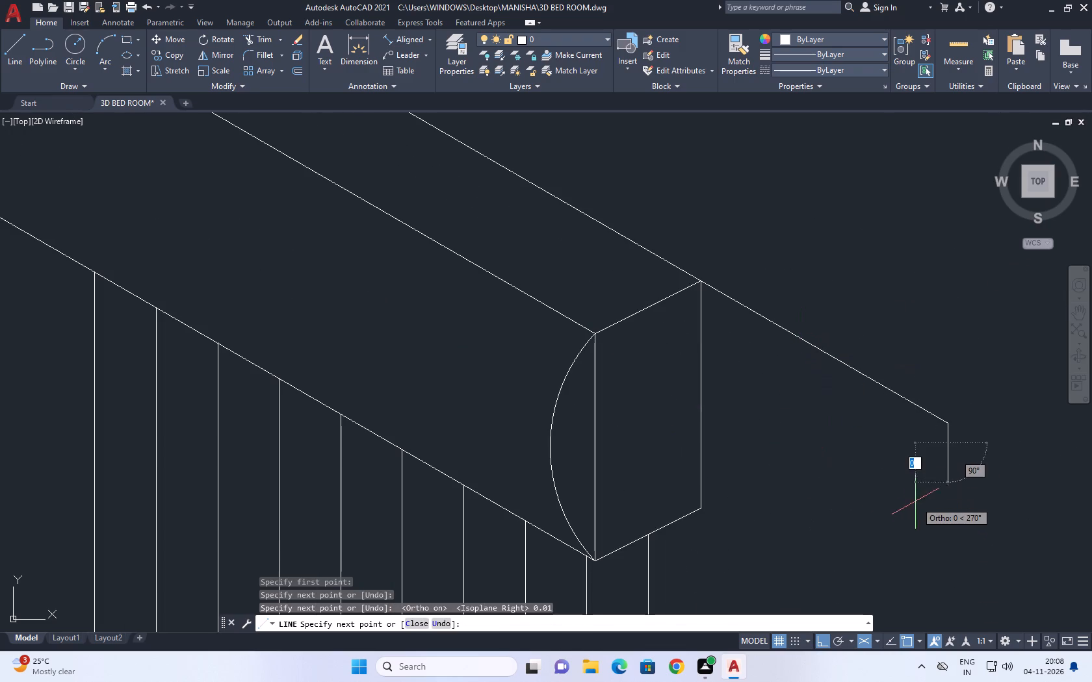
type("0.01")
key("Return")
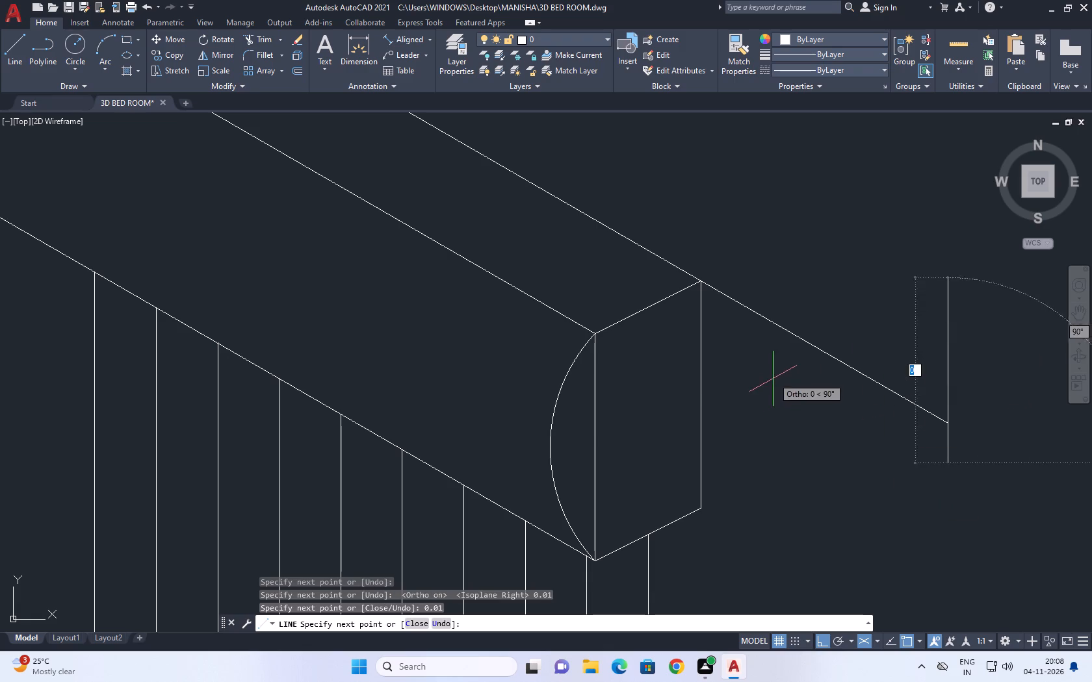
key("F5")
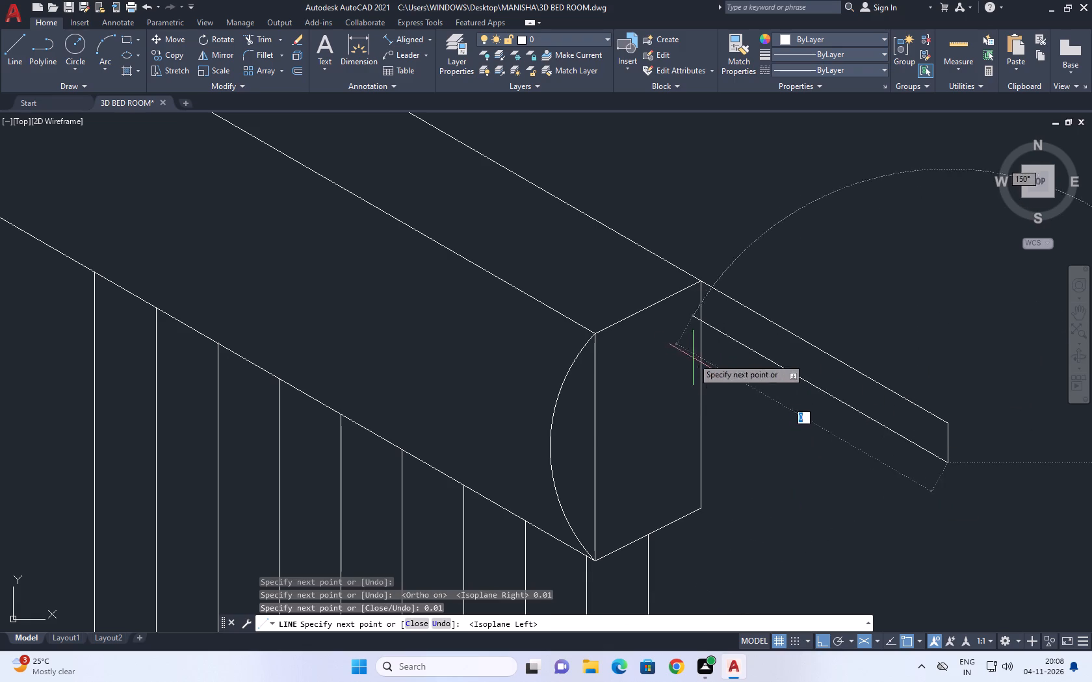
left_click(675, 338)
key("Escape")
Trim the part of the lower parallel line that overlaps the curtain box's right end face.
type("TR")
key("space")
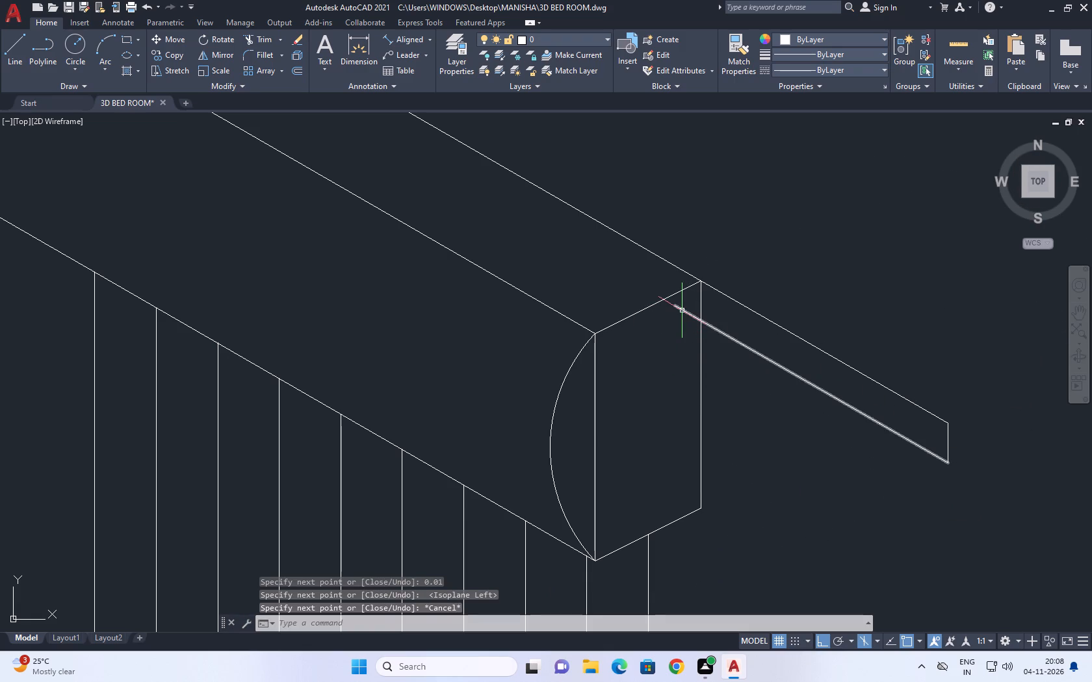
left_click(688, 308)
left_click_drag(681, 325, 681, 333)
scroll(734, 316, "down", 4)
key("Escape")
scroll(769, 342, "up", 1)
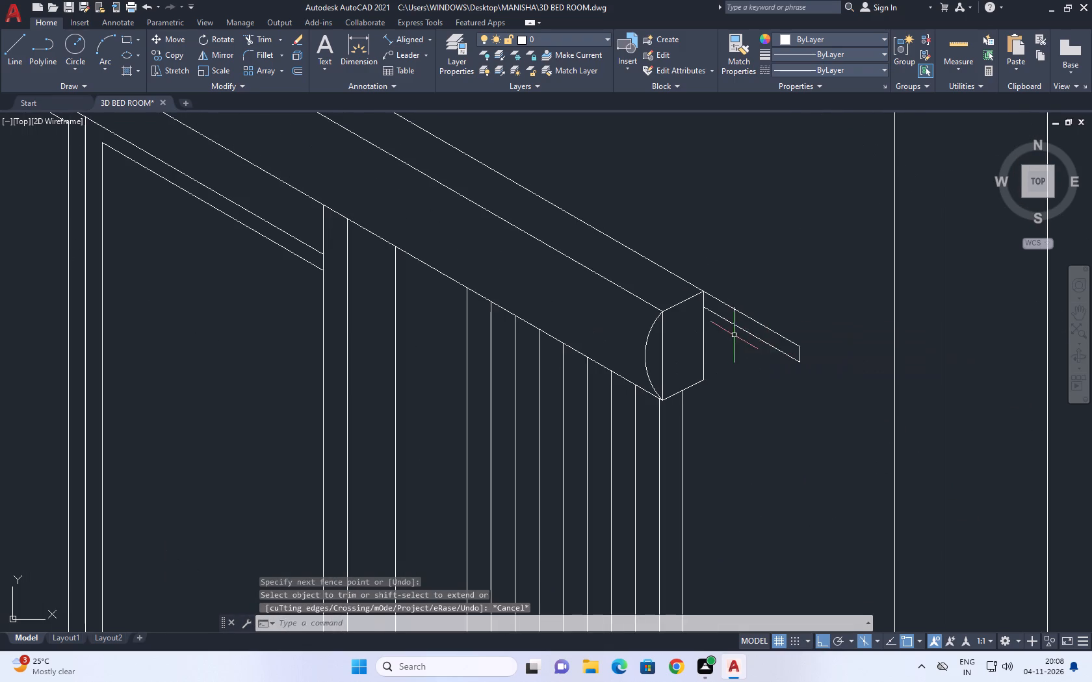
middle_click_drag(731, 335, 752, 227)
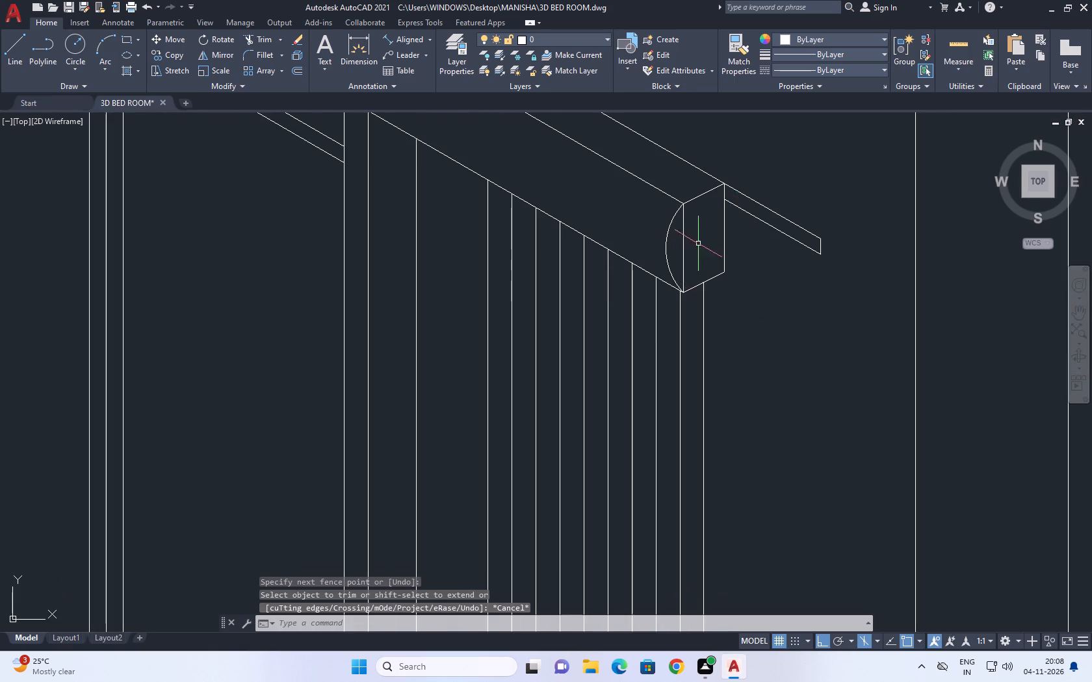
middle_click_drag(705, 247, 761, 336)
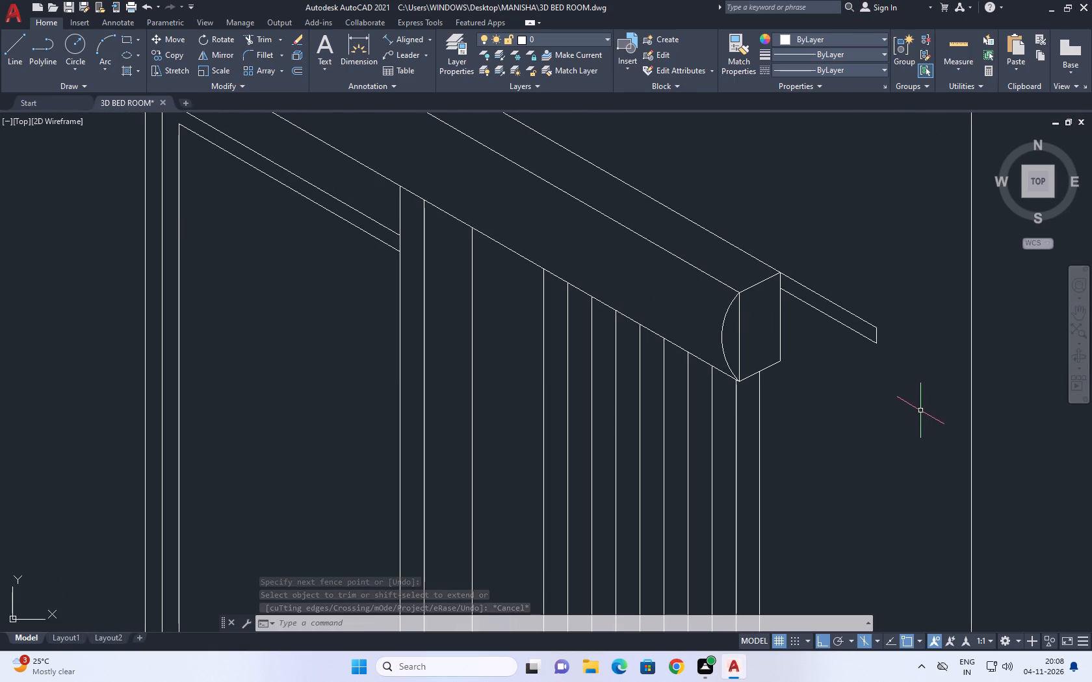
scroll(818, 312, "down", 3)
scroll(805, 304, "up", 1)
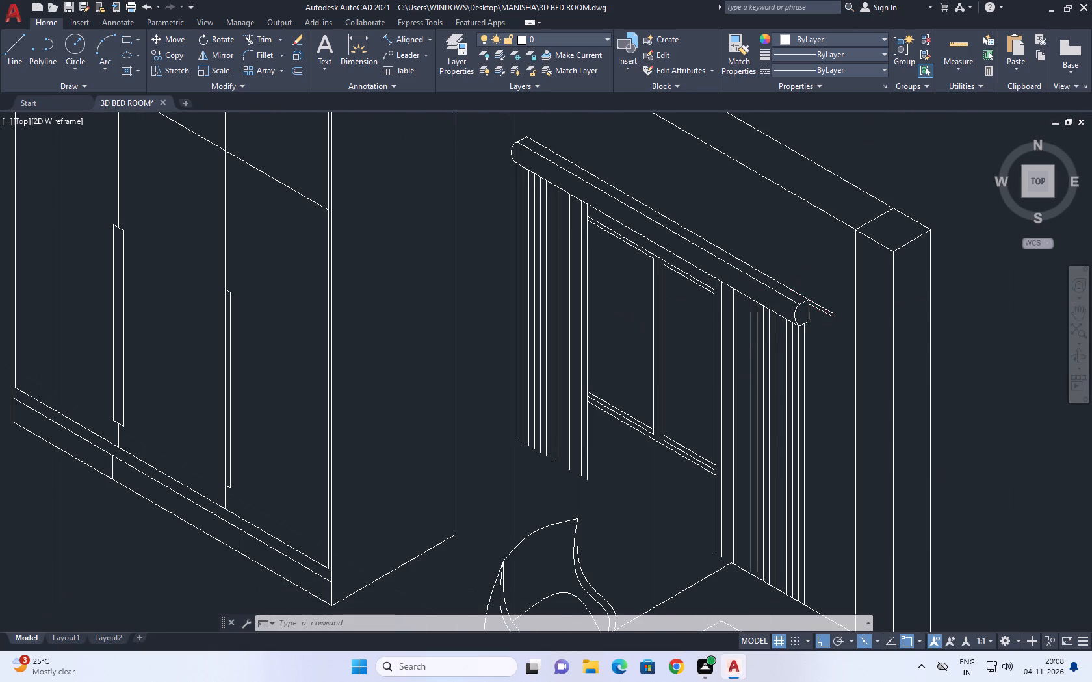
Stretch the outer end of the projecting piece at the curtain box's right end inward to shorten it.
scroll(829, 304, "up", 2)
left_click(886, 305)
left_click_drag(868, 396, 866, 414)
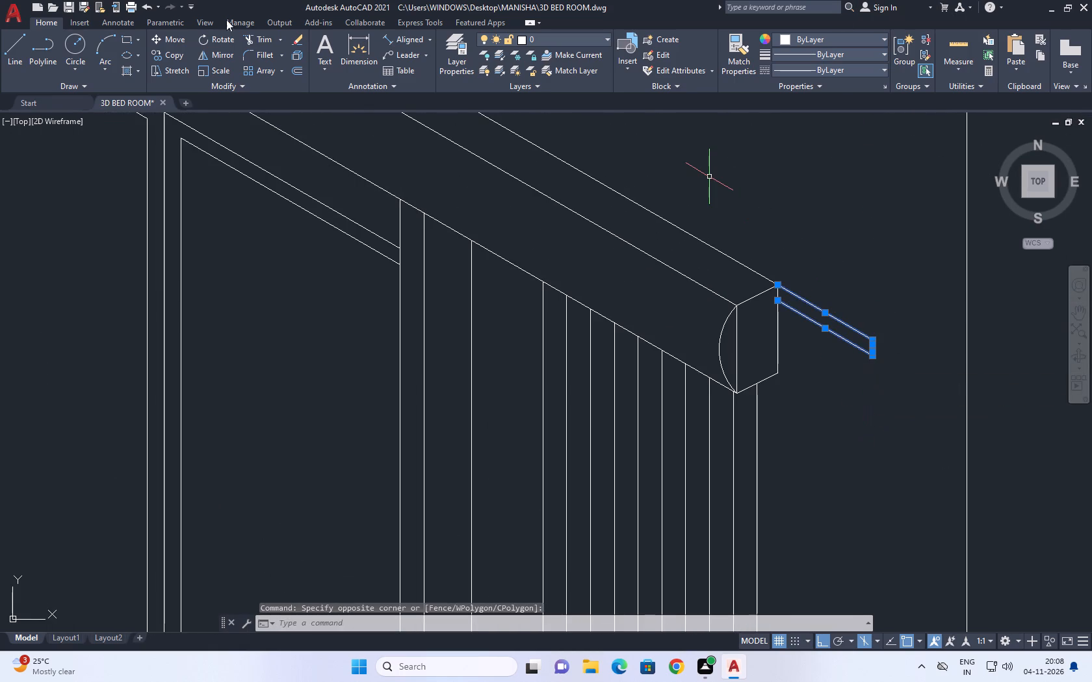
left_click(178, 73)
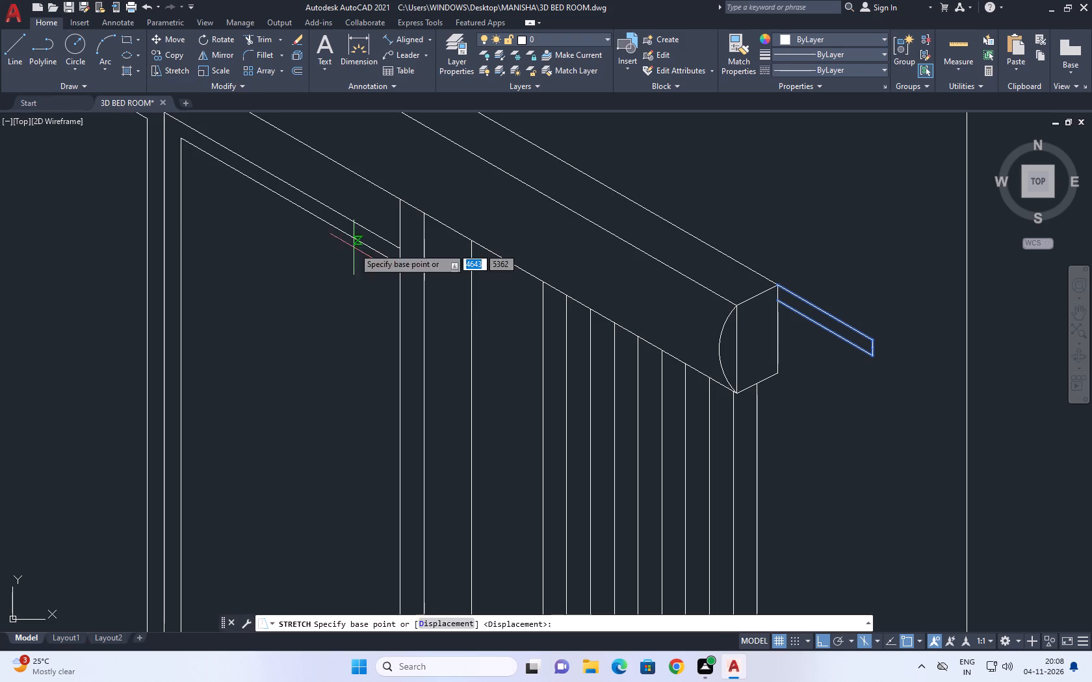
scroll(894, 440, "up", 2)
left_click(901, 365)
left_click(814, 320)
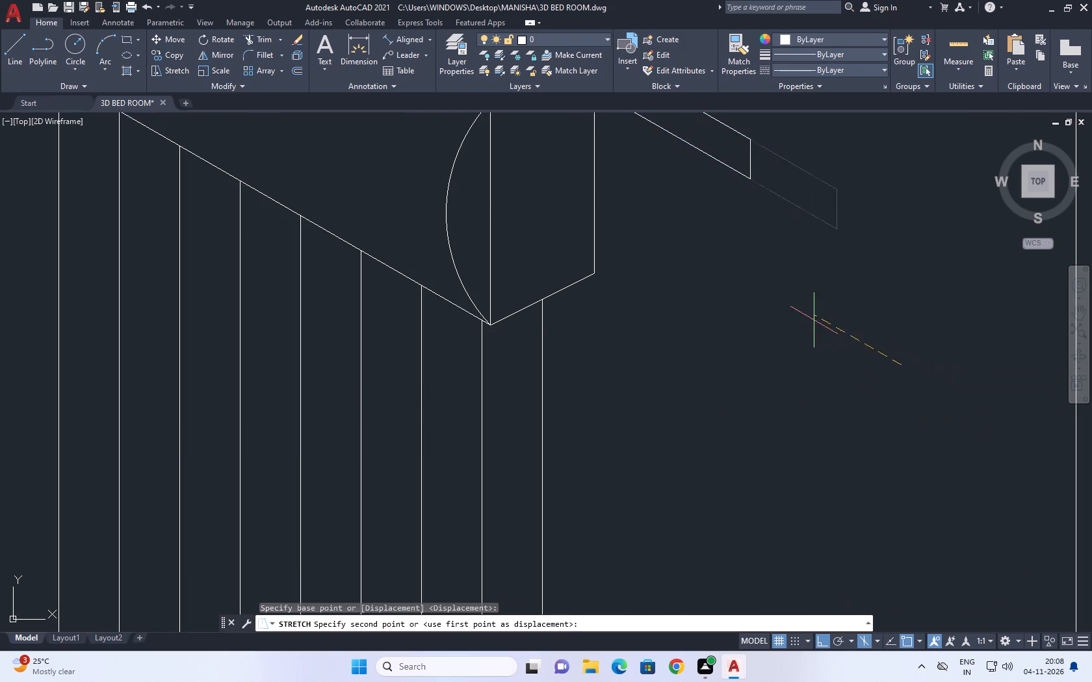
Copy the shortened projecting piece from the curtain box's right end to the back of its left end.
scroll(795, 310, "down", 4)
middle_click_drag(775, 233, 797, 335)
scroll(800, 360, "up", 2)
left_click(840, 412)
left_click_drag(796, 459, 800, 479)
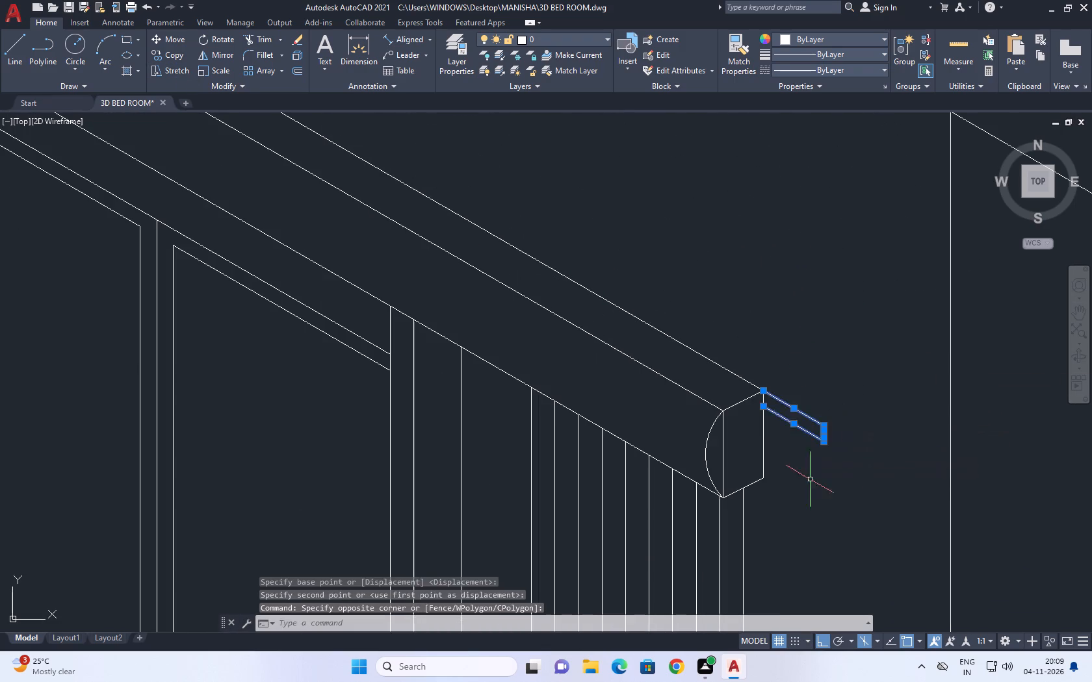
scroll(789, 379, "down", 3)
middle_click_drag(772, 368, 799, 399)
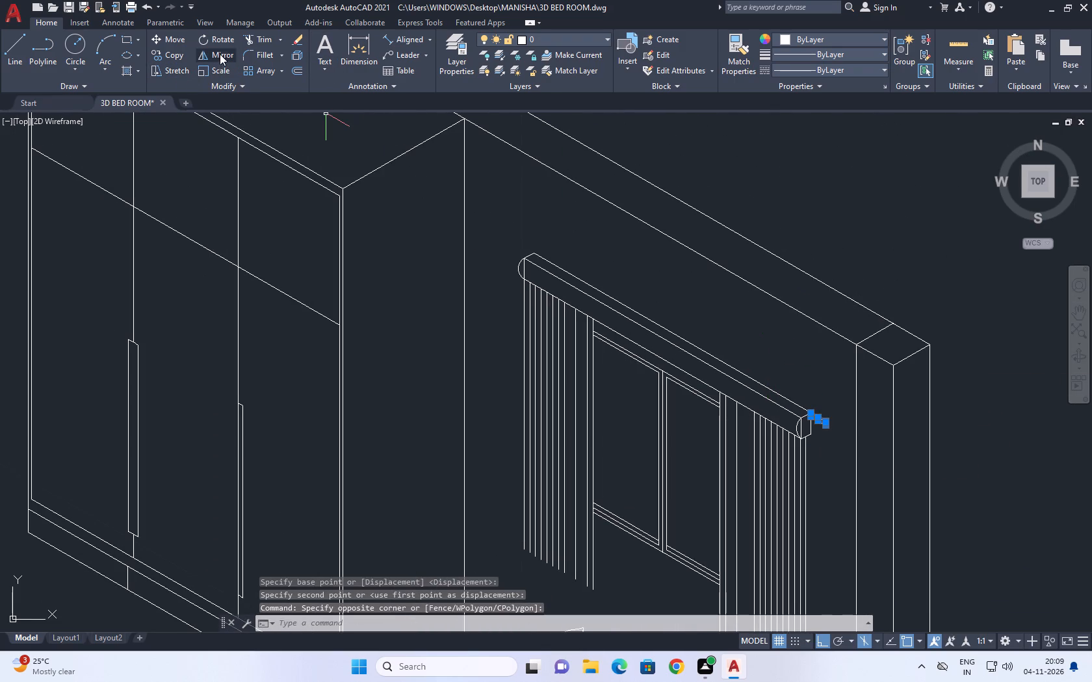
type("CO")
key("space")
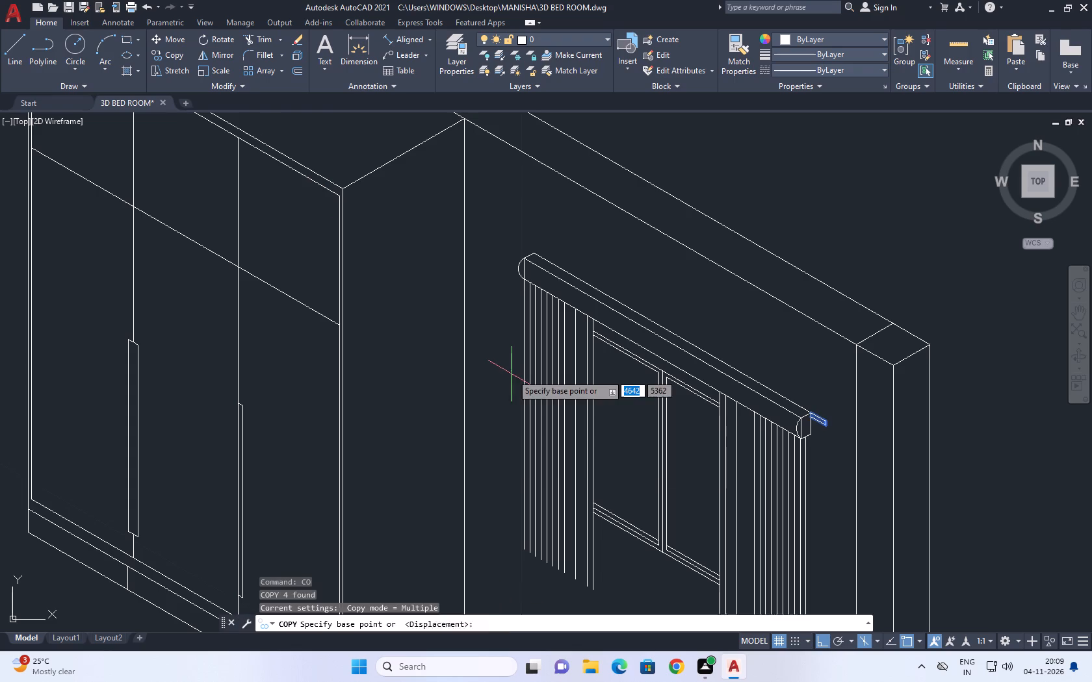
scroll(850, 435, "up", 3)
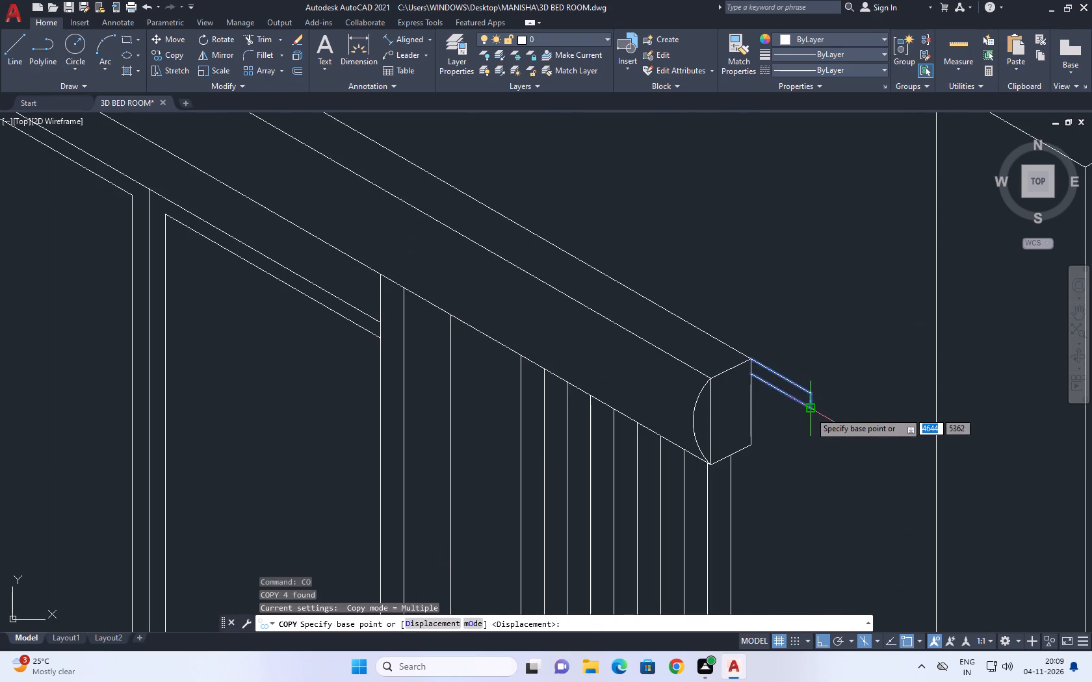
left_click(810, 412)
scroll(809, 412, "down", 2)
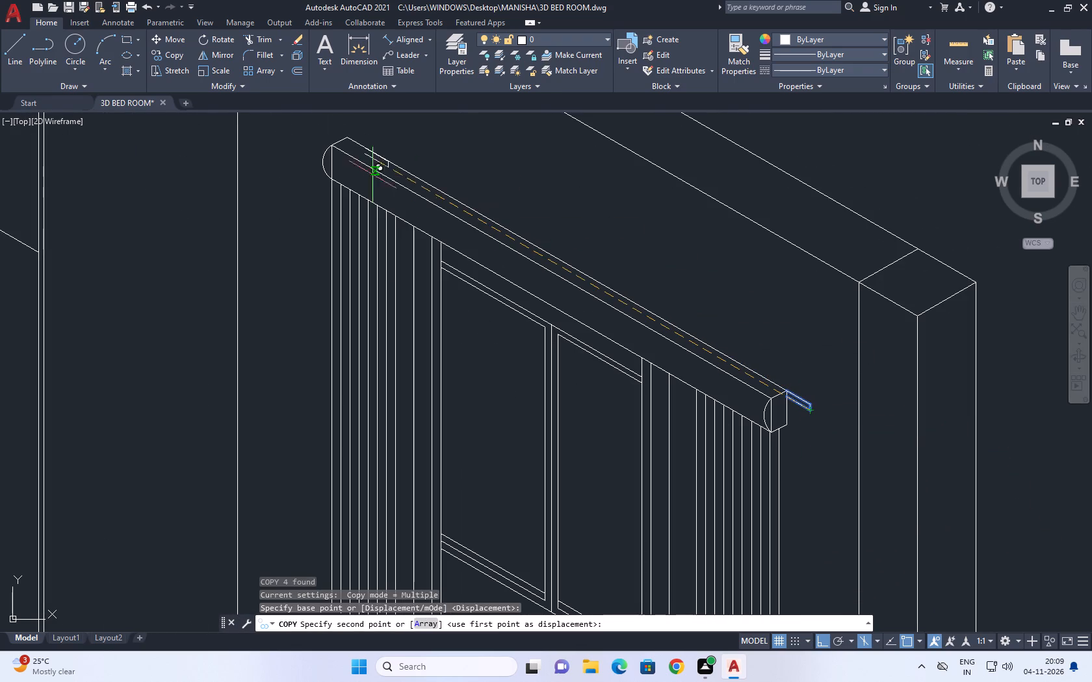
middle_click_drag(326, 134, 470, 255)
scroll(483, 260, "up", 3)
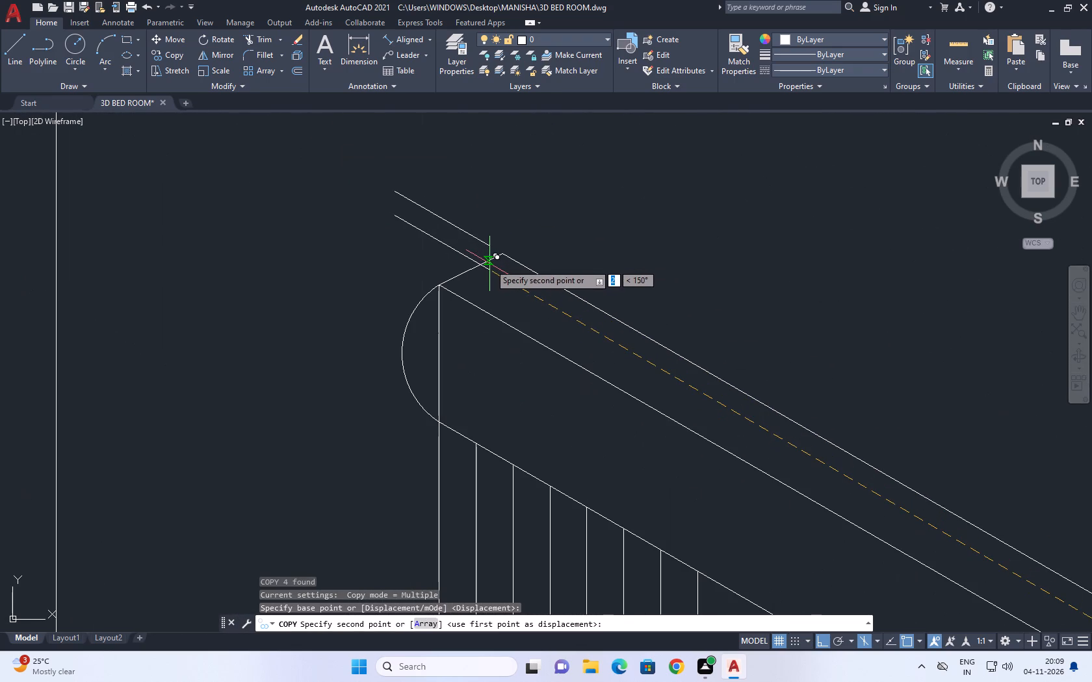
left_click(480, 264)
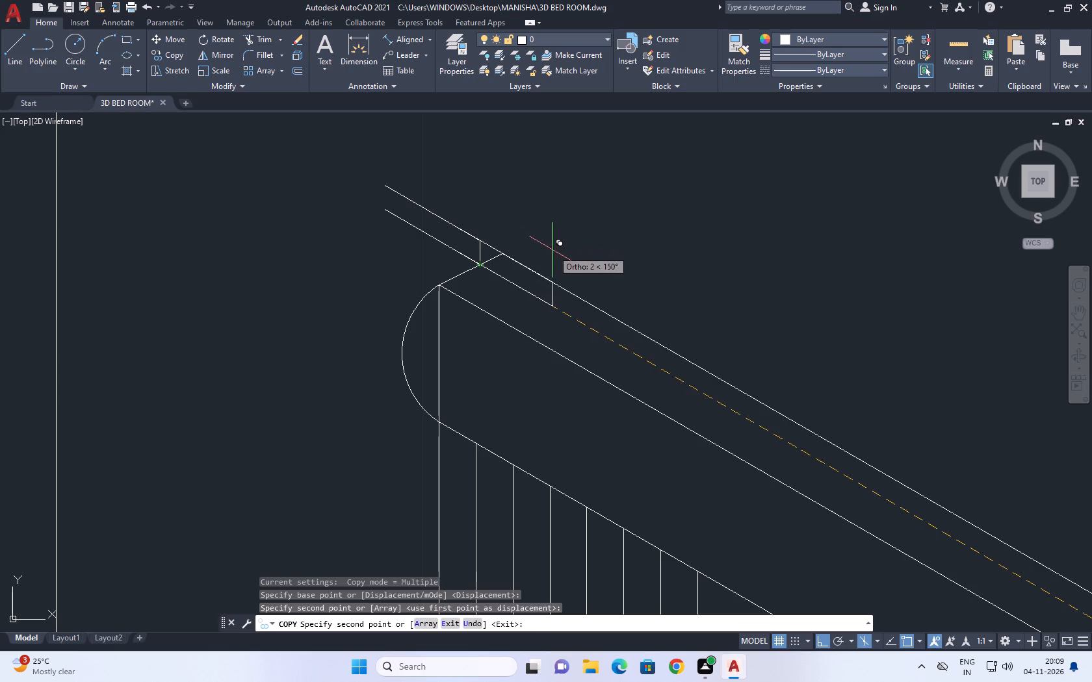
key("Escape")
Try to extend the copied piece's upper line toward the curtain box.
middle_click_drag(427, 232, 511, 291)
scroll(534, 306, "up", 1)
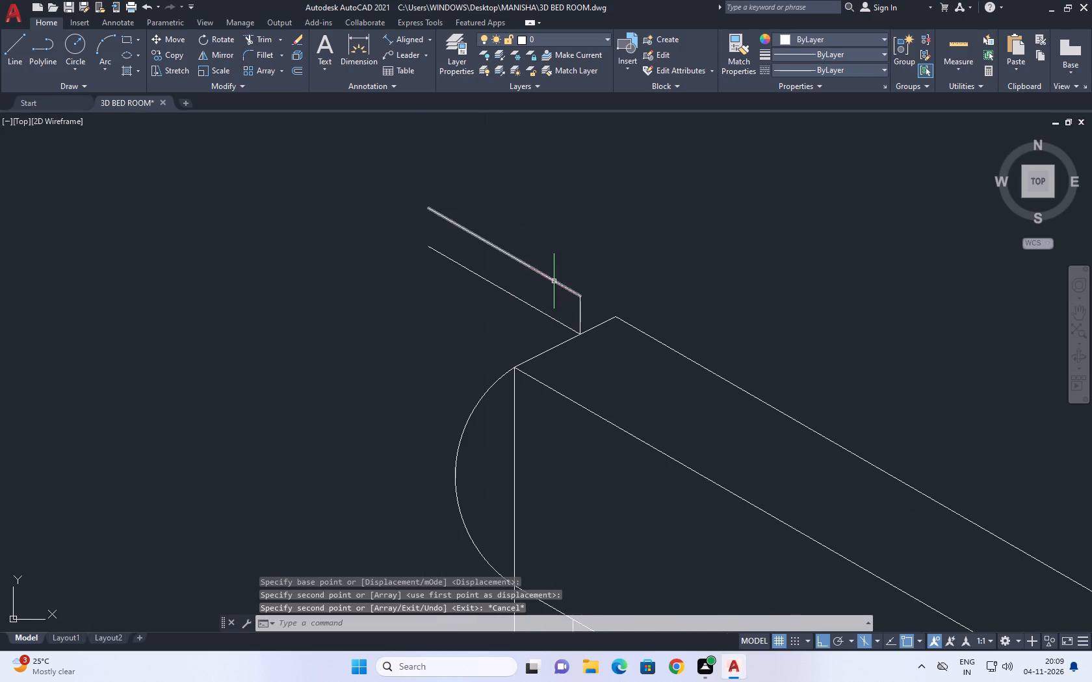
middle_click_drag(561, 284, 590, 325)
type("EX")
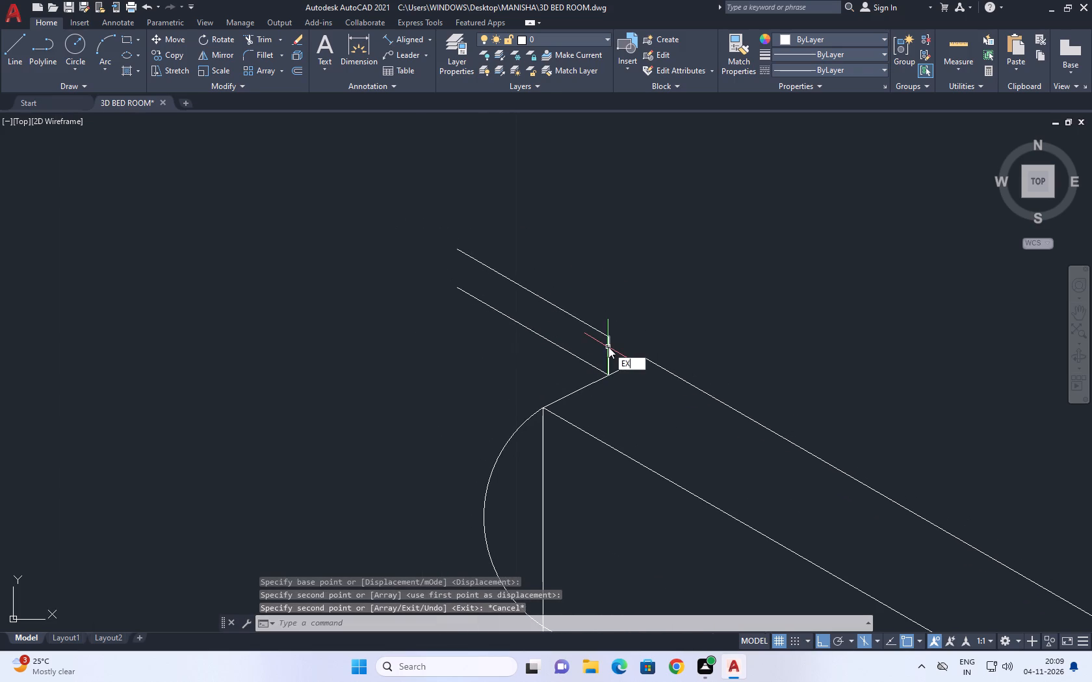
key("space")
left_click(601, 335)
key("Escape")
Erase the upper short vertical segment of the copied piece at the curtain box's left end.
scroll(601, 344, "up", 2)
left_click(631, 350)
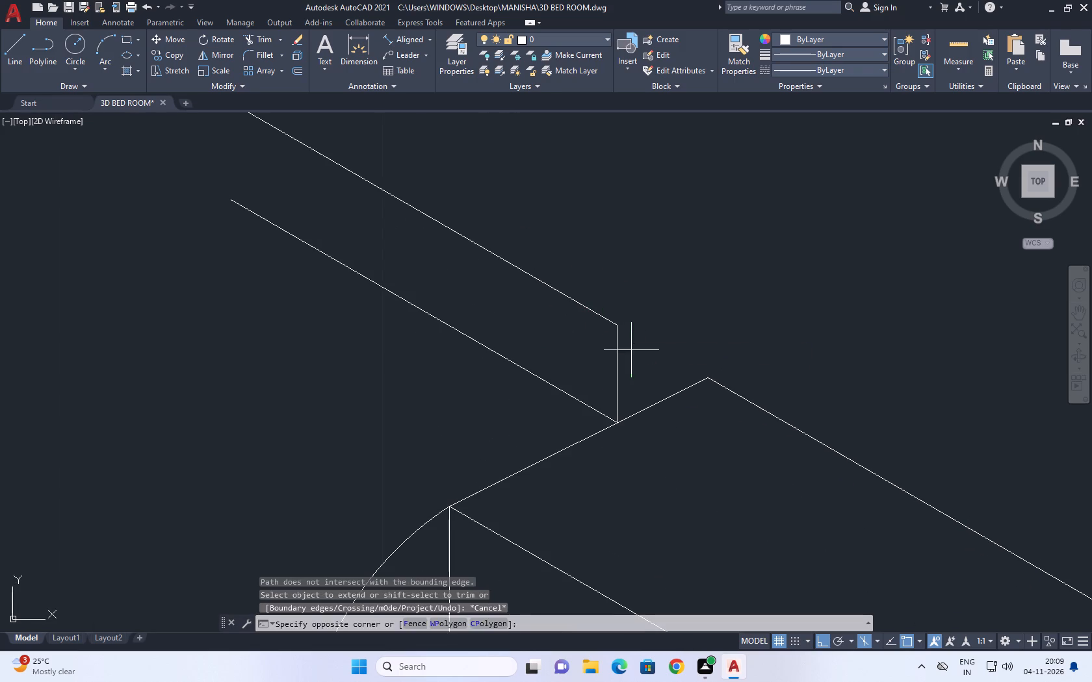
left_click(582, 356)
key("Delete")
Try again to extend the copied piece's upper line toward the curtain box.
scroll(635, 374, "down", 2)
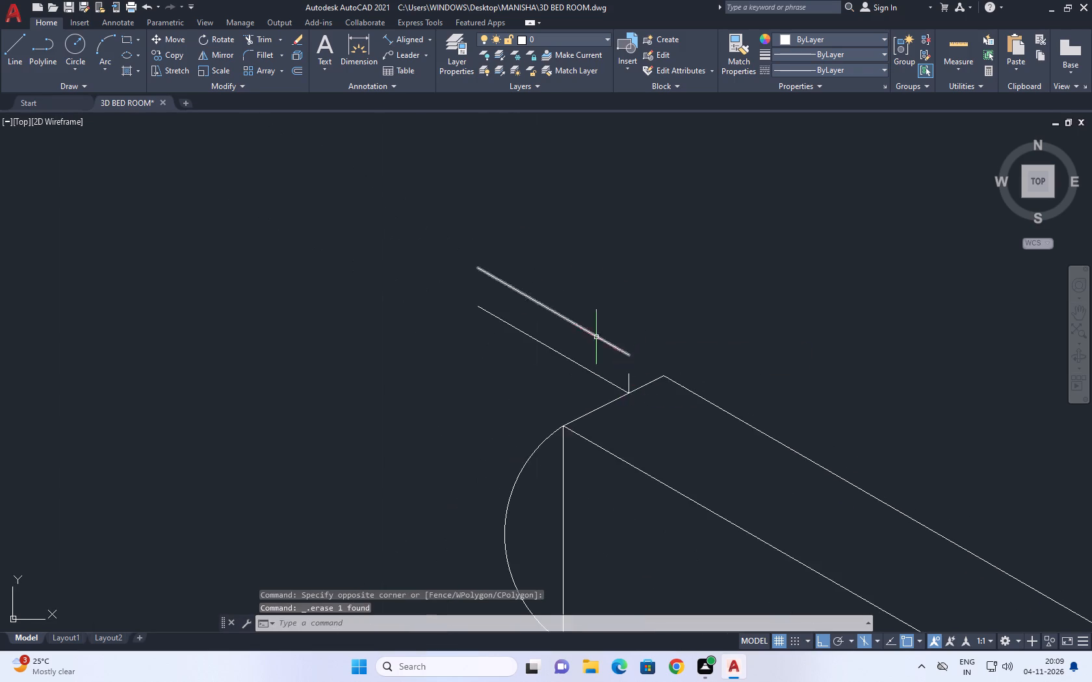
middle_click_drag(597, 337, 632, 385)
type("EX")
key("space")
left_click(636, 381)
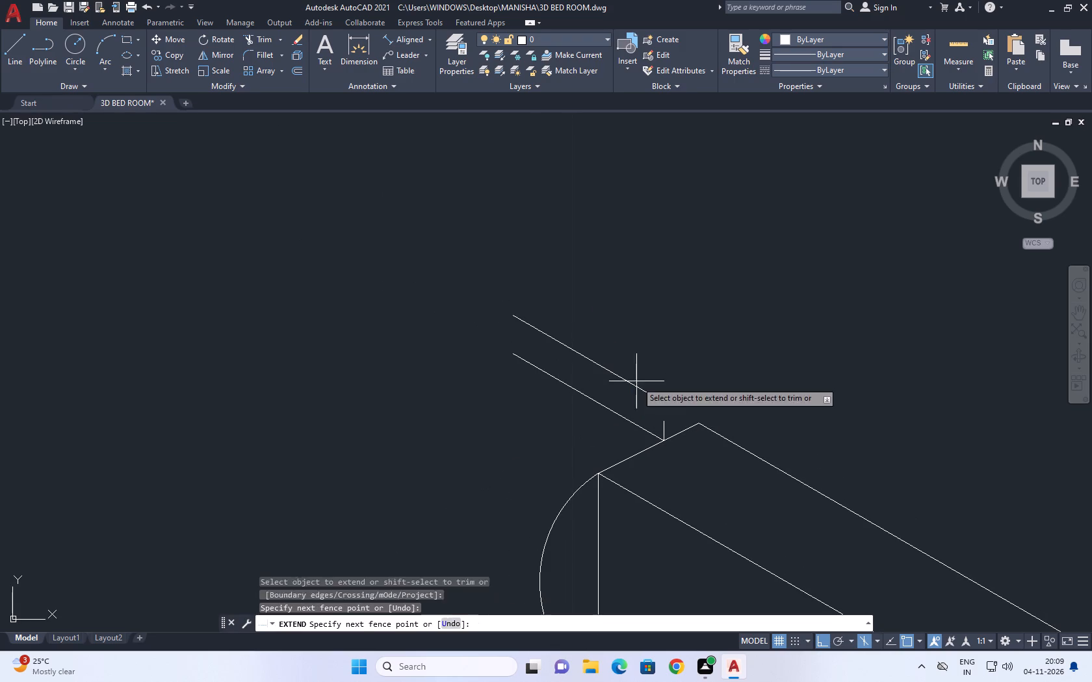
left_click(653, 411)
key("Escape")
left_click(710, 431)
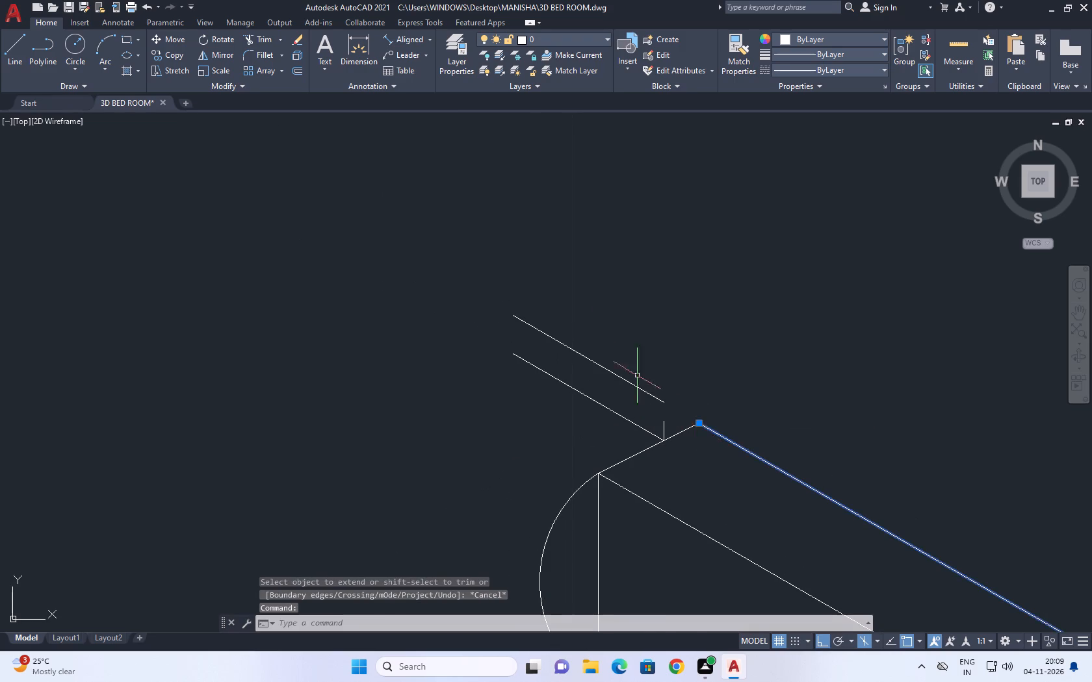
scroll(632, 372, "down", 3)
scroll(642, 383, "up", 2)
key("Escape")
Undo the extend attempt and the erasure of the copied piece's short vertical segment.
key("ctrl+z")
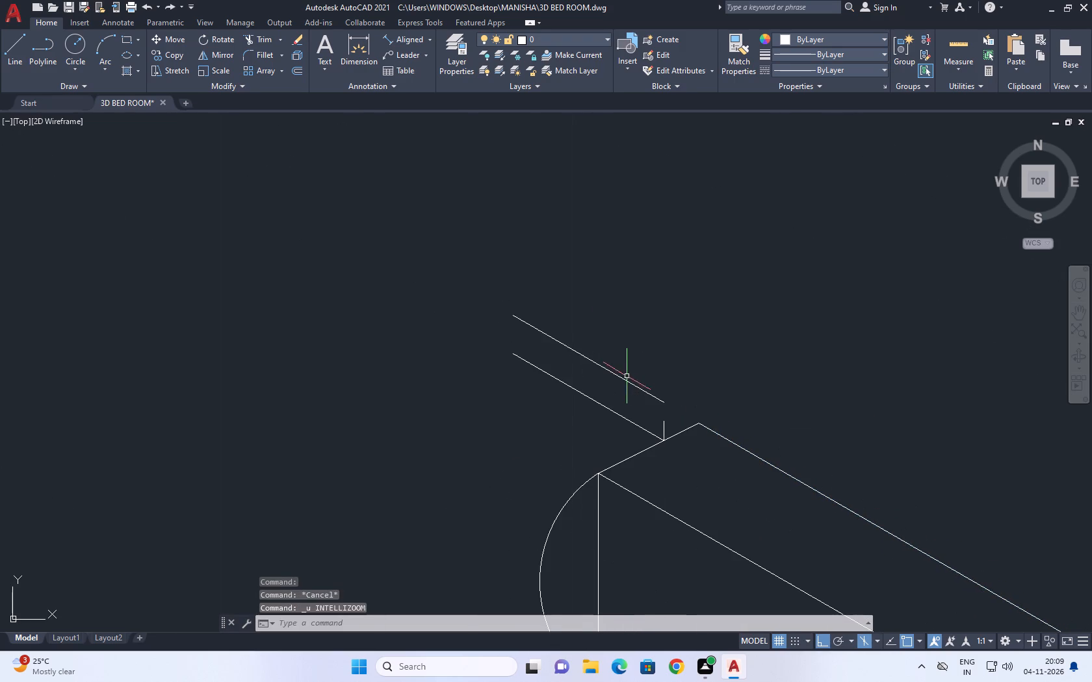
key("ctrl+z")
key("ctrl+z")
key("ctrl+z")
Move the copied piece so its upper inner corner meets the curtain box's upper back left corner.
left_click_drag(638, 297, 625, 303)
left_click(530, 344)
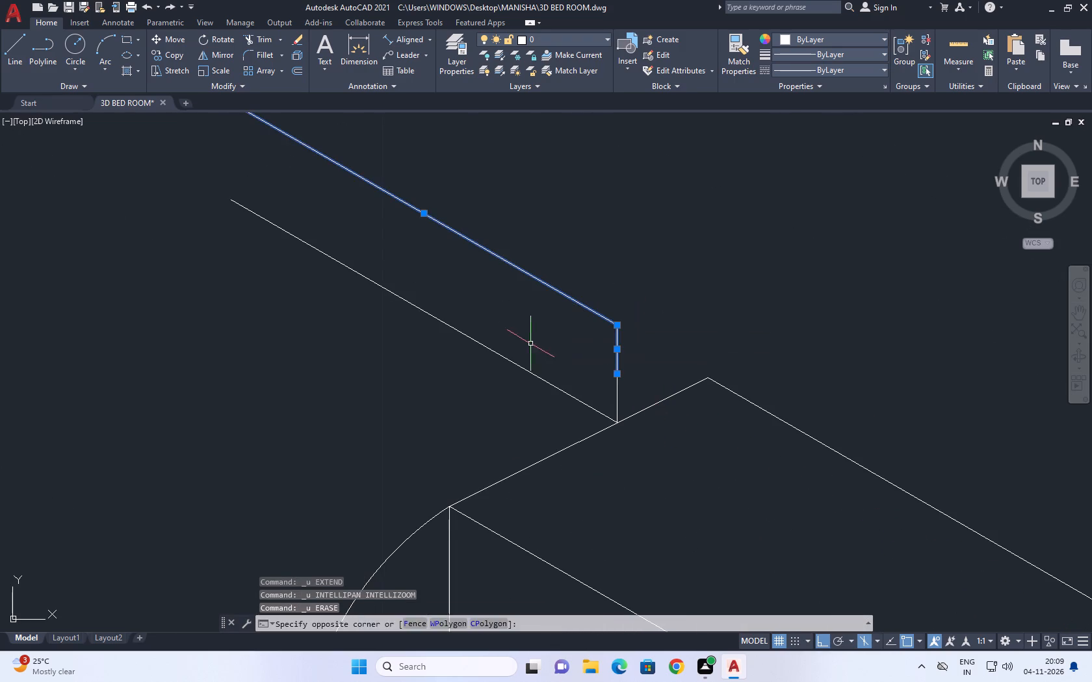
left_click(552, 403)
left_click(482, 323)
scroll(588, 394, "up", 1)
left_click(664, 383)
left_click(593, 390)
scroll(588, 385, "down", 3)
middle_click_drag(507, 324, 507, 352)
left_click(179, 36)
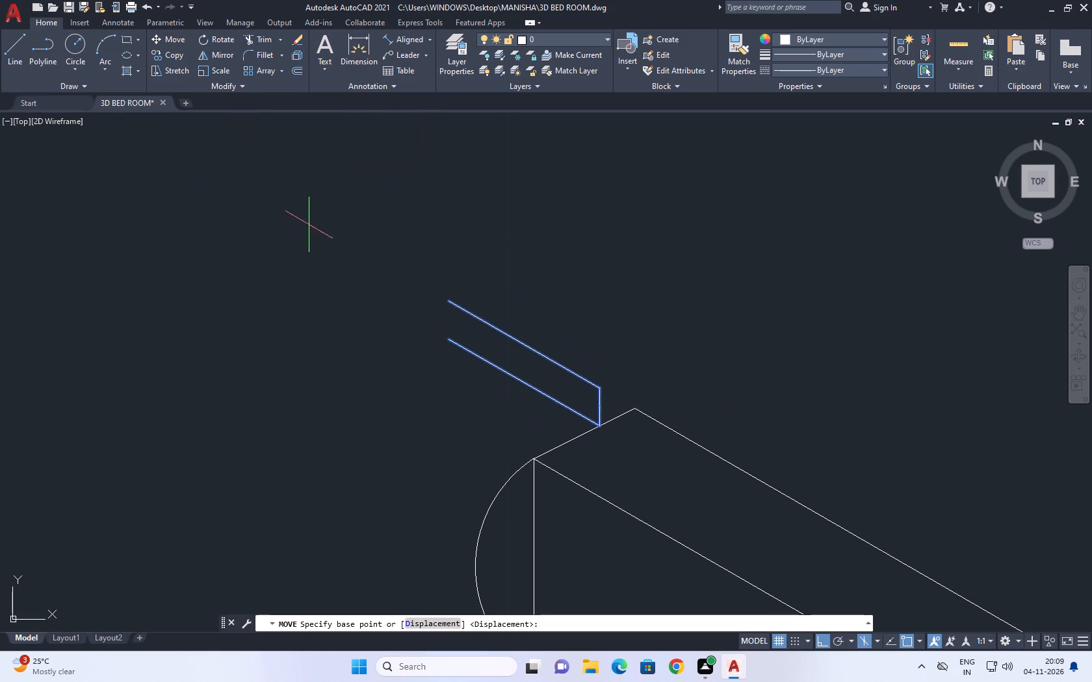
left_click(599, 385)
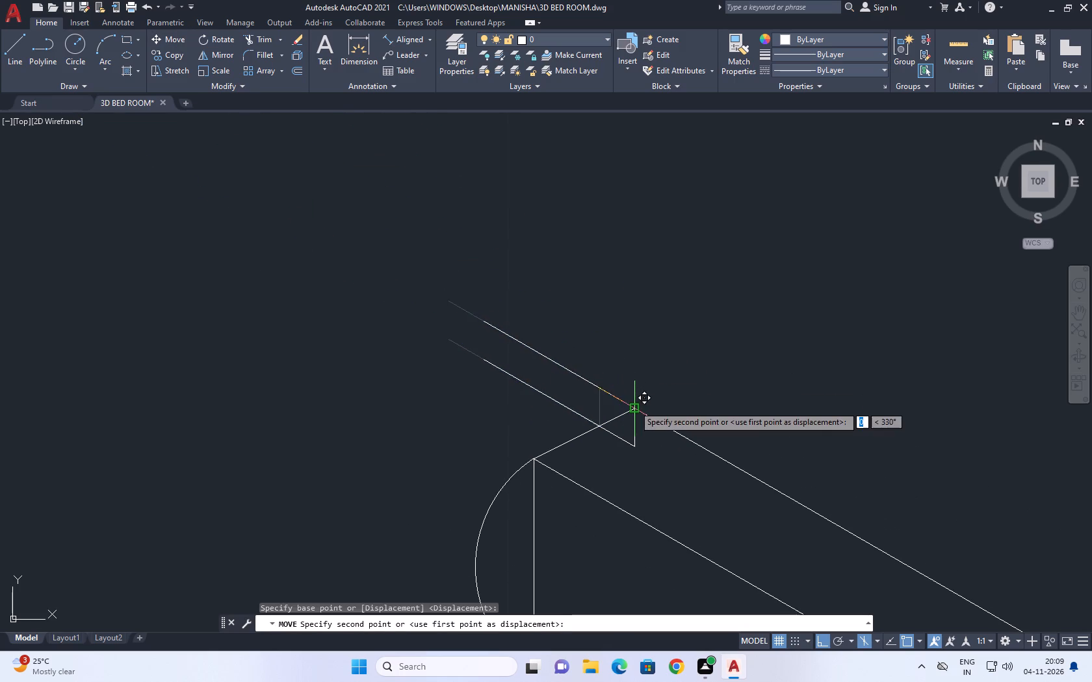
left_click(633, 407)
Trim away the copied piece's vertical segments and the part of its lower line inside the curtain box.
scroll(634, 433, "up", 2)
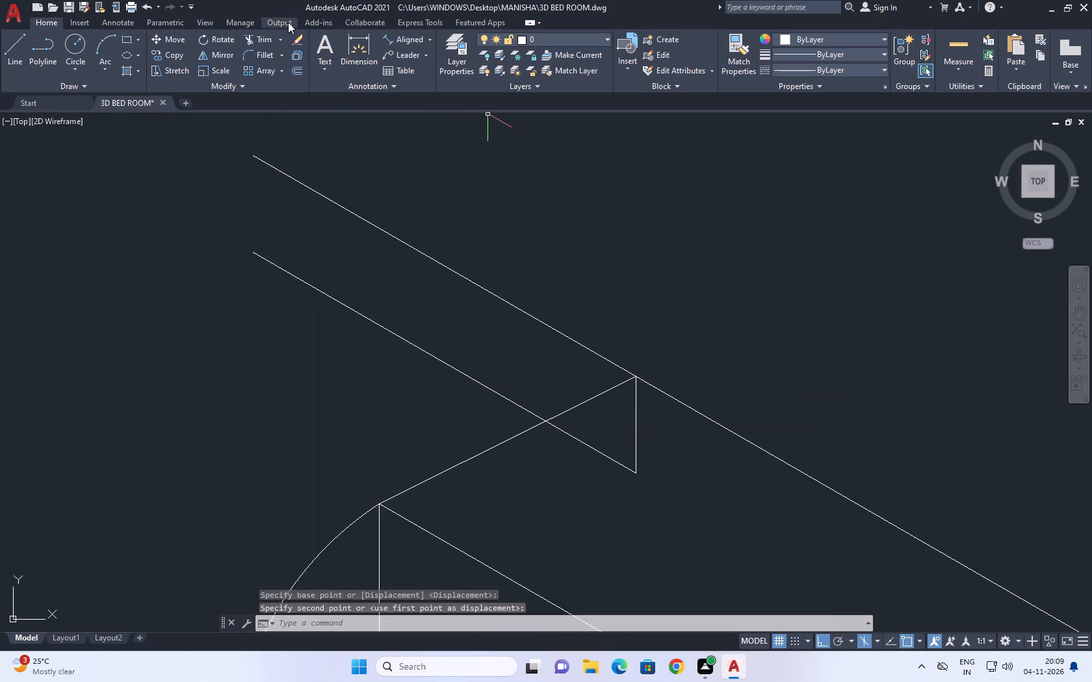
left_click(272, 33)
left_click(645, 428)
left_click(593, 457)
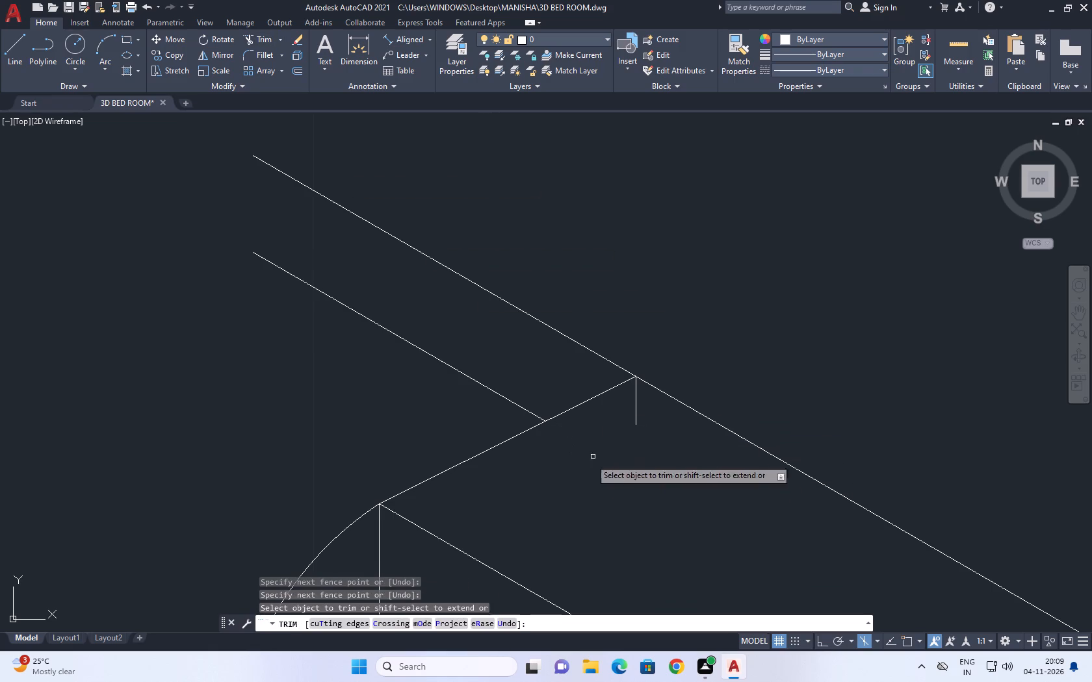
left_click(640, 402)
left_click_drag(621, 414, 614, 419)
right_click_drag(681, 293, 674, 275)
left_click(713, 303)
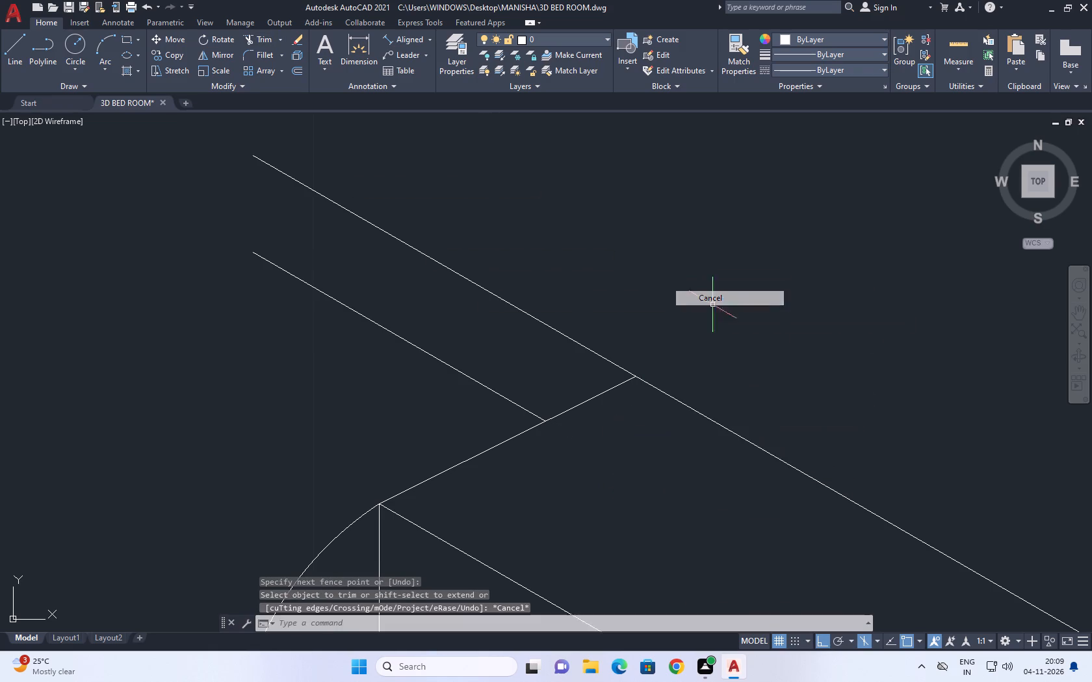
Draw a vertical line down from the upper line's outer end to close the left projecting piece.
scroll(497, 338, "down", 4)
middle_click_drag(526, 323, 588, 359)
left_click(4, 55)
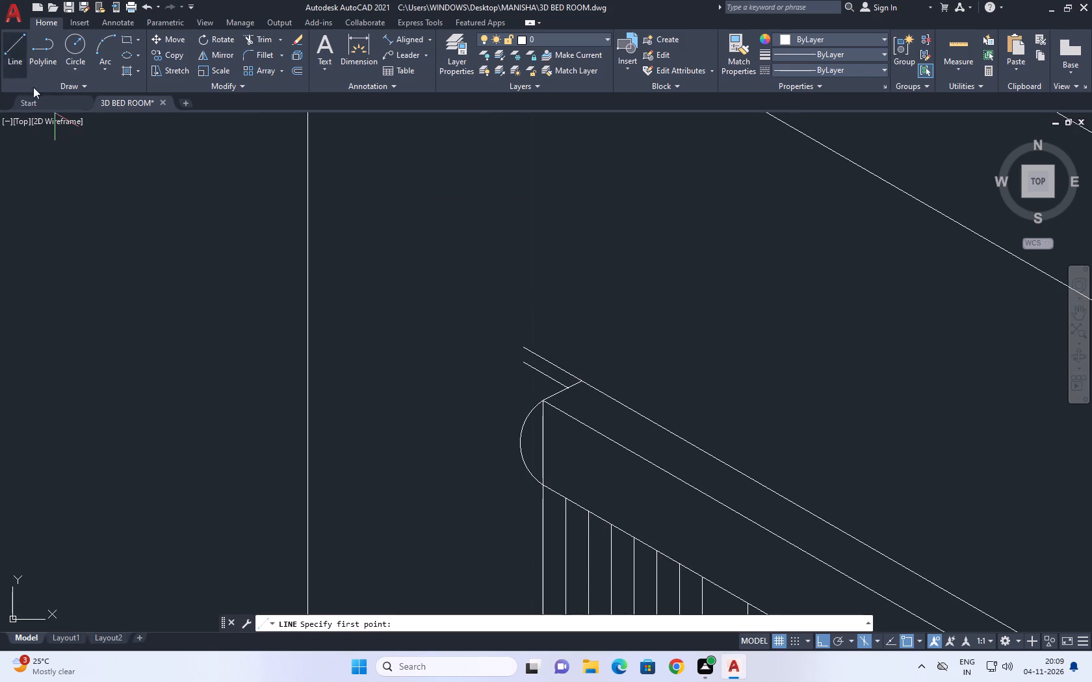
scroll(526, 353, "up", 2)
left_click(513, 355)
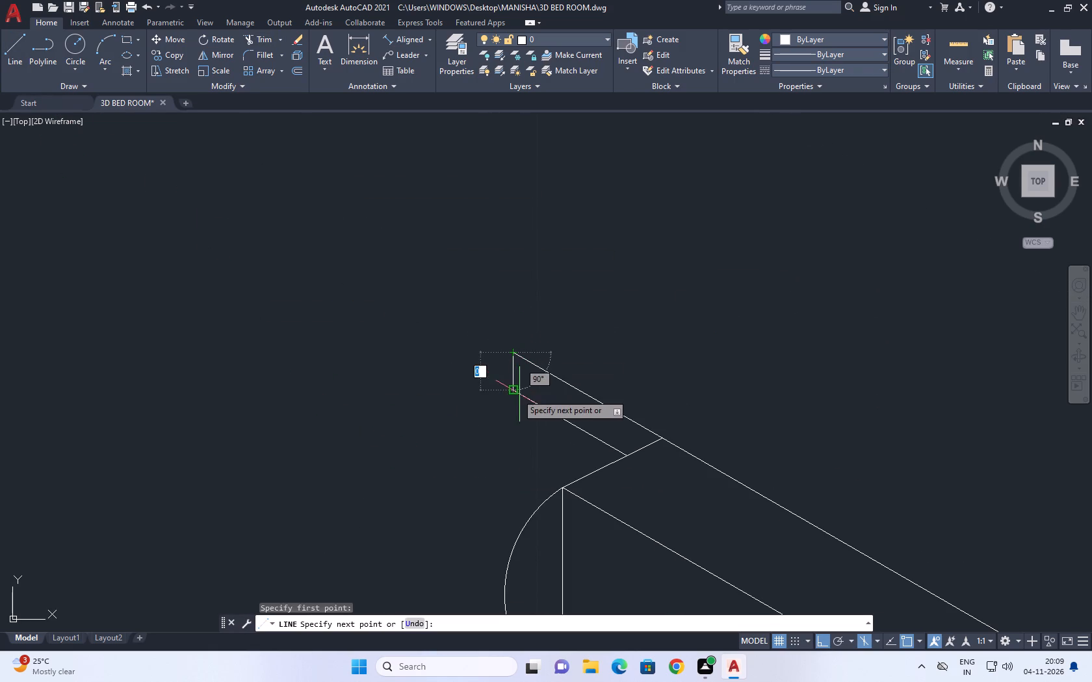
left_click(506, 392)
right_click(504, 342)
left_click(531, 370)
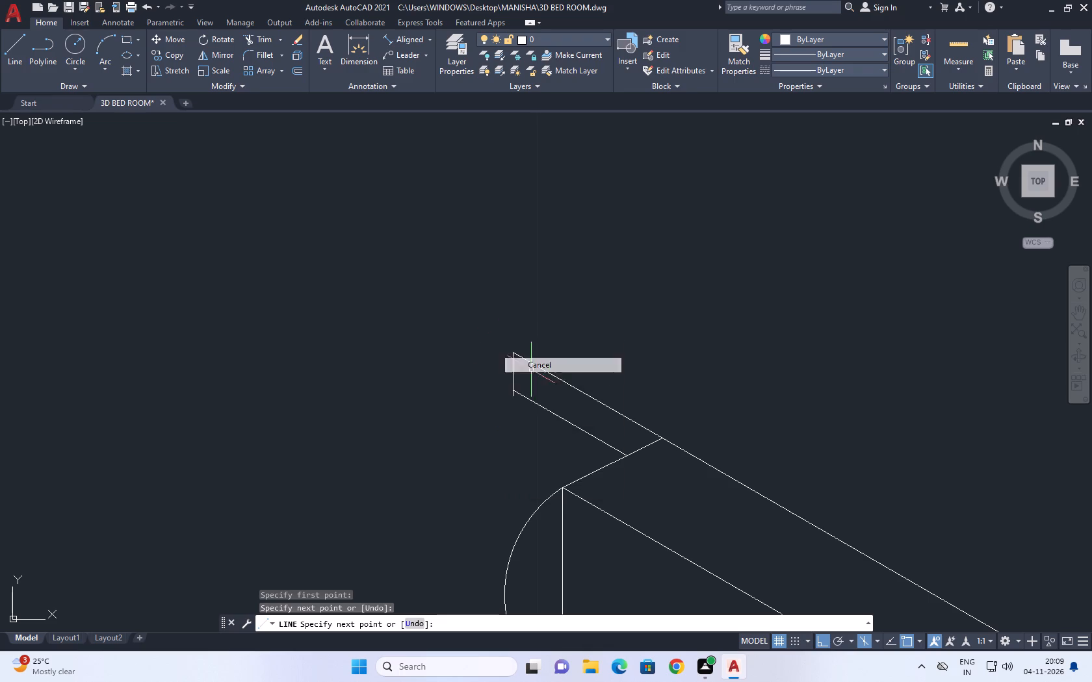
Stretch the closing line's lower endpoint up to the outer end of the projecting piece's lower line.
scroll(506, 418, "up", 2)
scroll(505, 357, "up", 3)
left_click(614, 409)
left_click(545, 377)
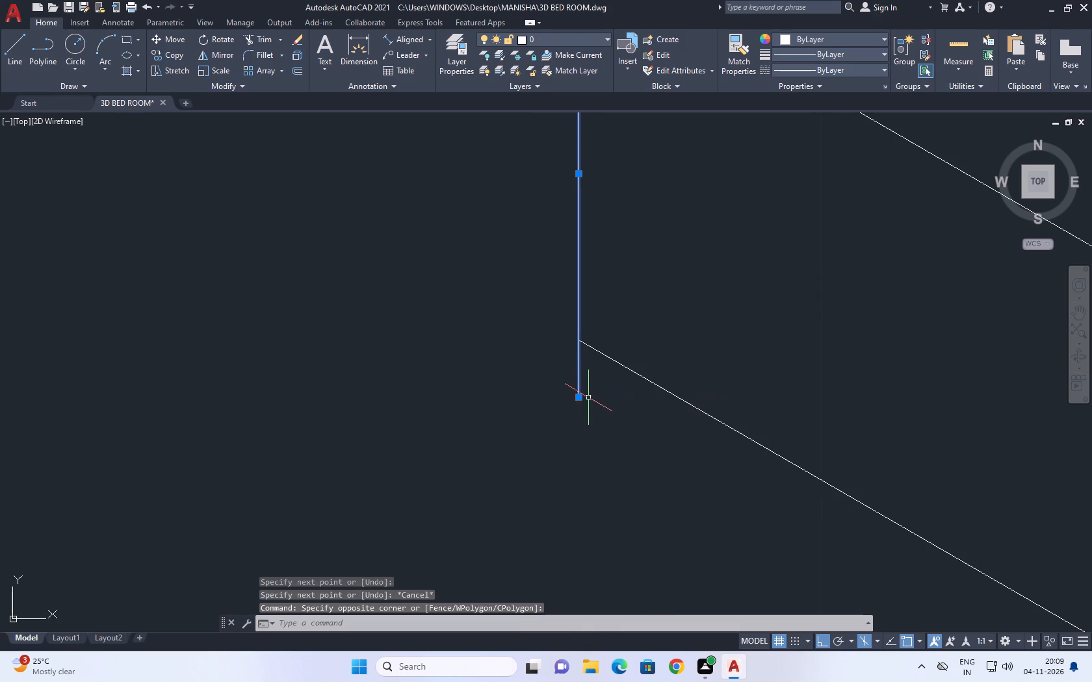
left_click(578, 396)
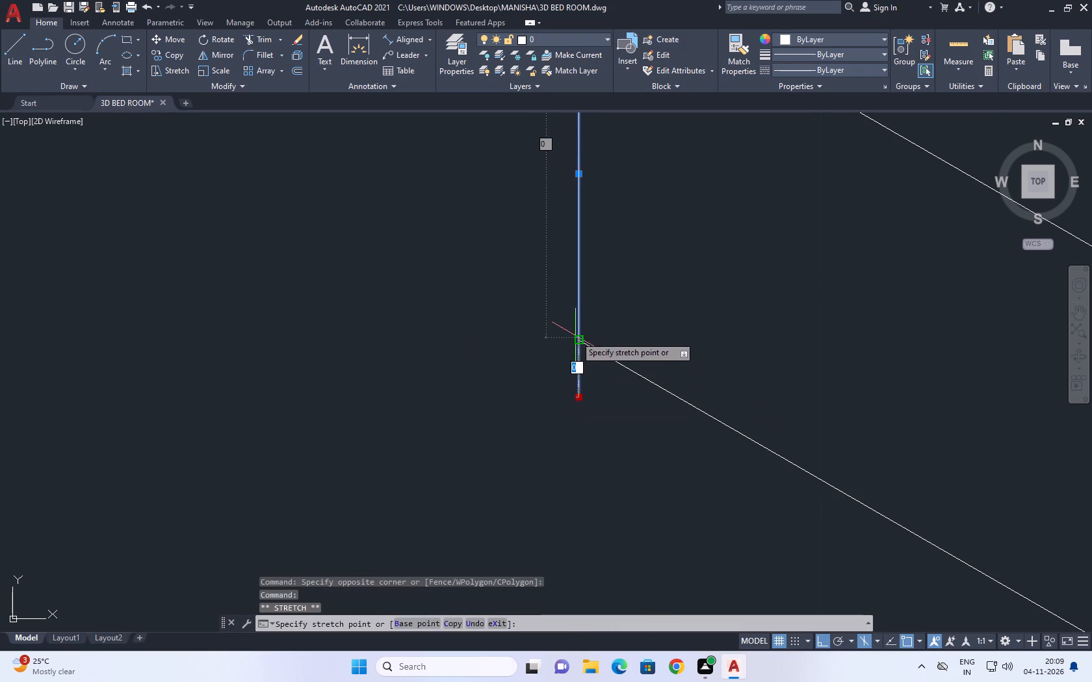
left_click(575, 336)
right_click(621, 281)
left_click(686, 505)
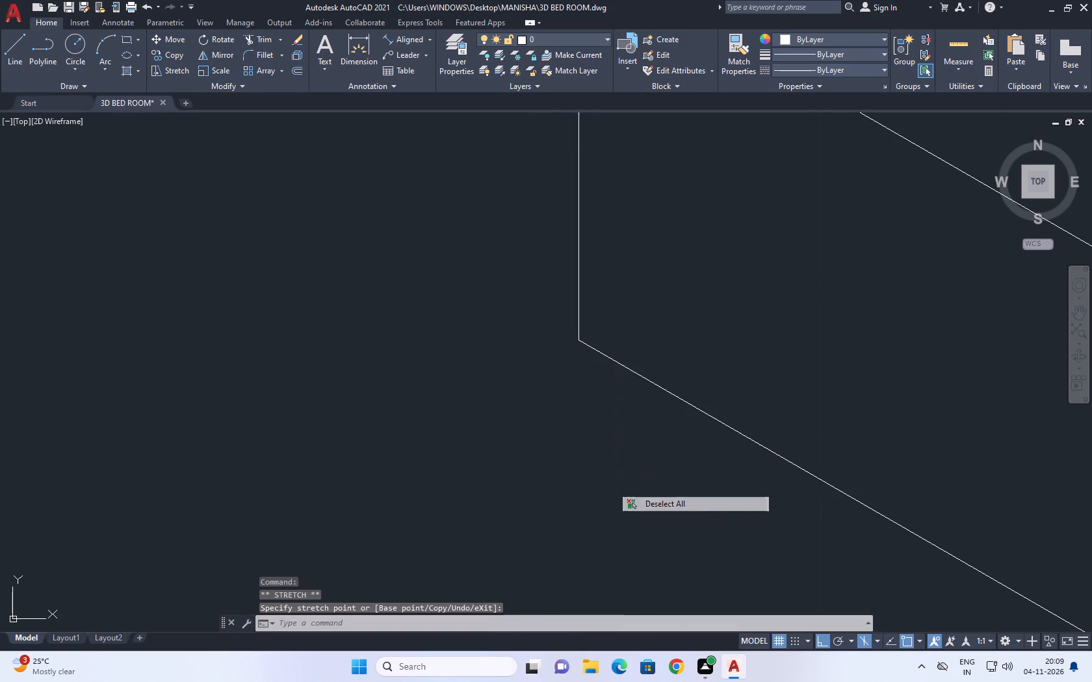
Erase the straight vertical line joining the ends of the arc at the curtain box's right end.
middle_click_drag(805, 402, 800, 533)
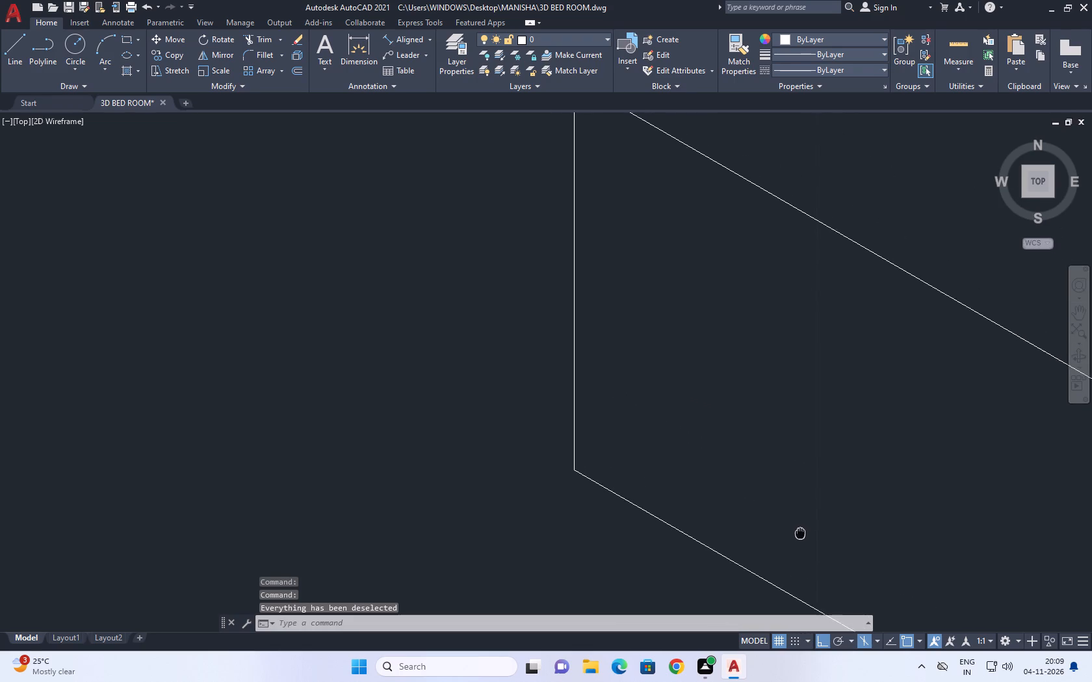
middle_click_drag(800, 533, 800, 534)
scroll(799, 537, "down", 2)
middle_click_drag(755, 474, 649, 401)
scroll(668, 413, "down", 2)
middle_click_drag(748, 453, 704, 420)
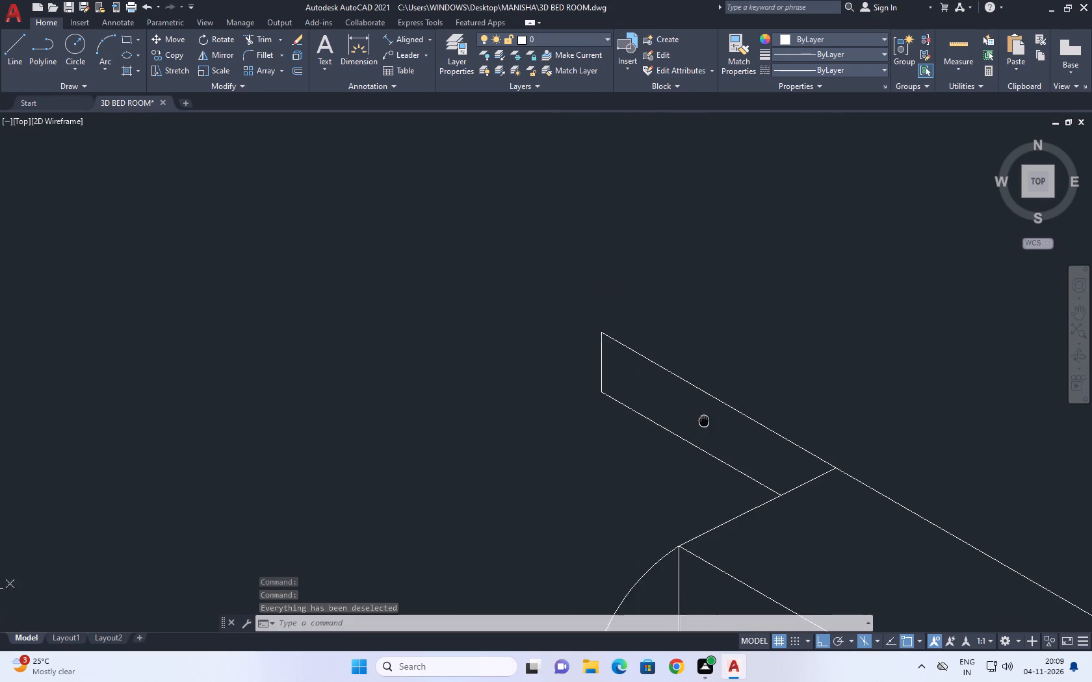
middle_click_drag(704, 420, 695, 405)
scroll(777, 465, "down", 2)
middle_click_drag(766, 462, 634, 257)
scroll(597, 242, "down", 5)
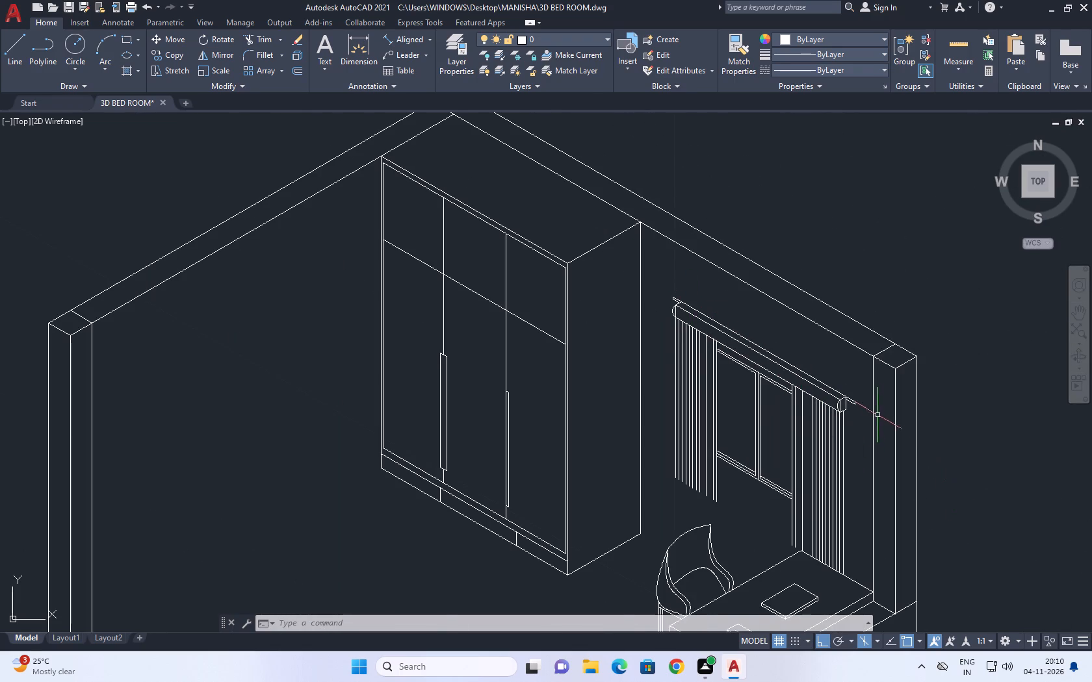
scroll(872, 412, "up", 3)
scroll(729, 412, "up", 1)
left_click(738, 385)
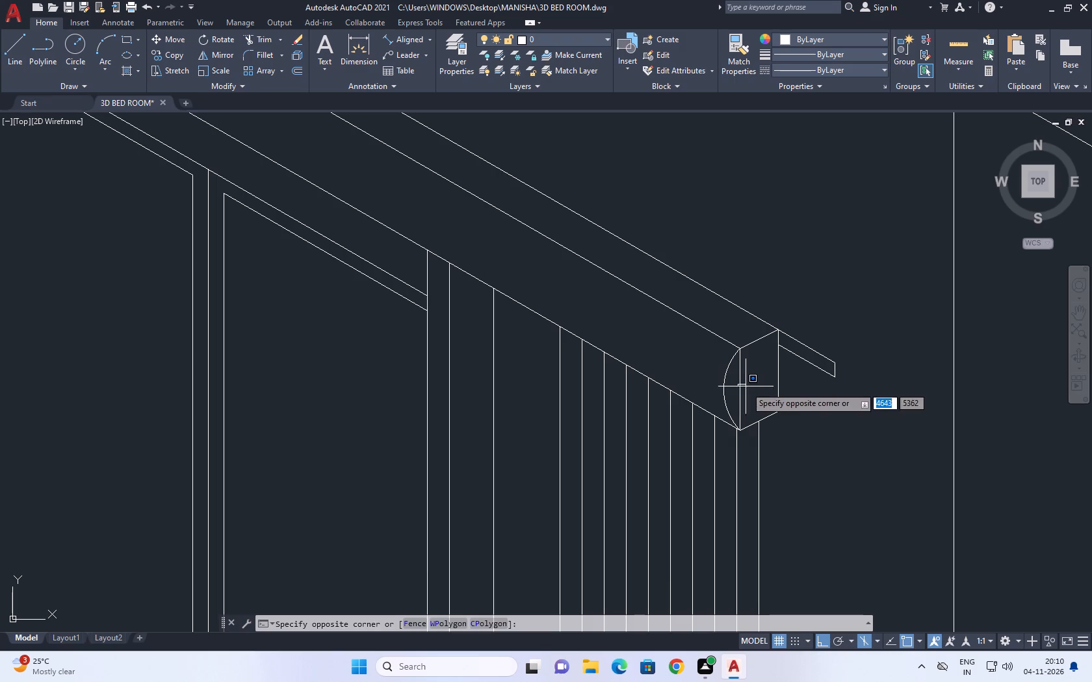
left_click(741, 388)
left_click(742, 386)
right_click(751, 379)
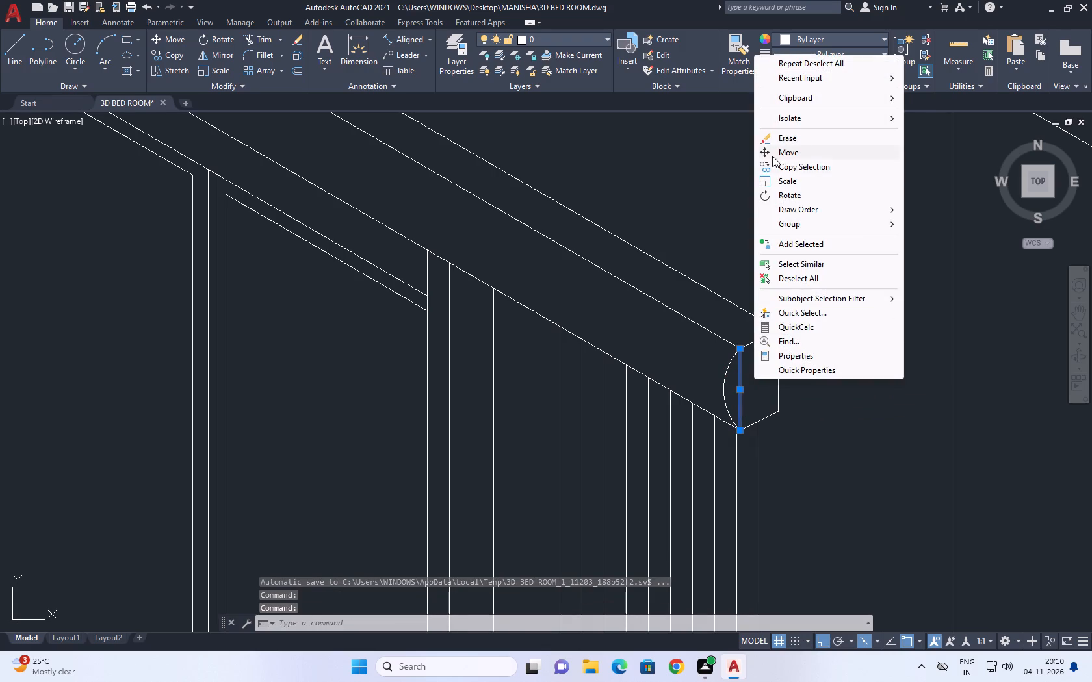
left_click(782, 137)
Erase the straight vertical line joining the ends of the arc at the curtain box's left end.
scroll(816, 430, "down", 2)
middle_click_drag(356, 253, 480, 366)
scroll(476, 285, "up", 2)
left_click(530, 294)
left_click(516, 303)
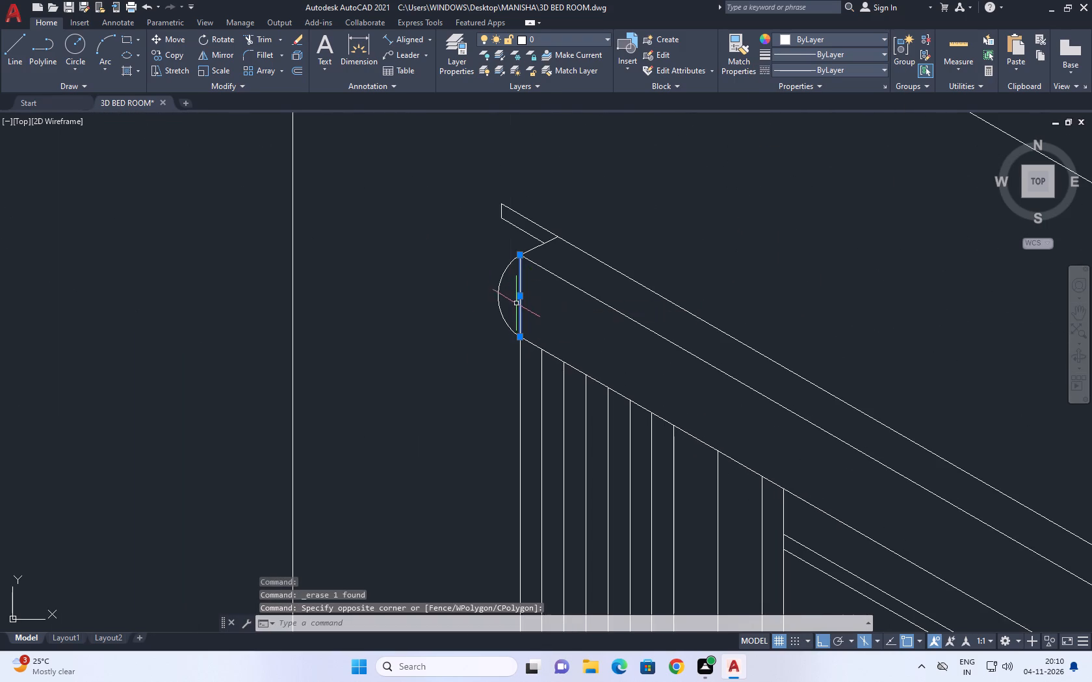
right_click(571, 323)
left_click(606, 401)
Copy the right projecting piece's upper and lower lines straight down by the piece's own height.
scroll(561, 335, "down", 2)
middle_click_drag(637, 337, 636, 337)
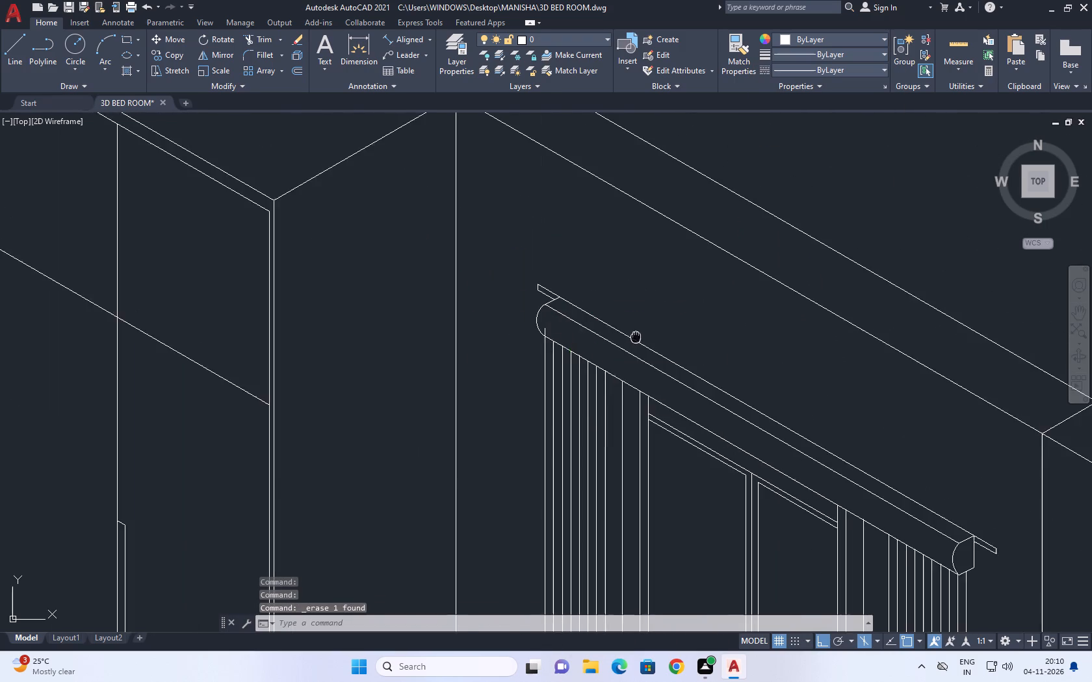
middle_click_drag(636, 337, 516, 288)
middle_click_drag(849, 538, 779, 420)
scroll(830, 403, "up", 4)
left_click(734, 325)
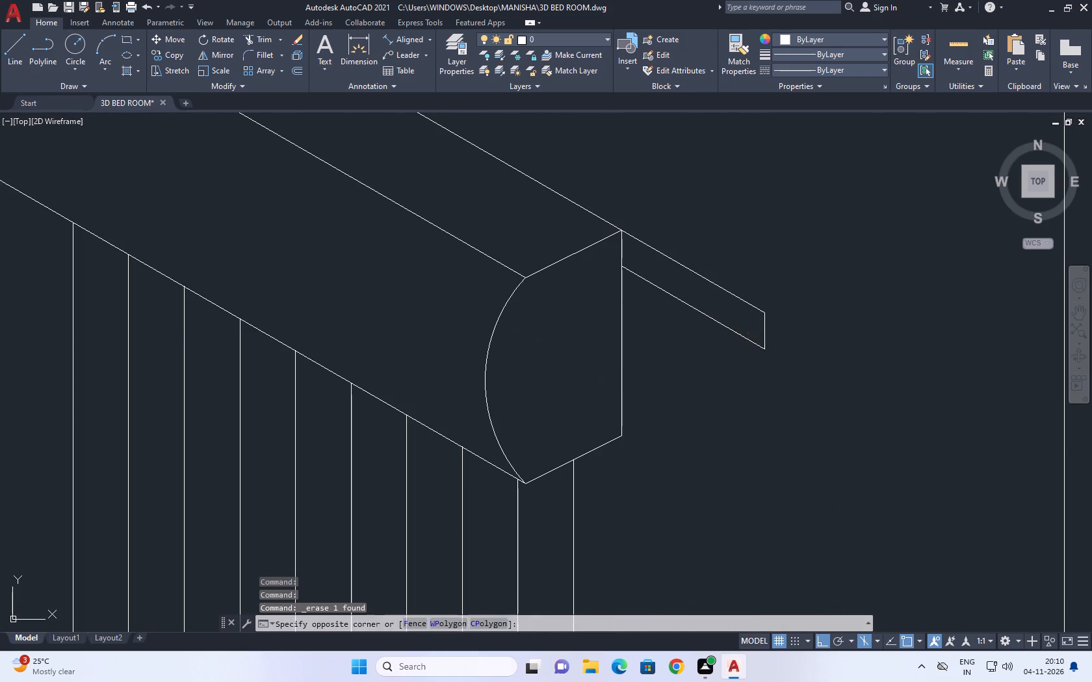
left_click_drag(705, 359, 704, 375)
left_click(746, 263)
left_click(701, 344)
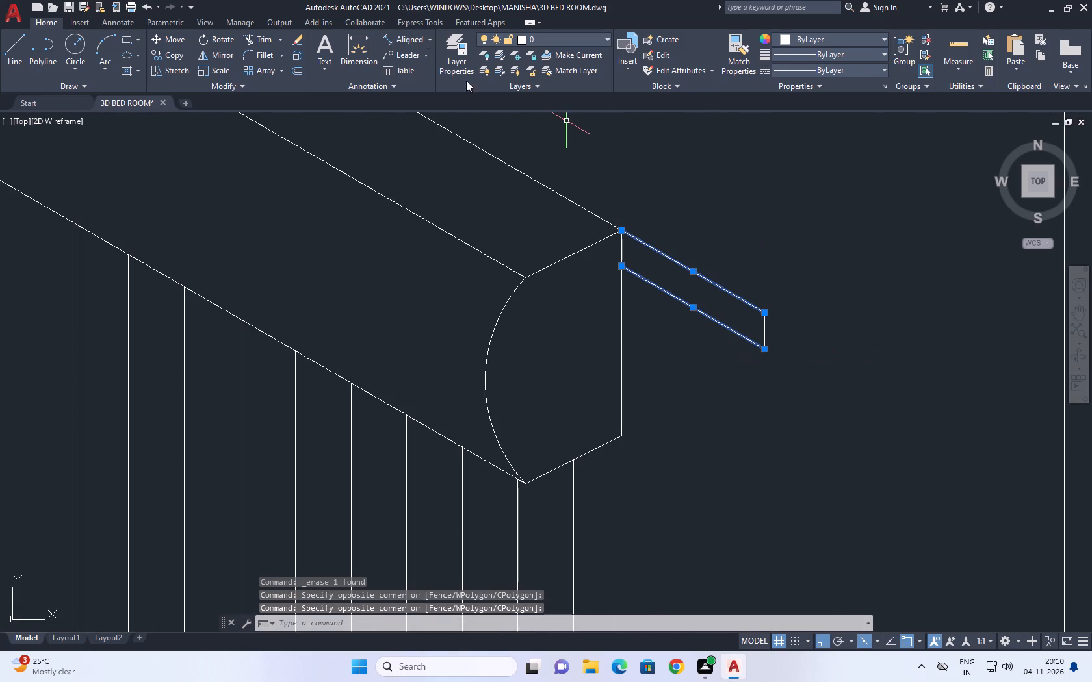
left_click(171, 54)
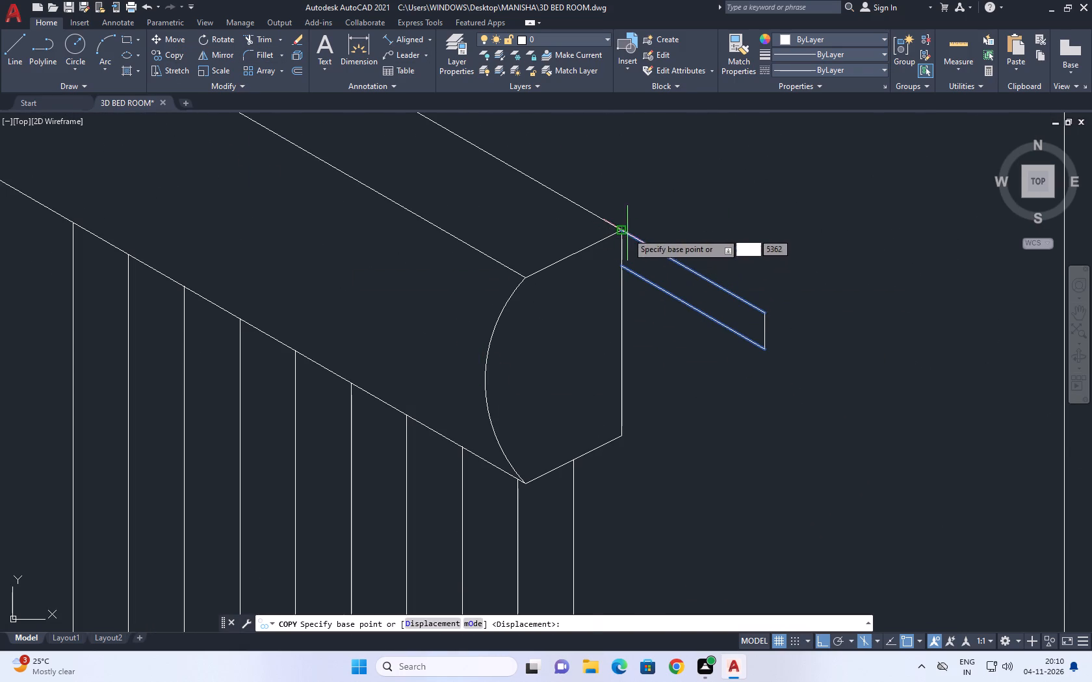
left_click(623, 229)
left_click(626, 269)
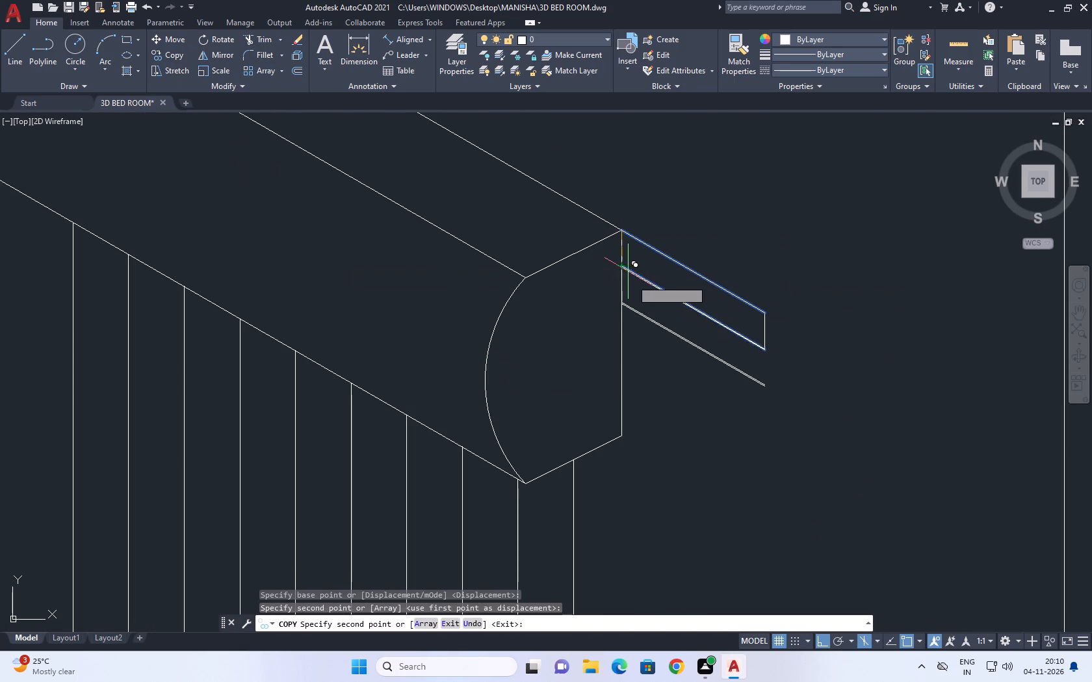
right_click(795, 283)
left_click(849, 307)
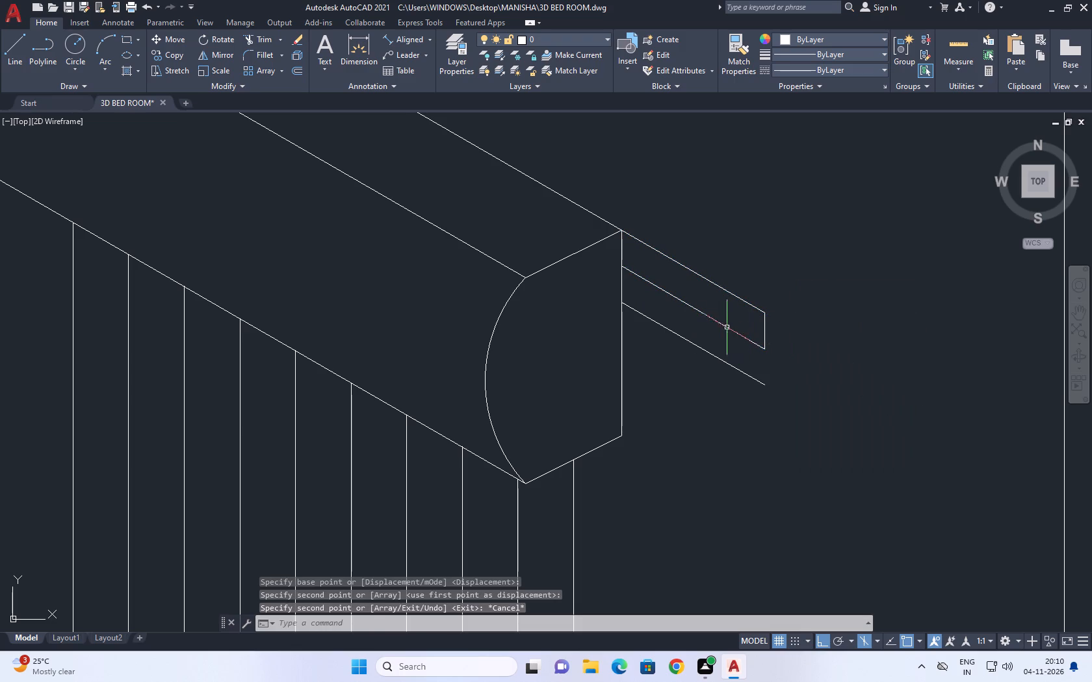
Erase the two overlapping middle lines of the right projecting piece.
left_click(727, 322)
left_click(706, 331)
right_click(796, 240)
left_click(845, 440)
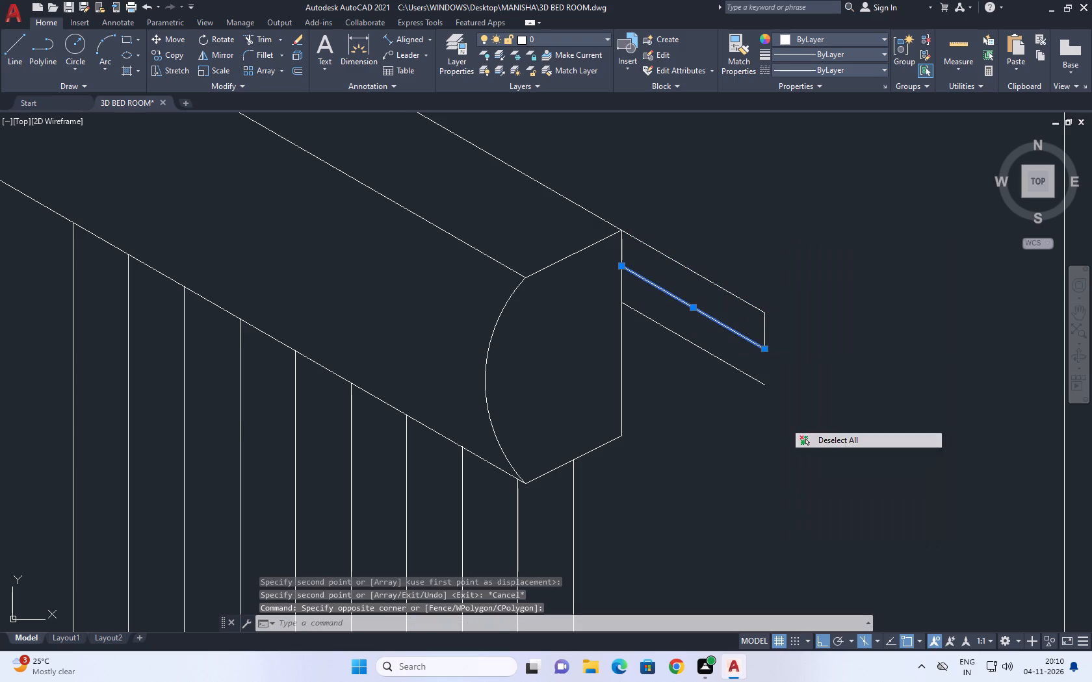
left_click(727, 316)
left_click(705, 333)
right_click(791, 273)
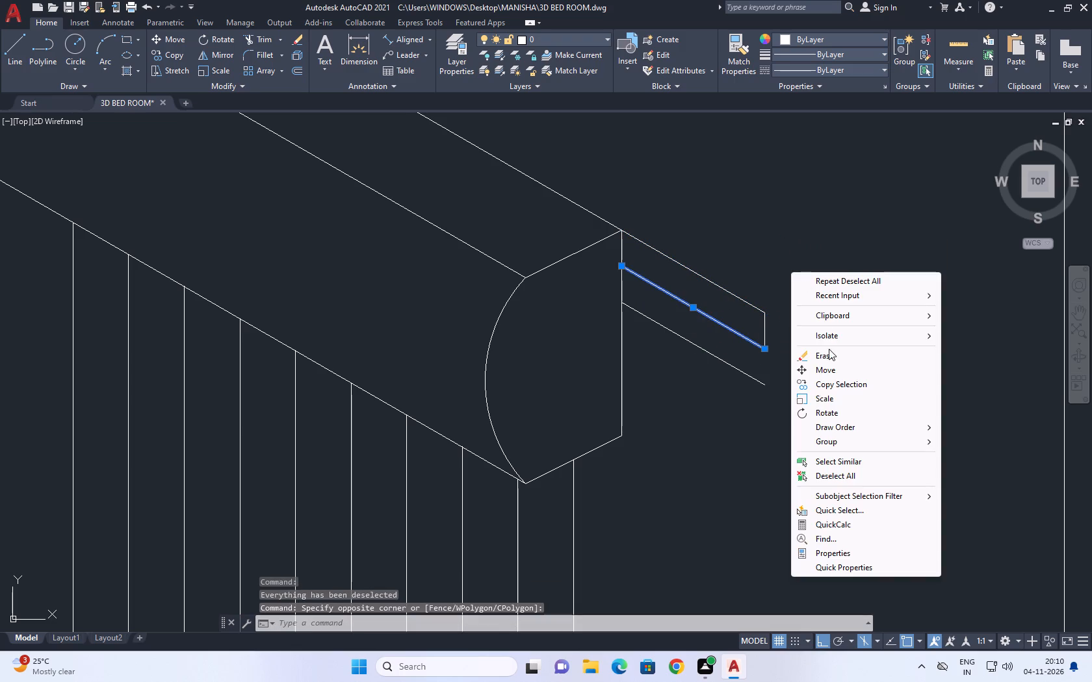
left_click(827, 361)
Fillet the right projecting piece's vertical closing line with the outer end of its copied lower line.
left_click(263, 55)
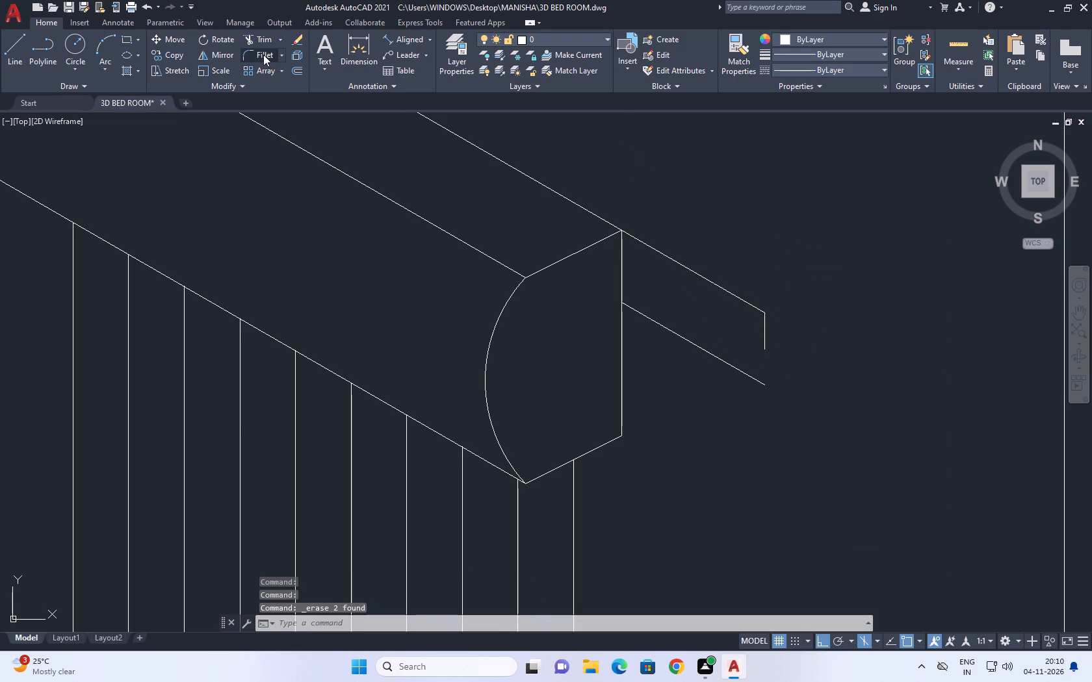
left_click(765, 344)
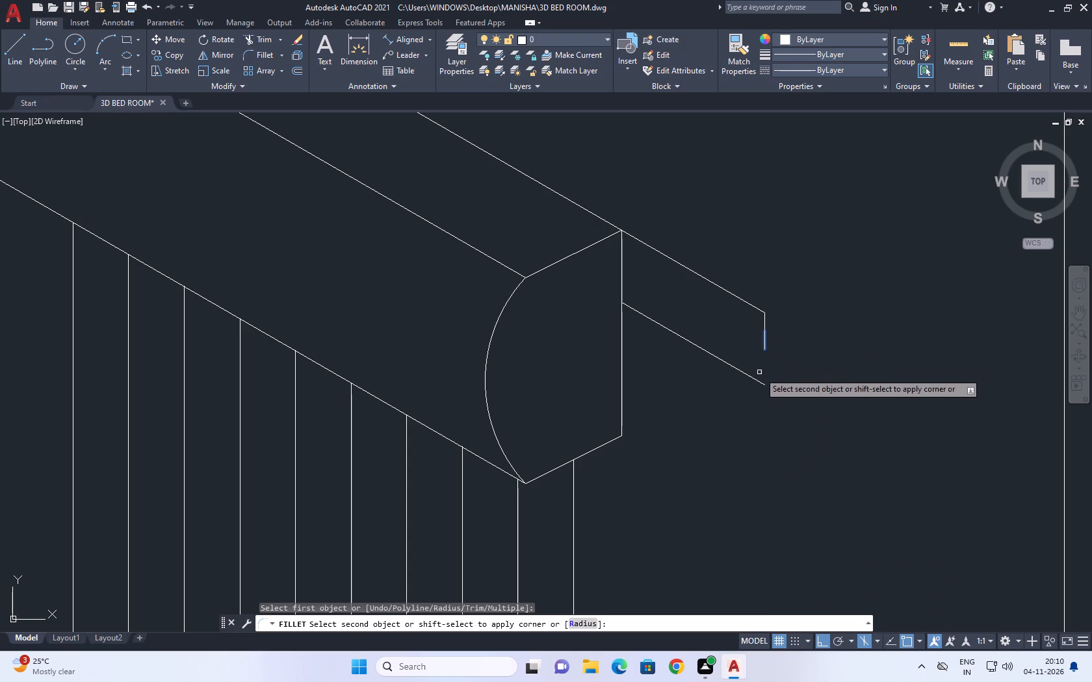
left_click(760, 383)
Erase the short upper vertical segment at the right projecting piece's outer end.
left_click(760, 301)
left_click(766, 356)
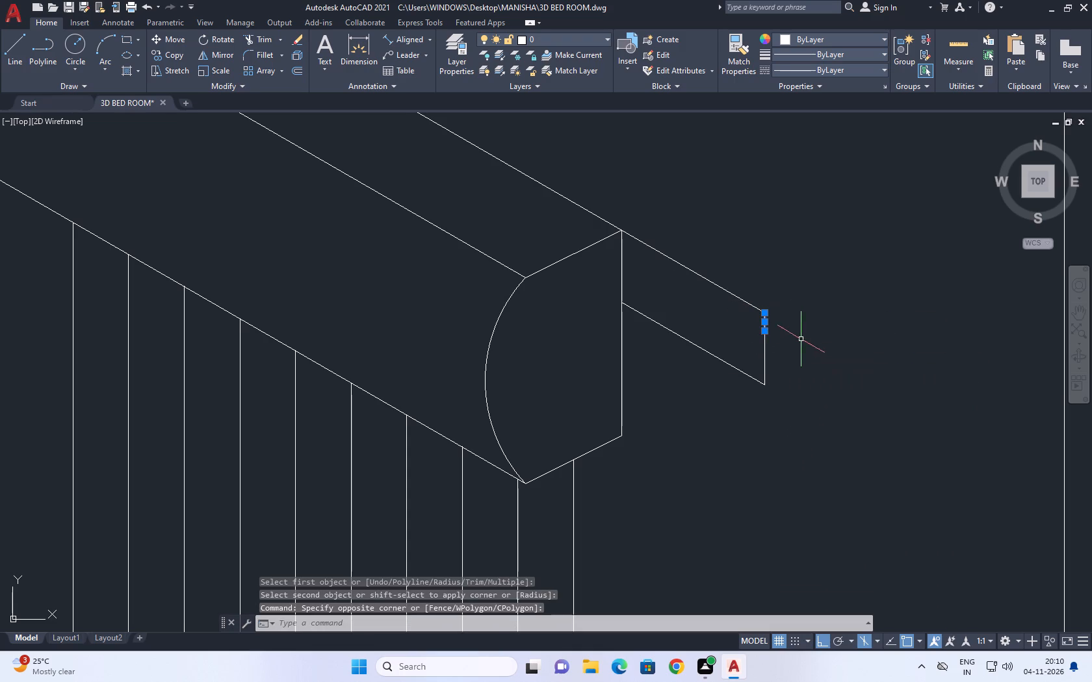
right_click(802, 336)
left_click(843, 95)
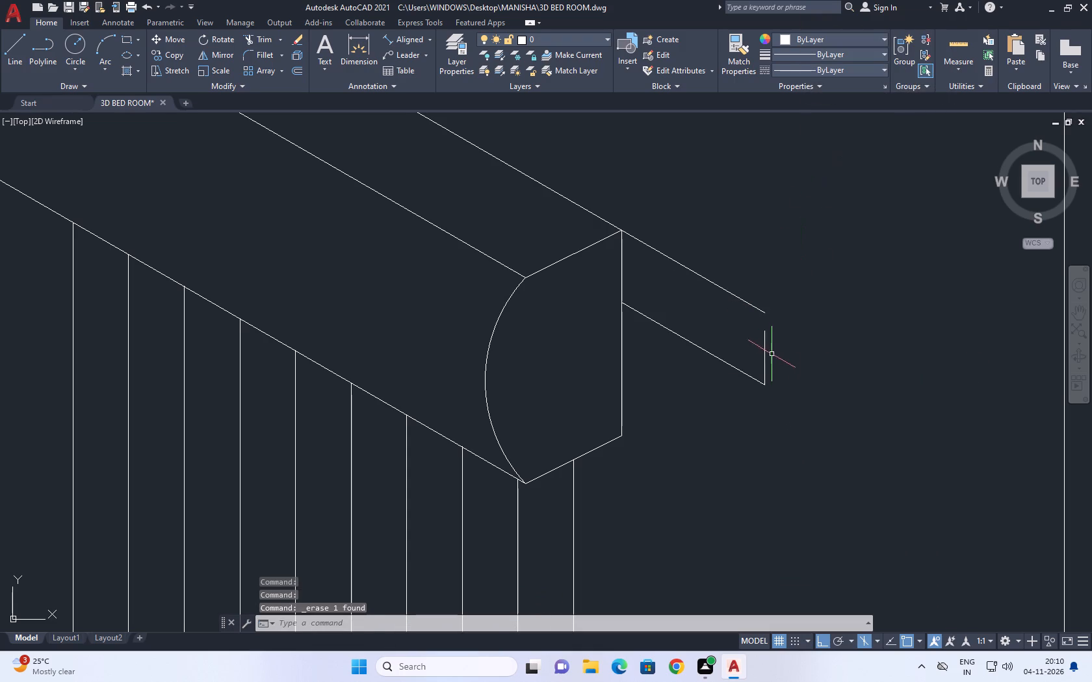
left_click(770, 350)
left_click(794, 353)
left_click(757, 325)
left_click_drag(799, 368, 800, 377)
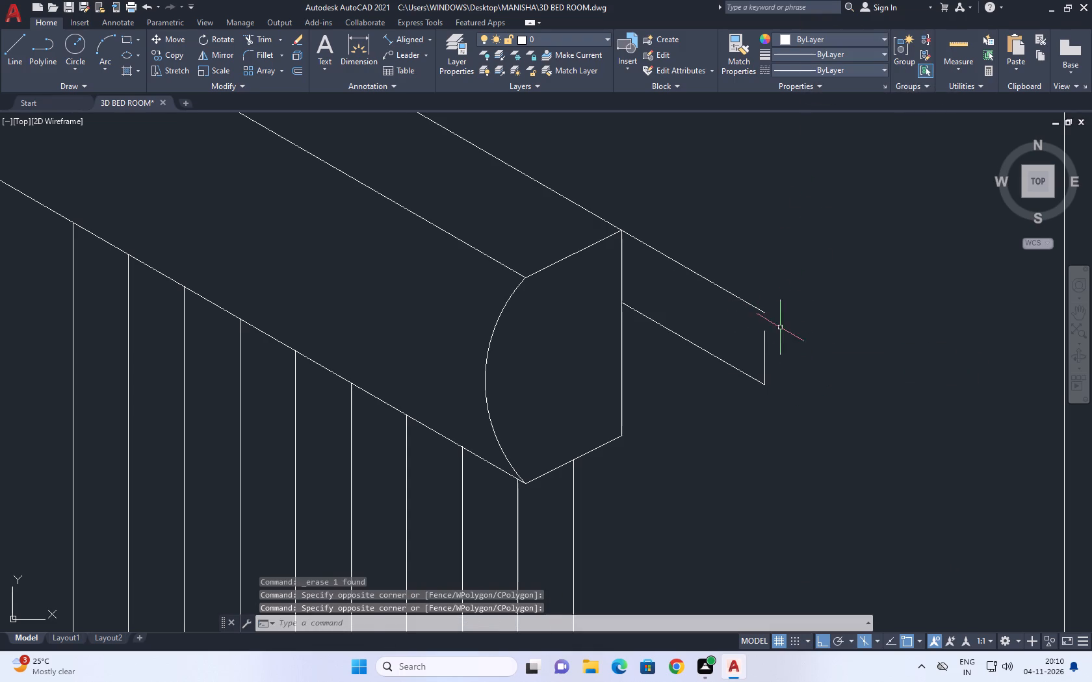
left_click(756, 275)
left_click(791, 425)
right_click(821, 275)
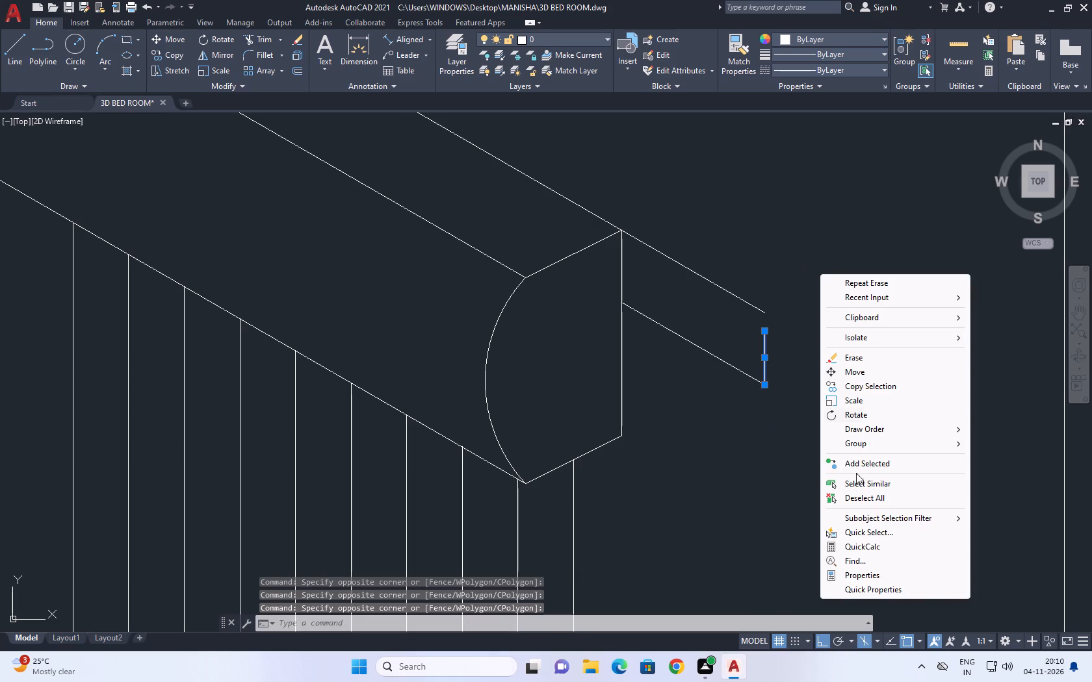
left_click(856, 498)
Fillet the right projecting piece's upper line with its remaining vertical line to close the outer corner.
left_click(259, 50)
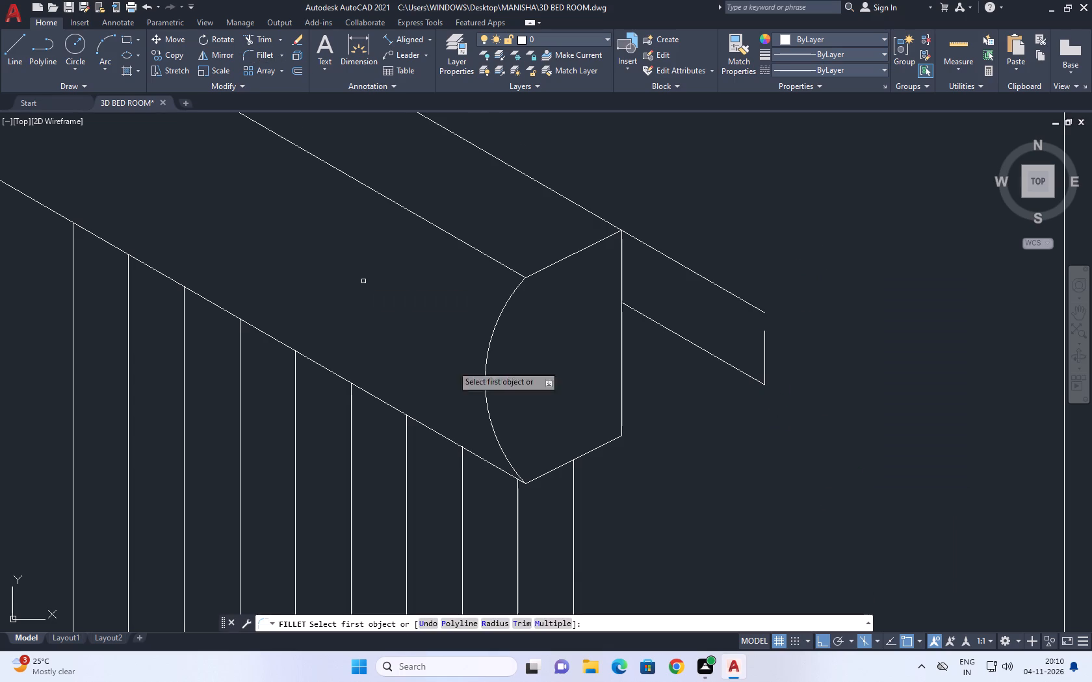
left_click(760, 311)
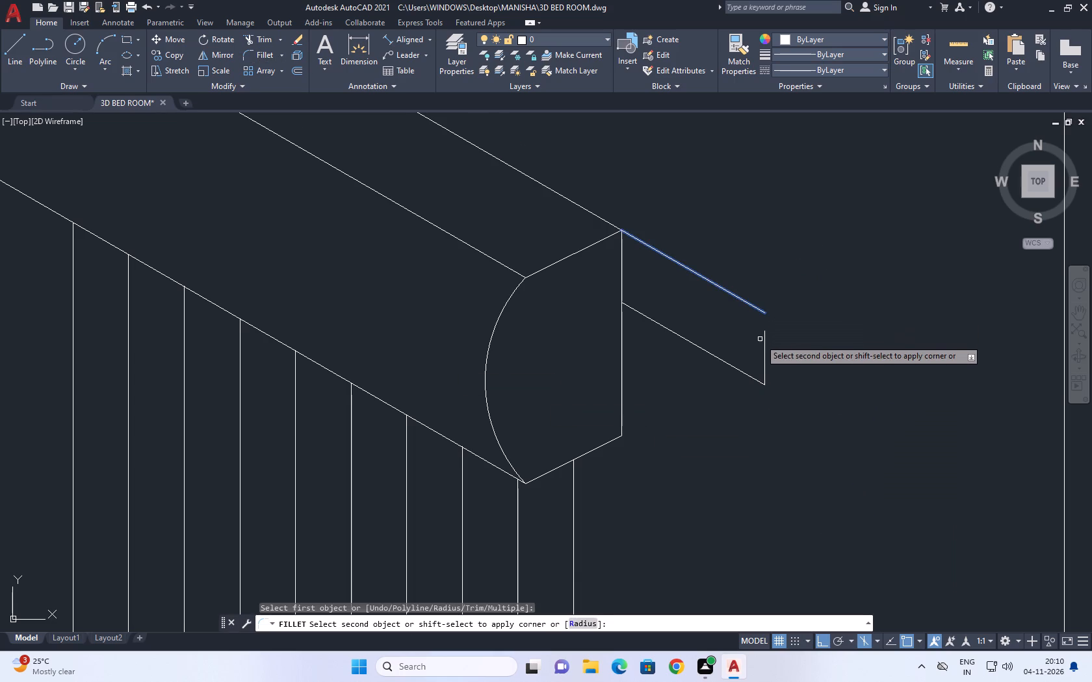
left_click(764, 344)
Copy the left projecting piece's upper, lower and vertical lines straight down by the piece's own height.
scroll(766, 352, "down", 3)
middle_click_drag(718, 295, 759, 389)
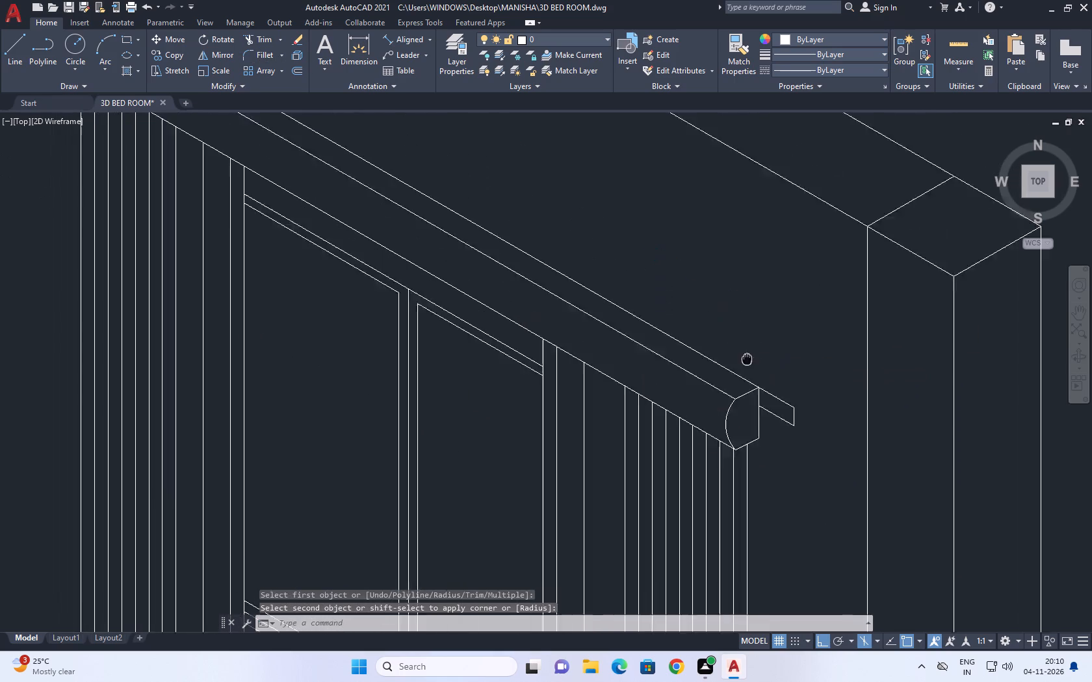
middle_click_drag(759, 389, 779, 441)
middle_click_drag(471, 268, 585, 322)
middle_click_drag(238, 190, 535, 345)
scroll(519, 297, "up", 4)
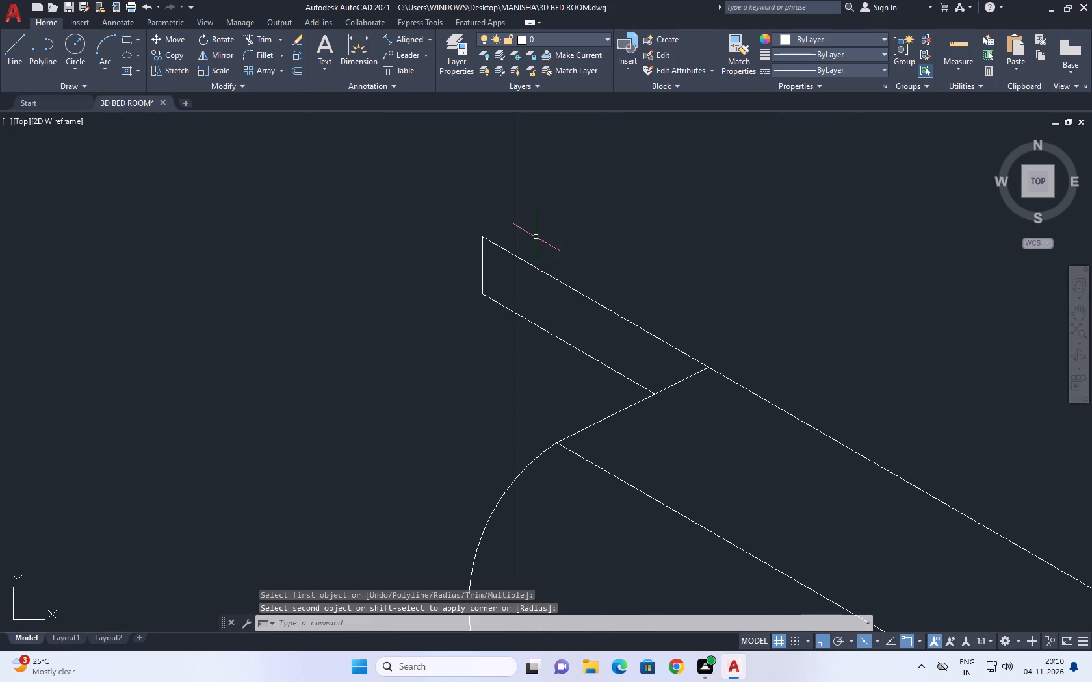
left_click_drag(526, 221, 514, 239)
left_click_drag(439, 299, 438, 307)
left_click(176, 55)
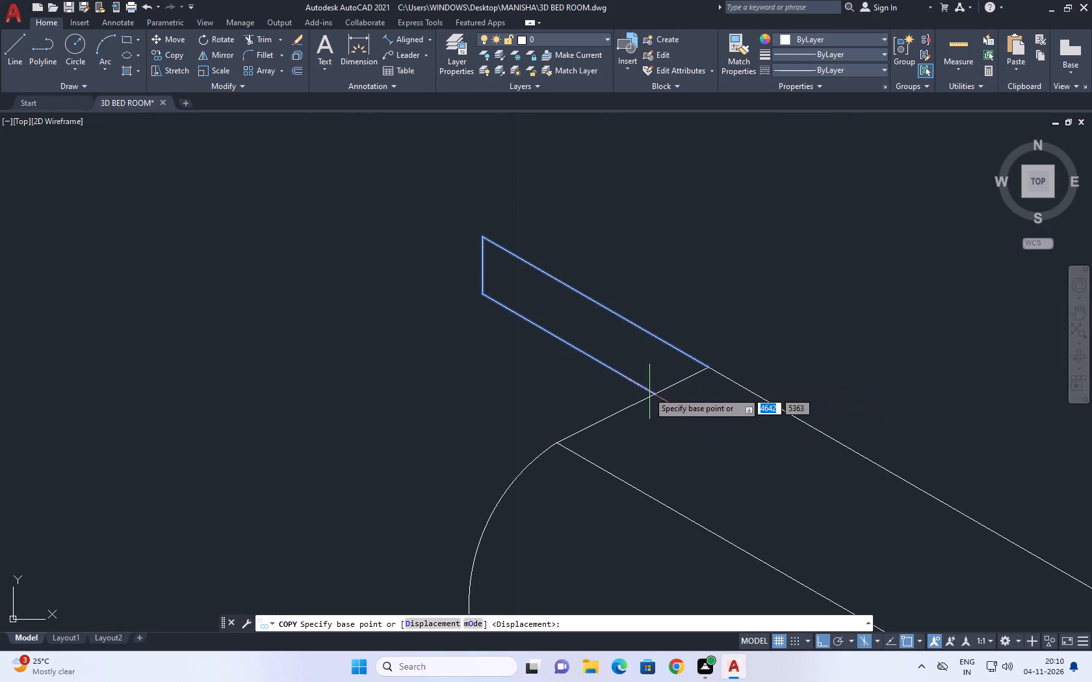
left_click(586, 296)
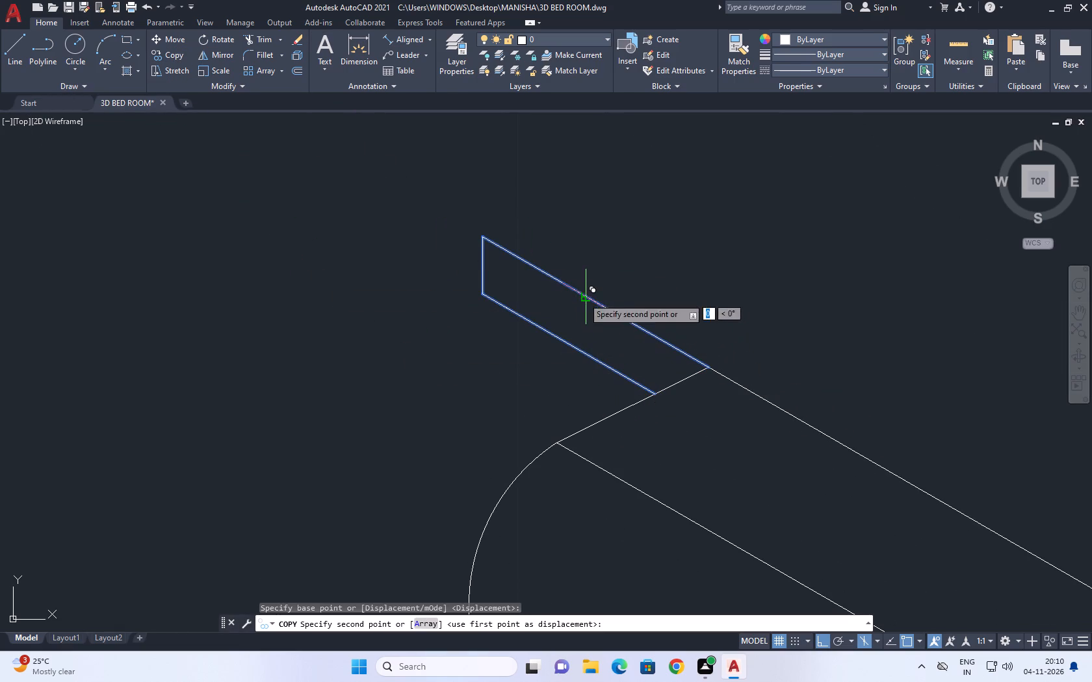
scroll(586, 358, "up", 2)
left_click(584, 349)
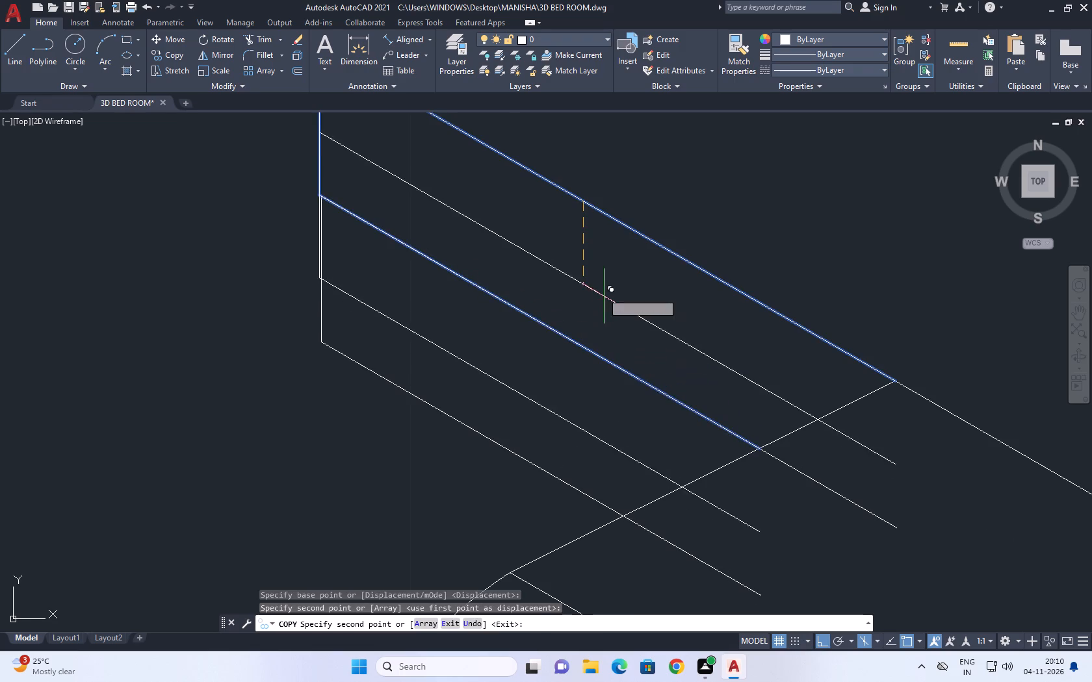
right_click(640, 251)
left_click(684, 275)
Move the copied vertical line so its upper end meets the lower end of the left piece's original vertical line.
scroll(369, 353, "up", 1)
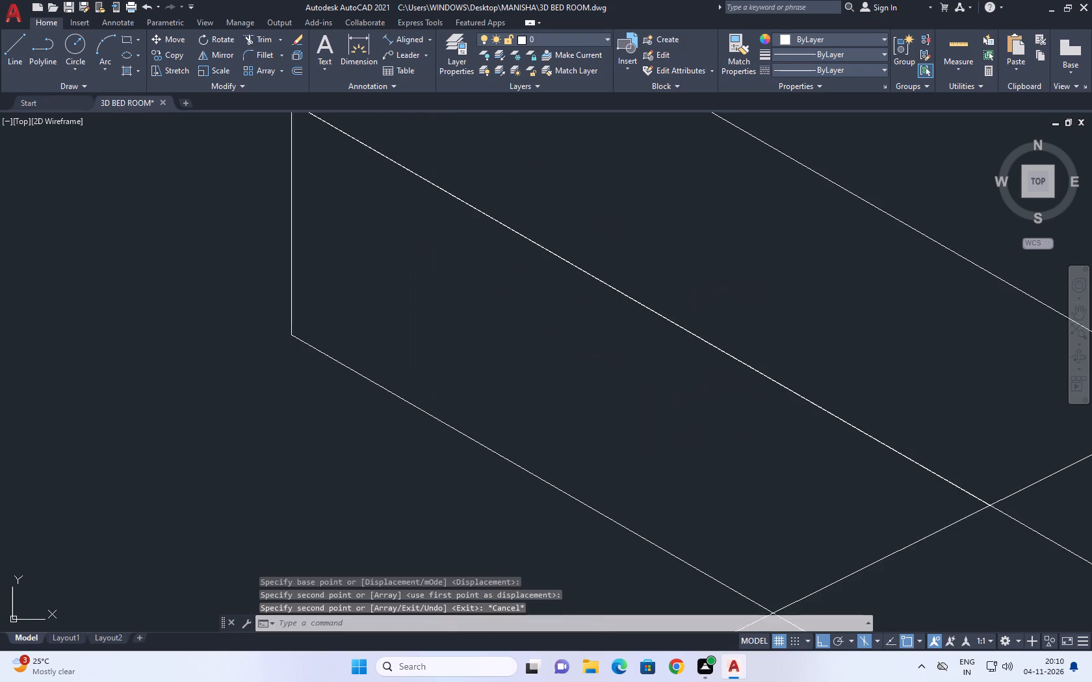
middle_click_drag(366, 343, 530, 461)
left_click_drag(500, 346, 489, 346)
left_click_drag(343, 358, 341, 392)
middle_click_drag(434, 318, 452, 408)
middle_click_drag(514, 353, 510, 340)
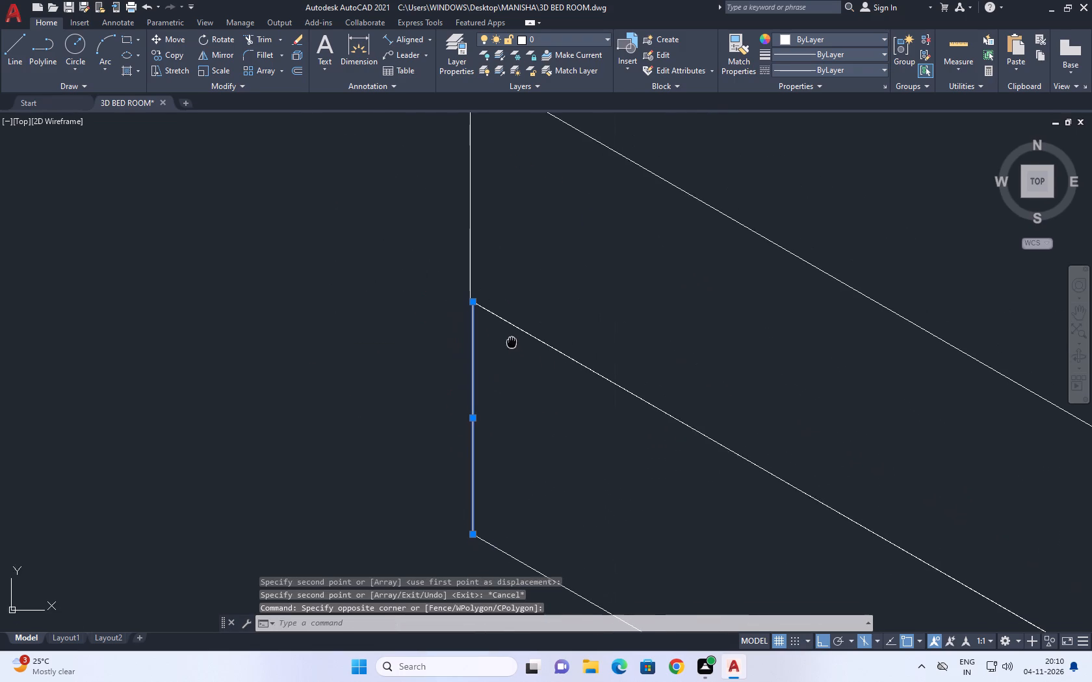
middle_click_drag(510, 340, 510, 340)
left_click(172, 35)
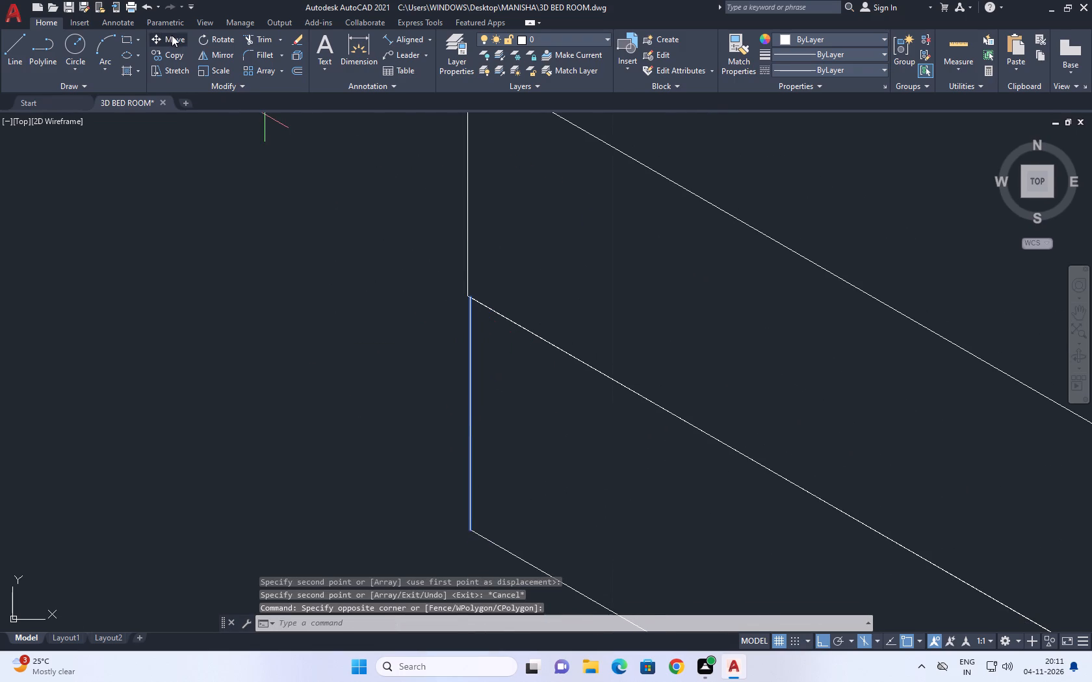
scroll(457, 290, "up", 5)
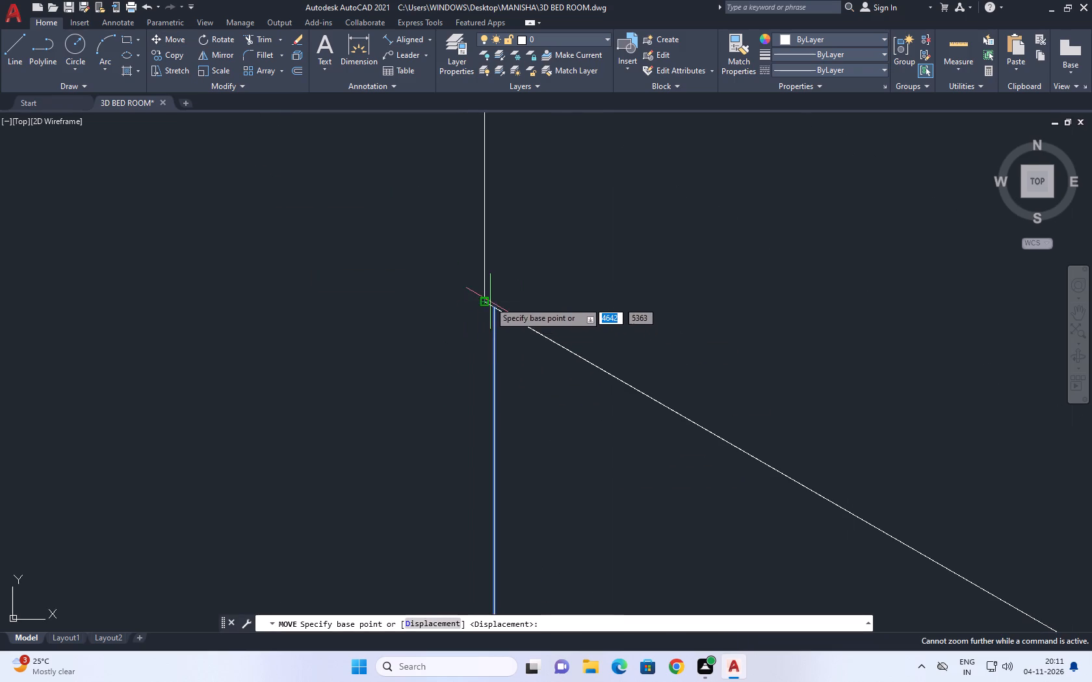
left_click(497, 312)
left_click(484, 302)
Erase the two overlapping middle lines of the left projecting piece, keeping its vertical lines.
scroll(512, 375, "down", 3)
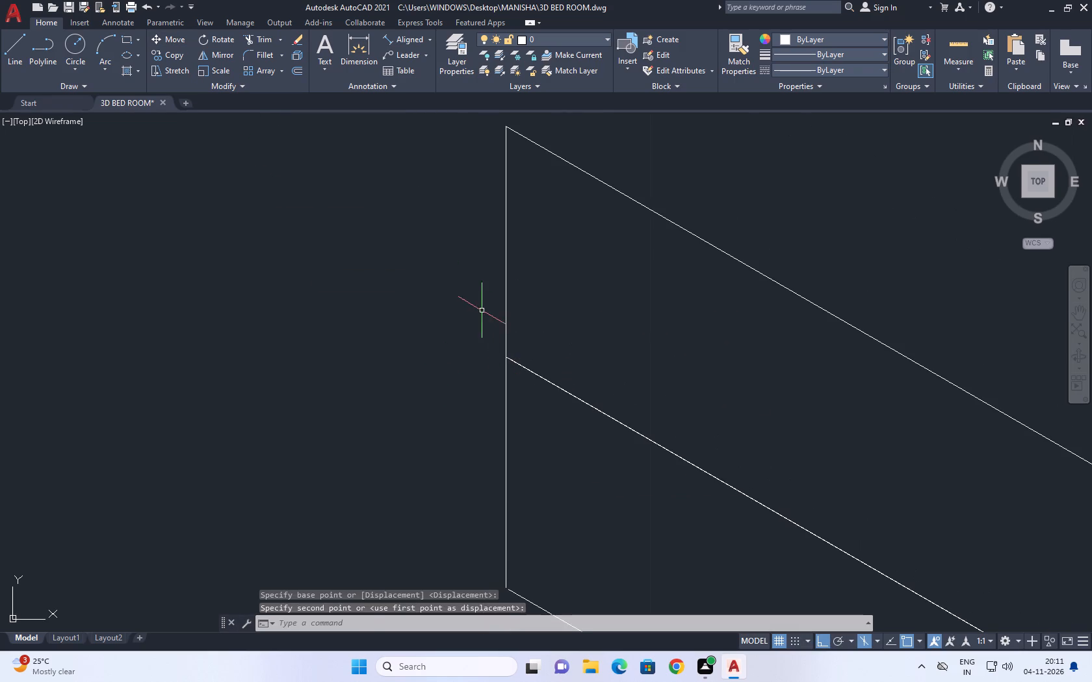
left_click(478, 307)
scroll(509, 377, "down", 3)
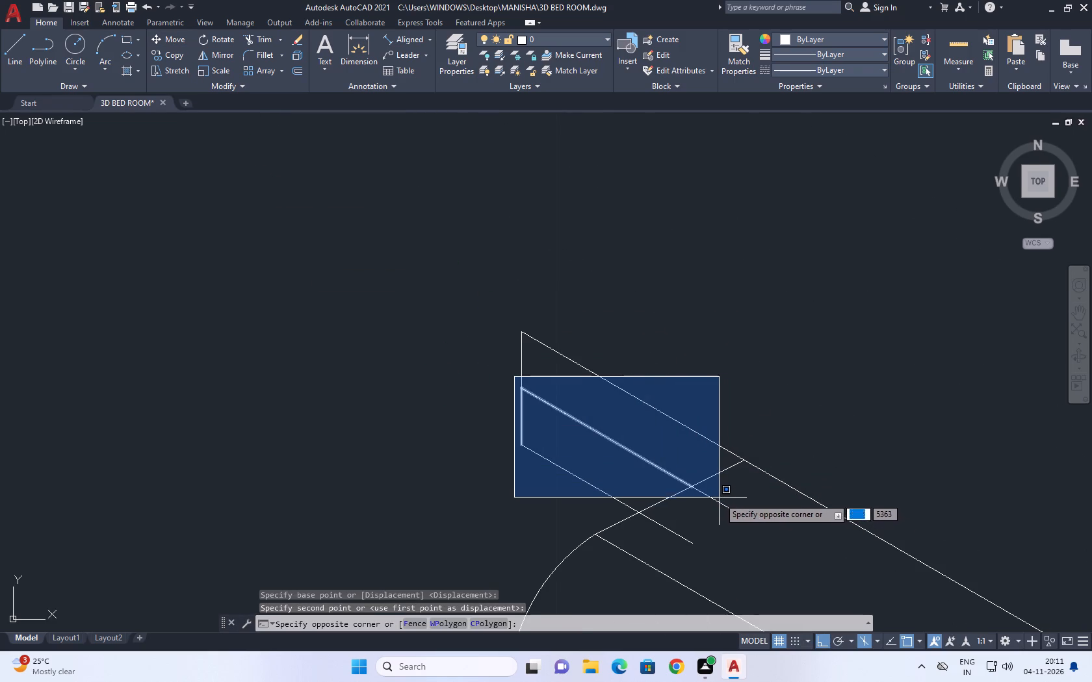
left_click(701, 502)
scroll(477, 417, "up", 3)
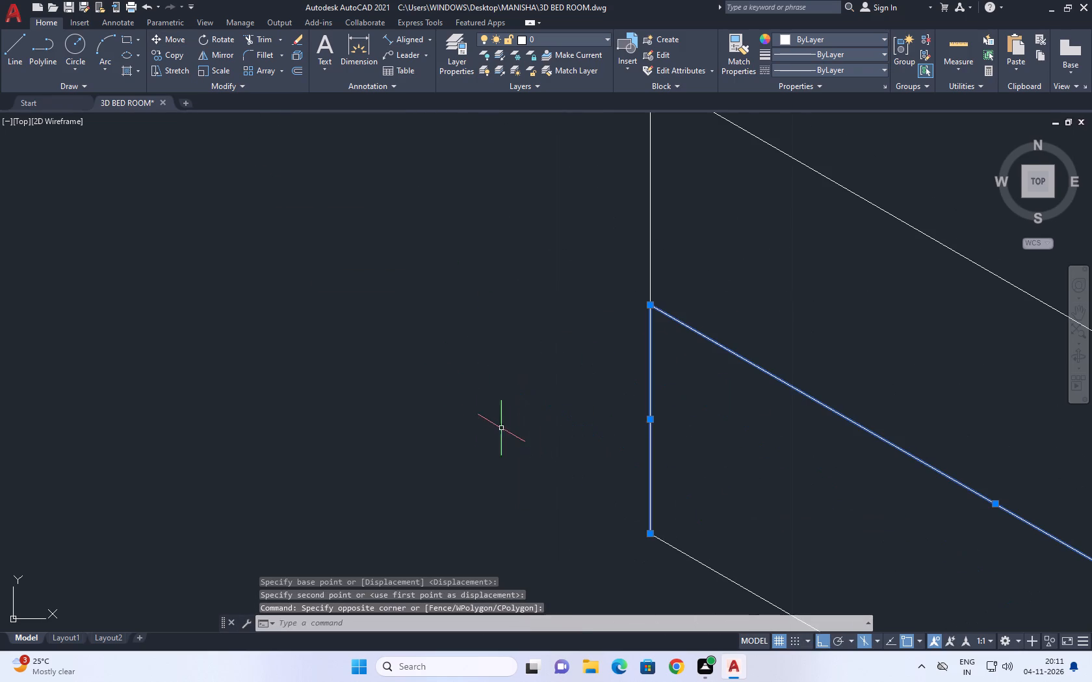
left_click_drag(741, 451, 659, 425, "shift")
left_click(524, 376, "shift")
scroll(519, 398, "down", 4)
middle_click_drag(688, 427, 591, 409)
key("Delete")
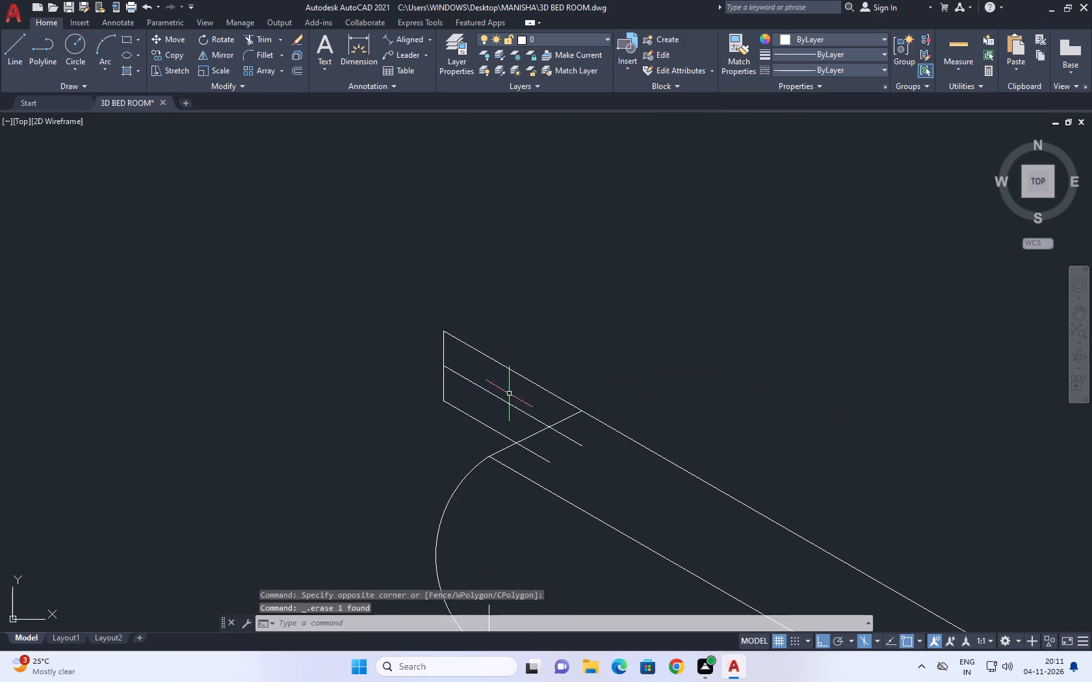
middle_click_drag(565, 461, 527, 359)
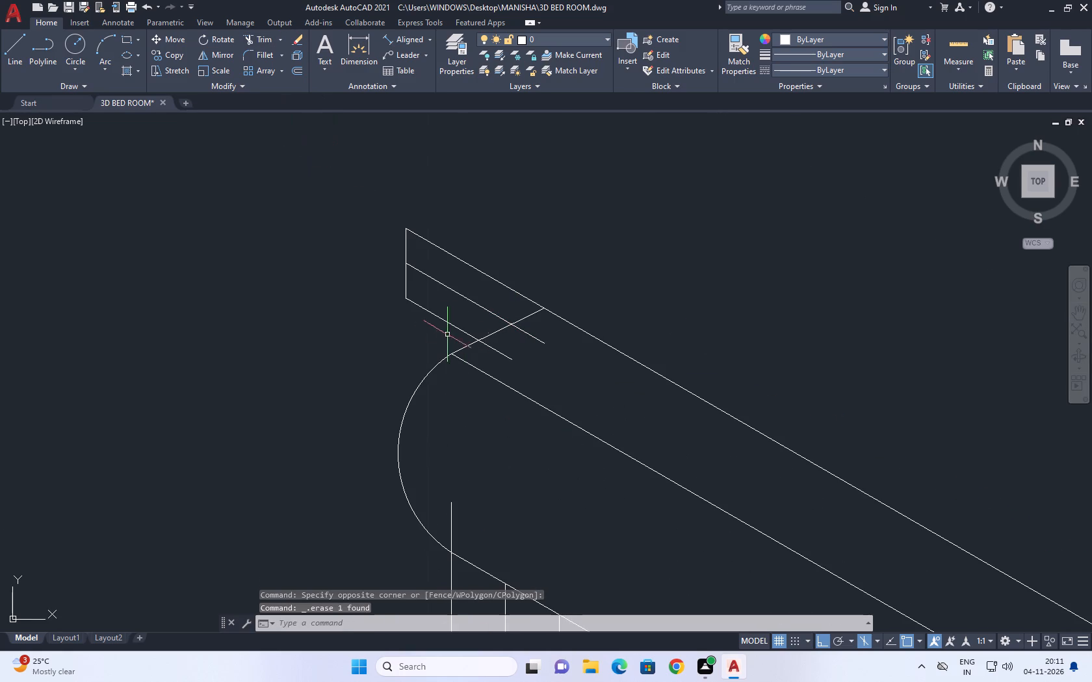
left_click(471, 294)
left_click(463, 309)
right_click(549, 238)
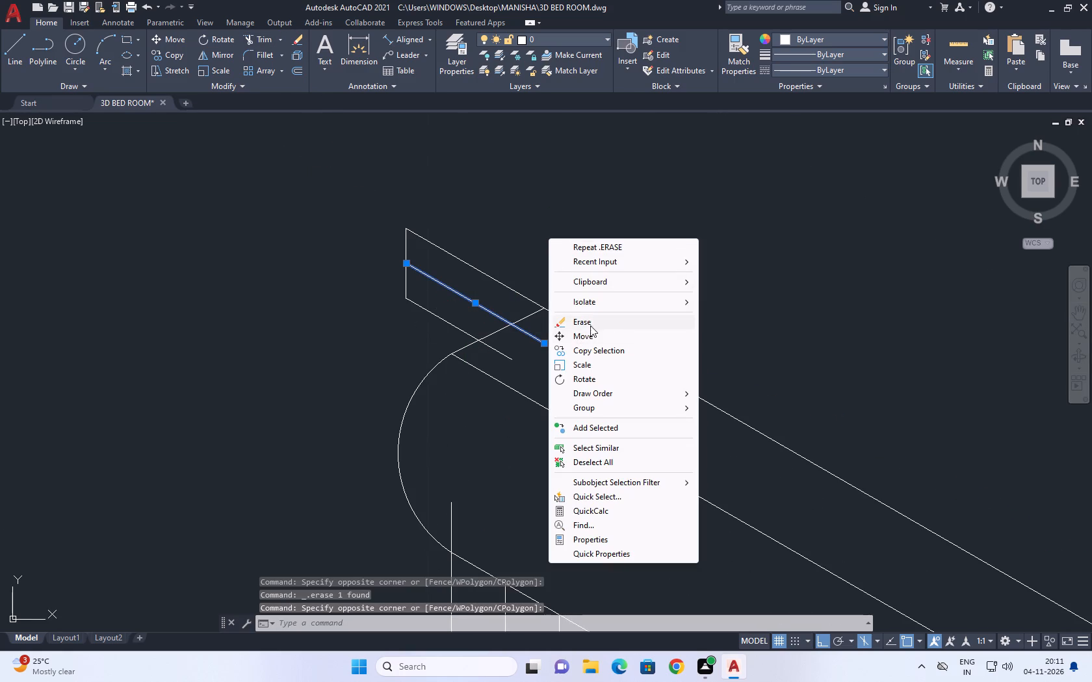
left_click(590, 321)
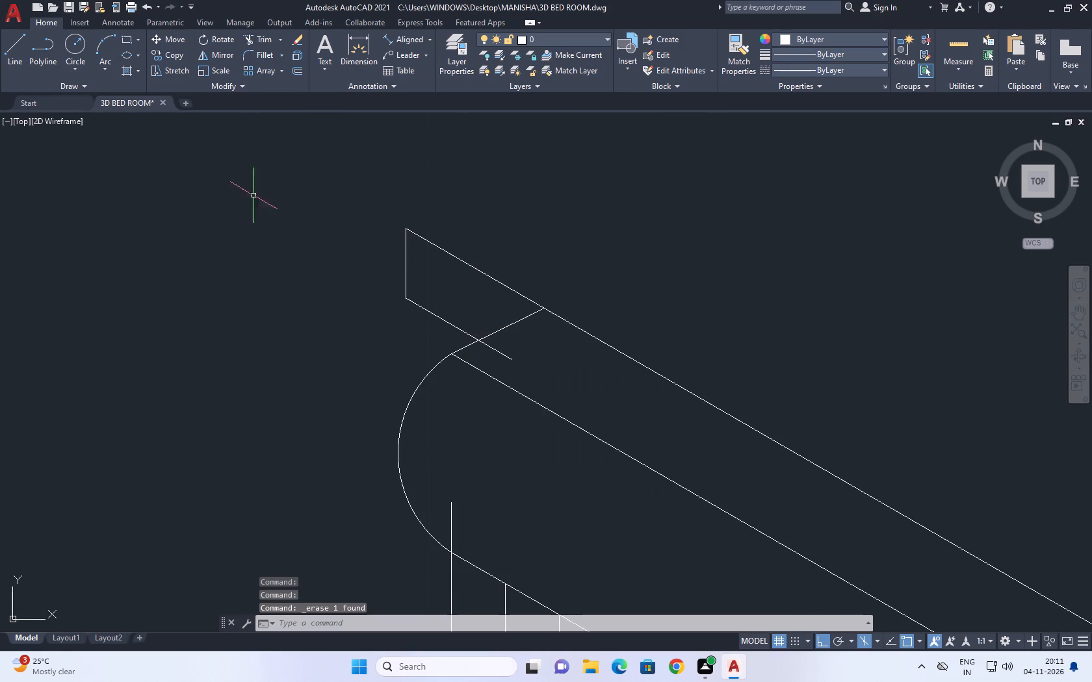
Trim the left projecting piece's lower line where it extends past the curtain box's slanted end edge.
left_click(264, 41)
double_click(491, 352)
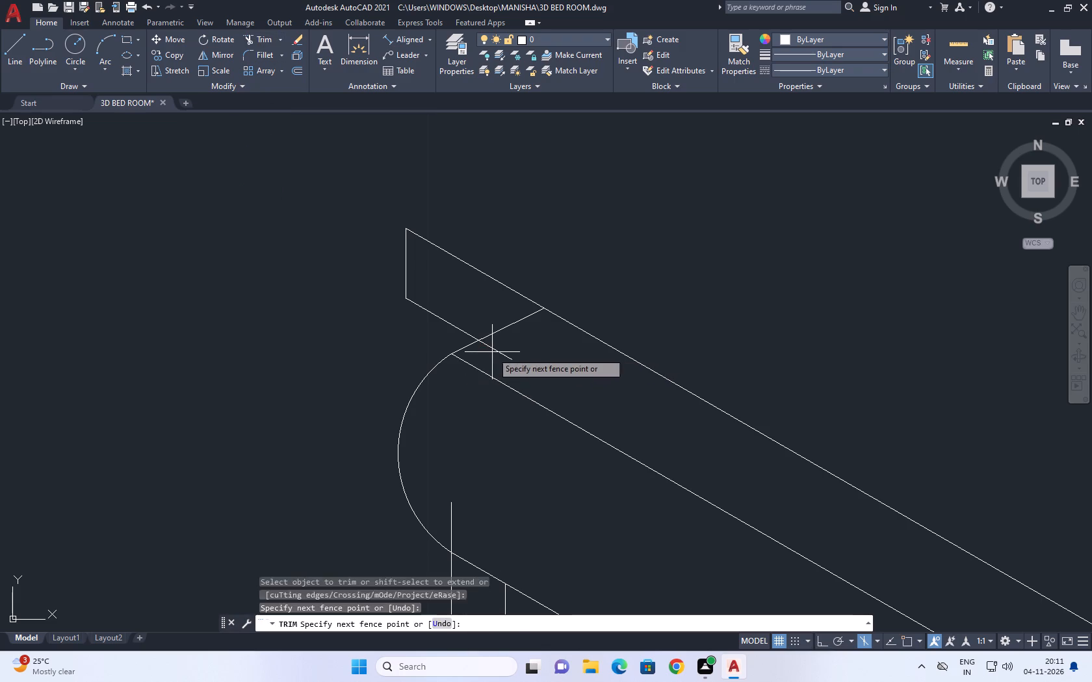
left_click(504, 349)
left_click(498, 362)
right_click(616, 282)
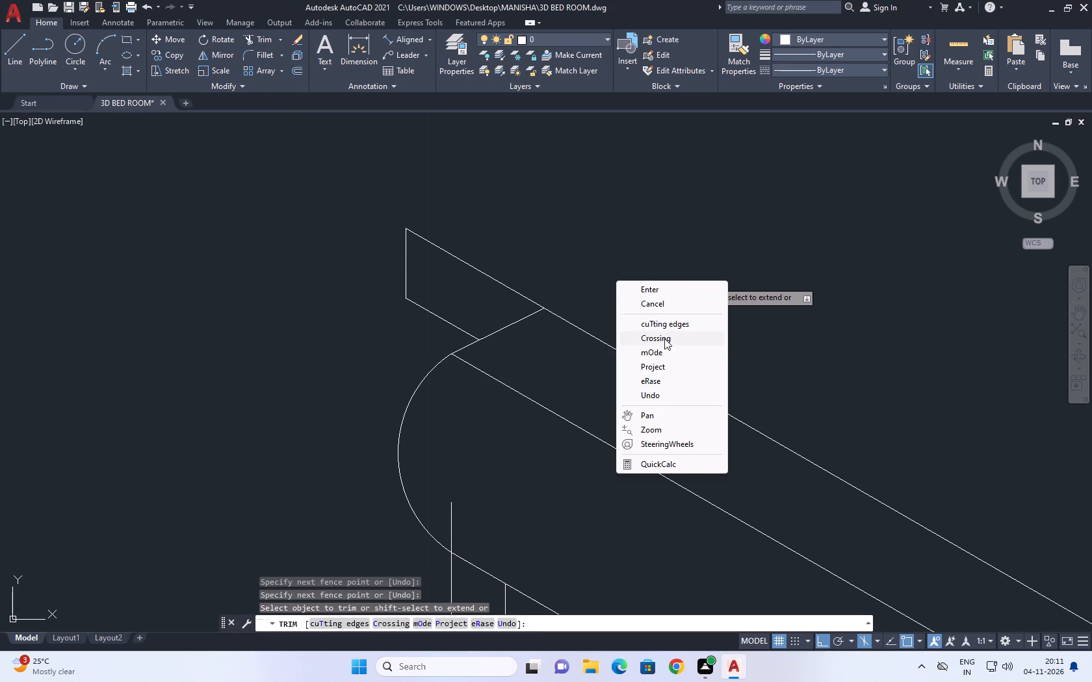
Shorten the left curtain's outermost vertical line so its upper end meets the lower end of the curtain box's rounded end.
left_click(663, 305)
scroll(636, 316, "down", 2)
middle_click_drag(663, 388, 488, 305)
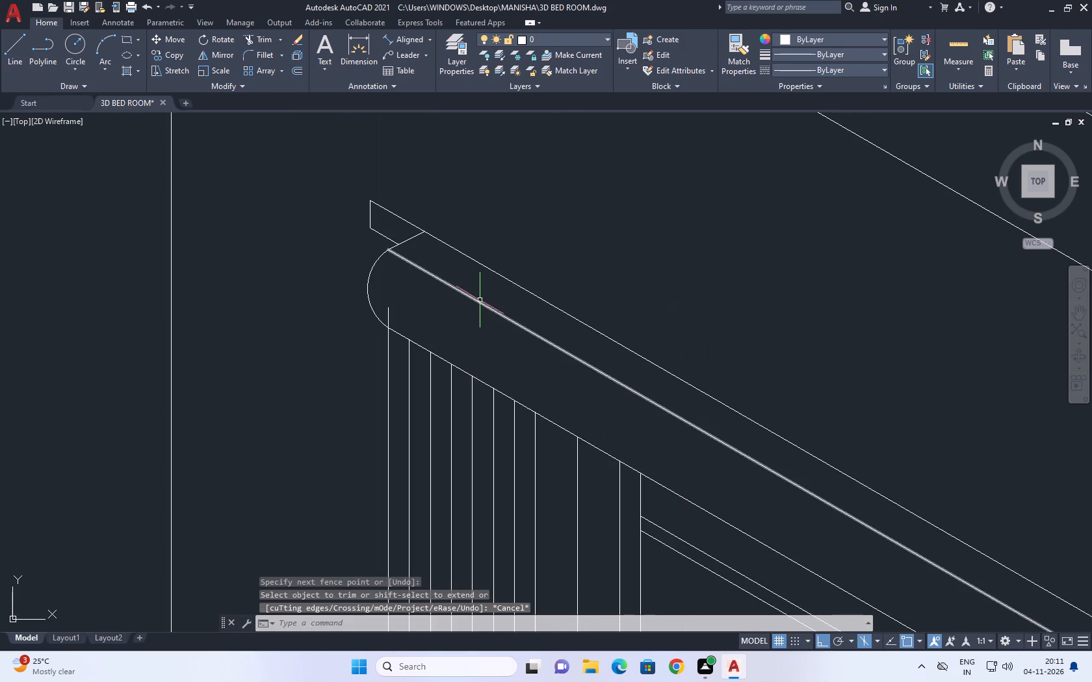
scroll(480, 300, "down", 1)
scroll(417, 325, "up", 3)
left_click(454, 257)
left_click_drag(434, 241, 428, 238)
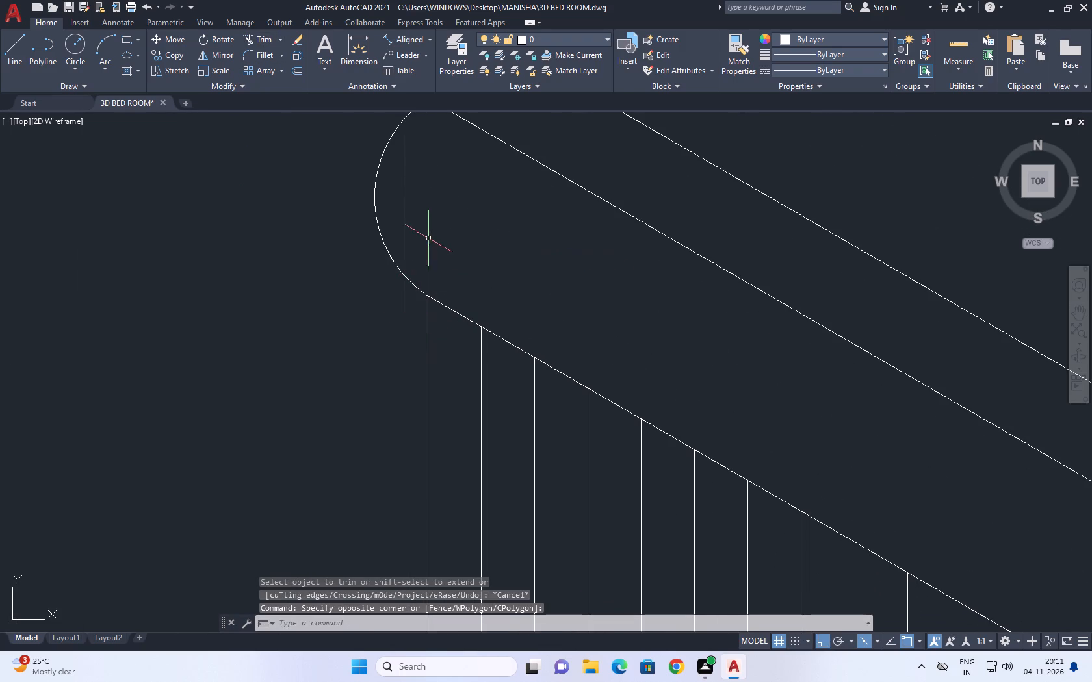
left_click(448, 266)
left_click(422, 246)
left_click(426, 246)
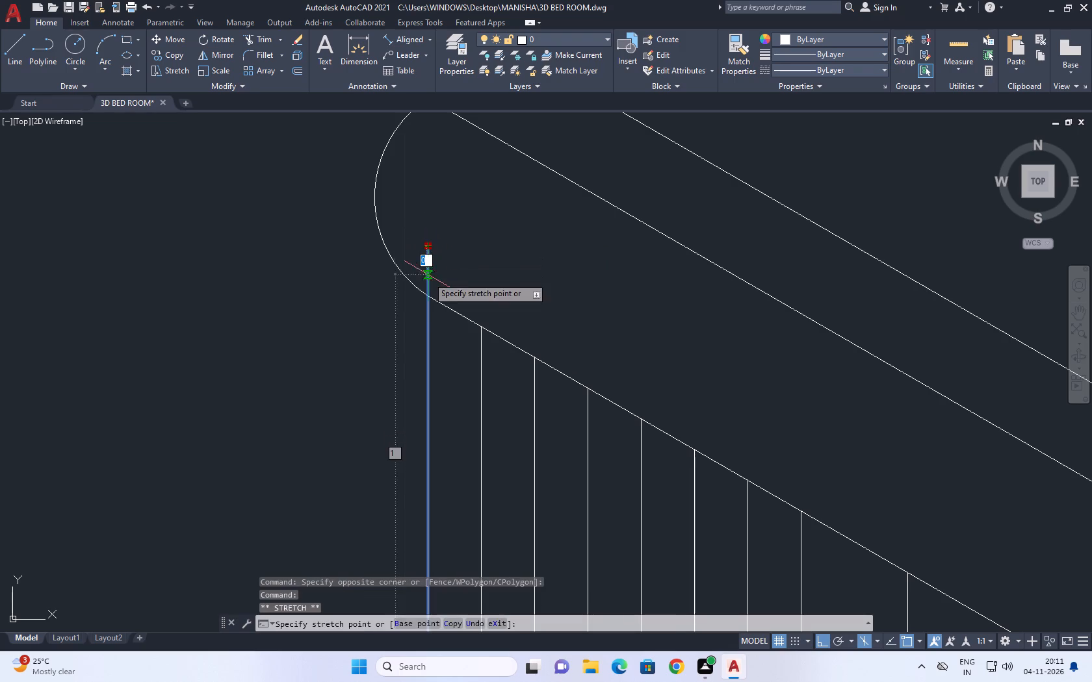
left_click(428, 296)
scroll(486, 279, "up", 1)
scroll(486, 279, "down", 9)
middle_click_drag(596, 284, 584, 279)
right_click(681, 286)
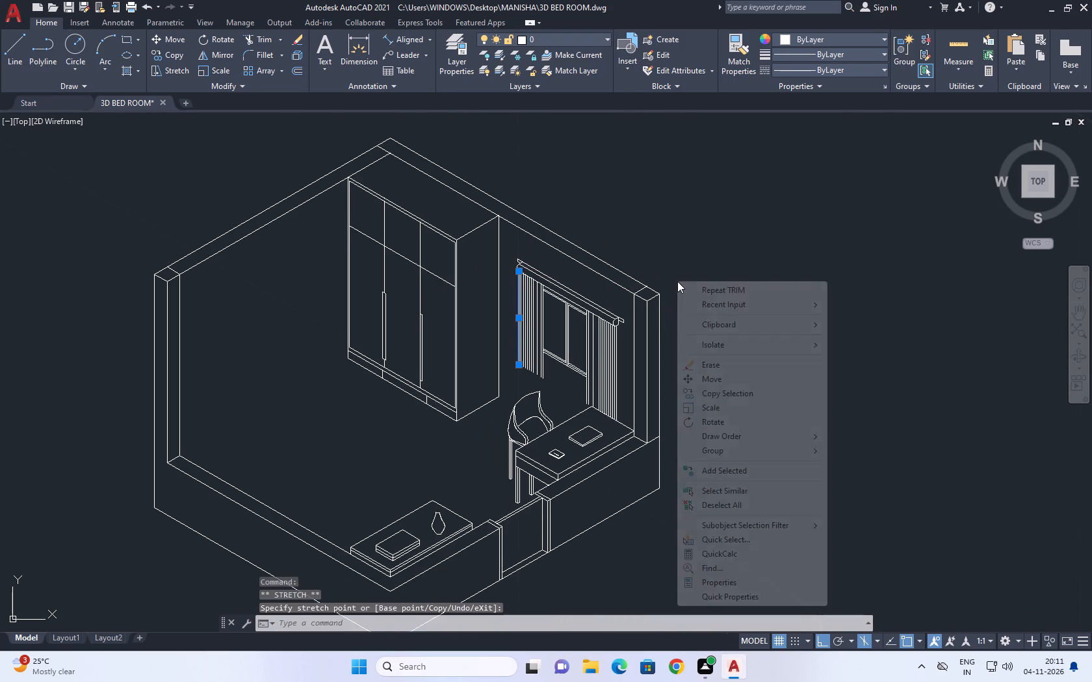
left_click(734, 507)
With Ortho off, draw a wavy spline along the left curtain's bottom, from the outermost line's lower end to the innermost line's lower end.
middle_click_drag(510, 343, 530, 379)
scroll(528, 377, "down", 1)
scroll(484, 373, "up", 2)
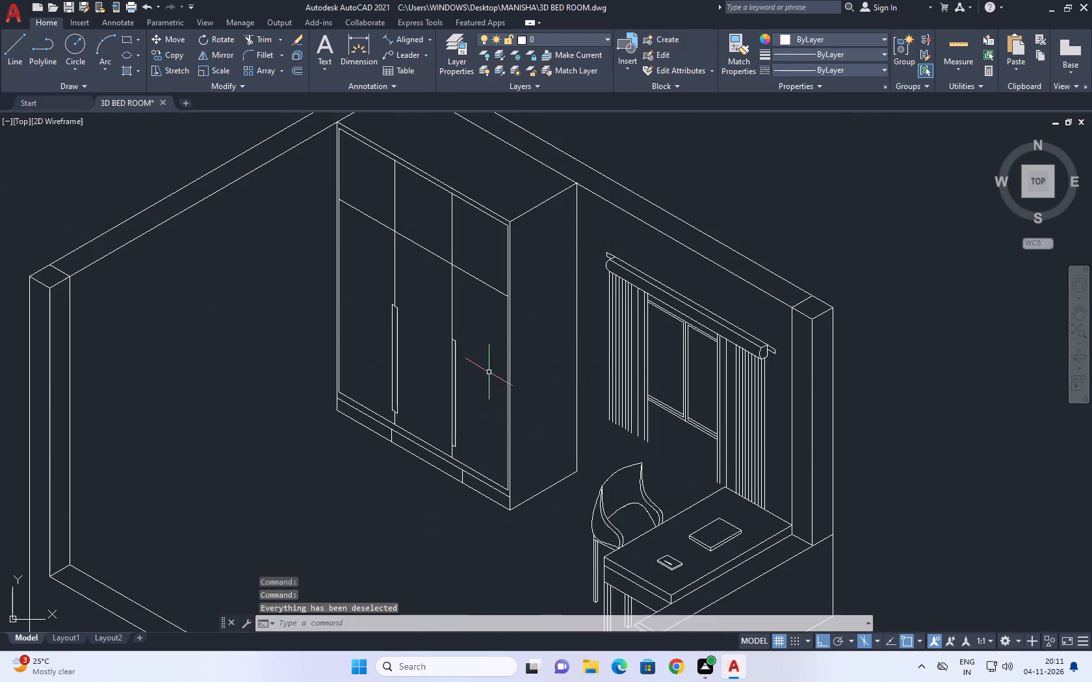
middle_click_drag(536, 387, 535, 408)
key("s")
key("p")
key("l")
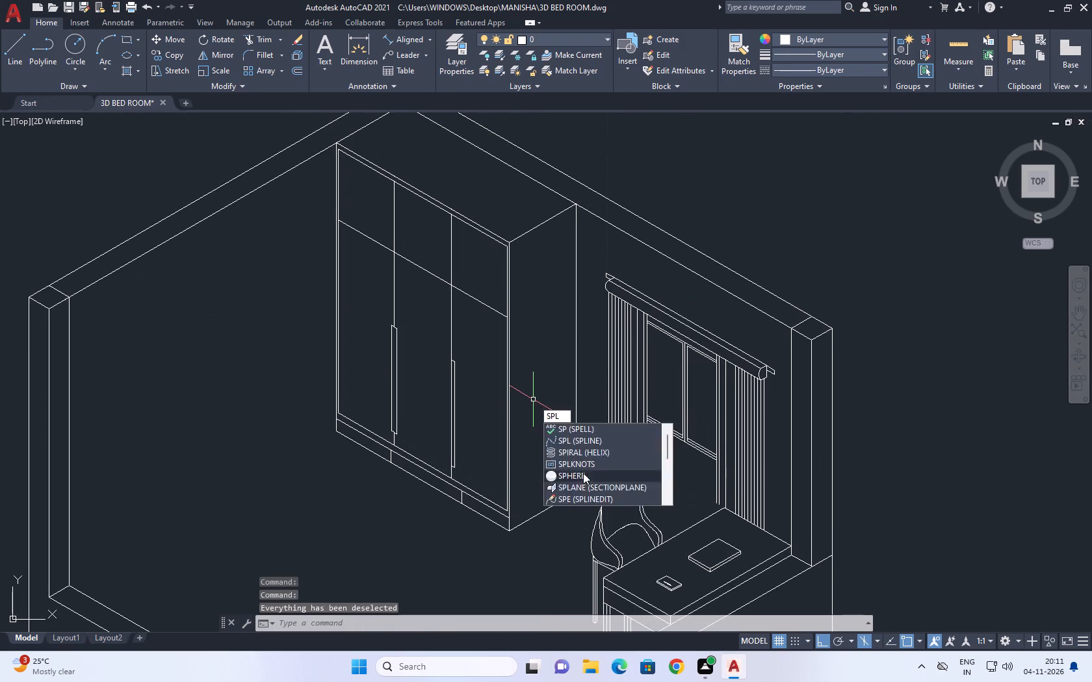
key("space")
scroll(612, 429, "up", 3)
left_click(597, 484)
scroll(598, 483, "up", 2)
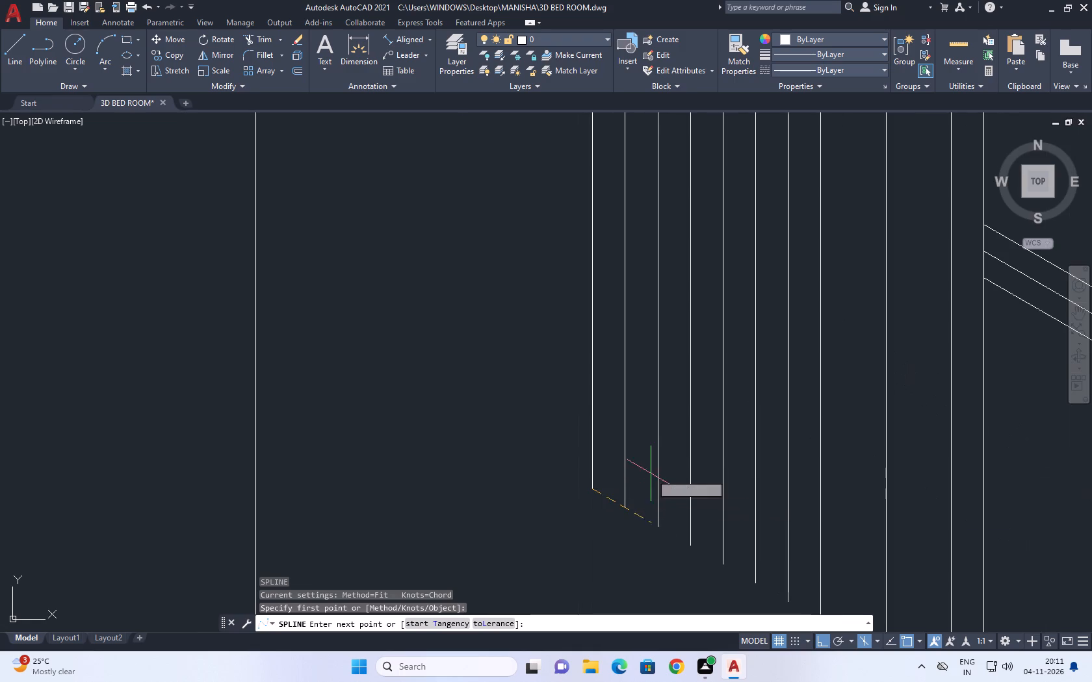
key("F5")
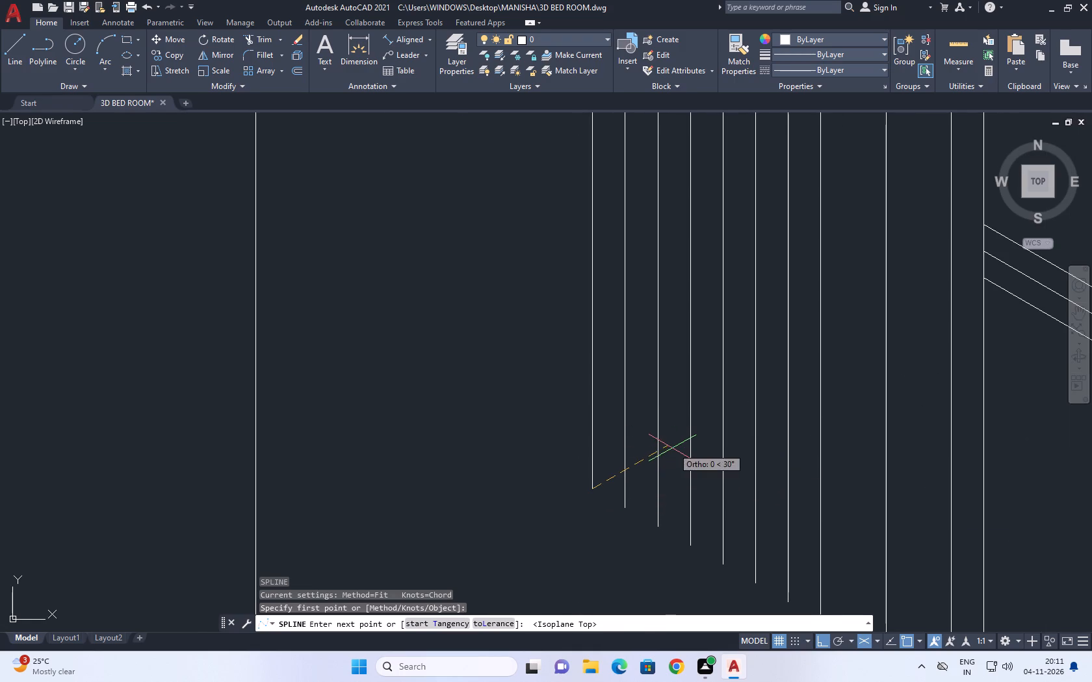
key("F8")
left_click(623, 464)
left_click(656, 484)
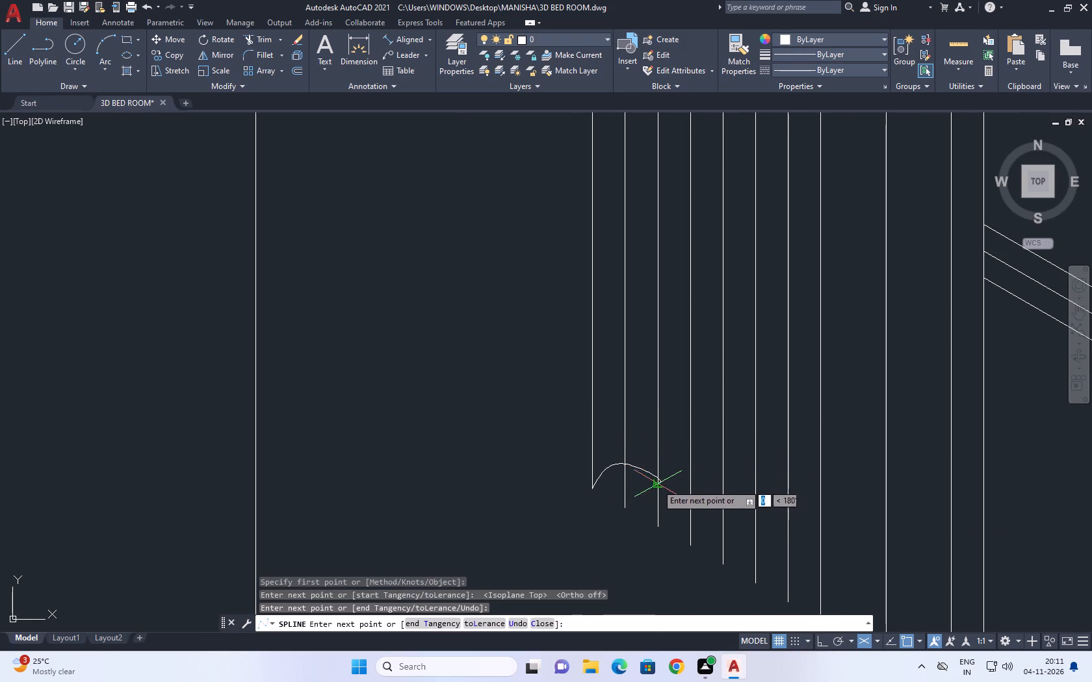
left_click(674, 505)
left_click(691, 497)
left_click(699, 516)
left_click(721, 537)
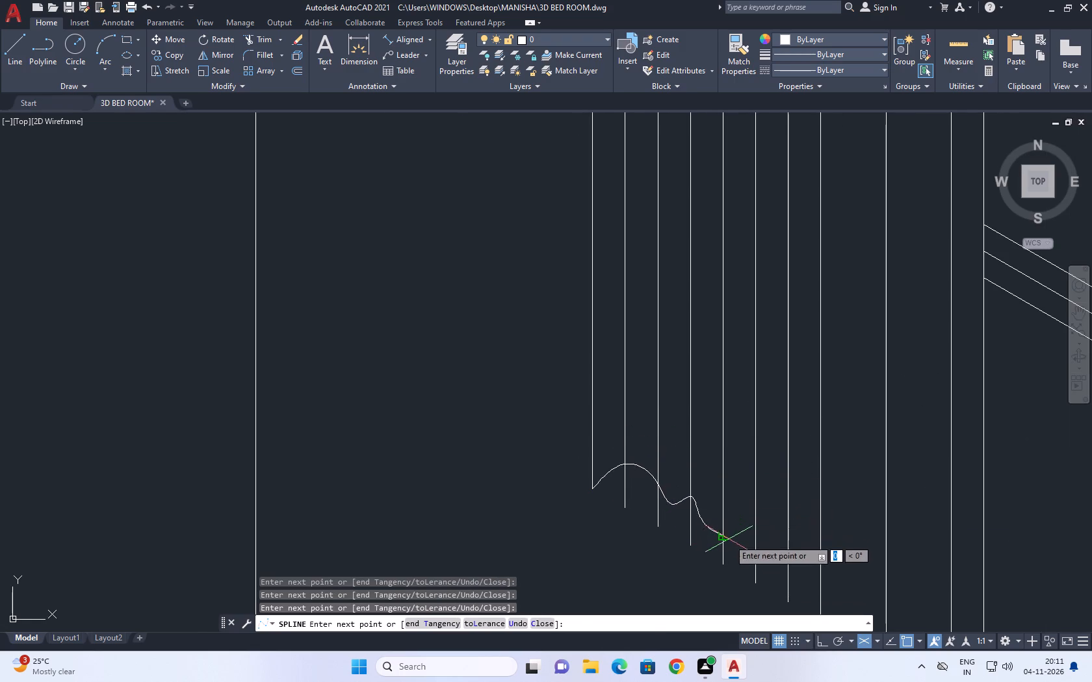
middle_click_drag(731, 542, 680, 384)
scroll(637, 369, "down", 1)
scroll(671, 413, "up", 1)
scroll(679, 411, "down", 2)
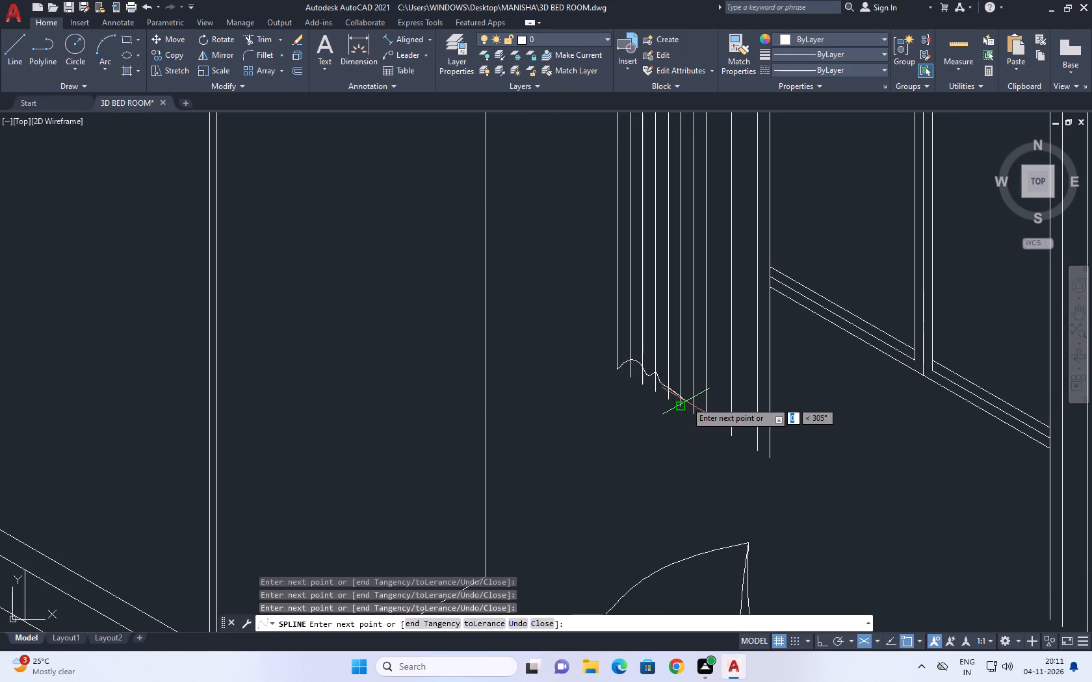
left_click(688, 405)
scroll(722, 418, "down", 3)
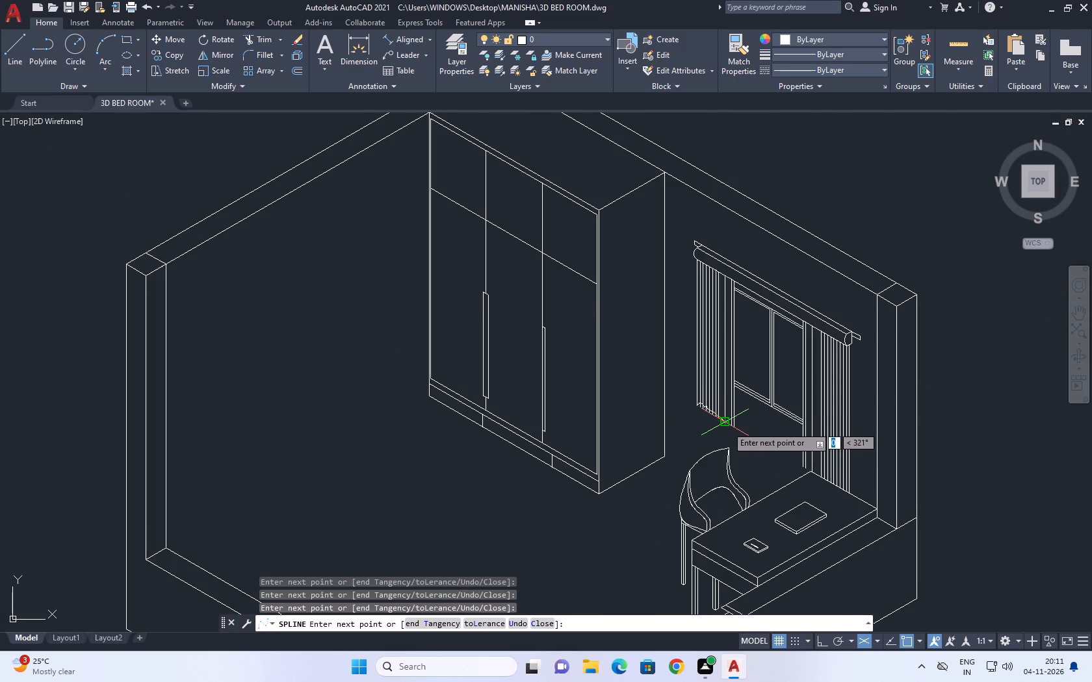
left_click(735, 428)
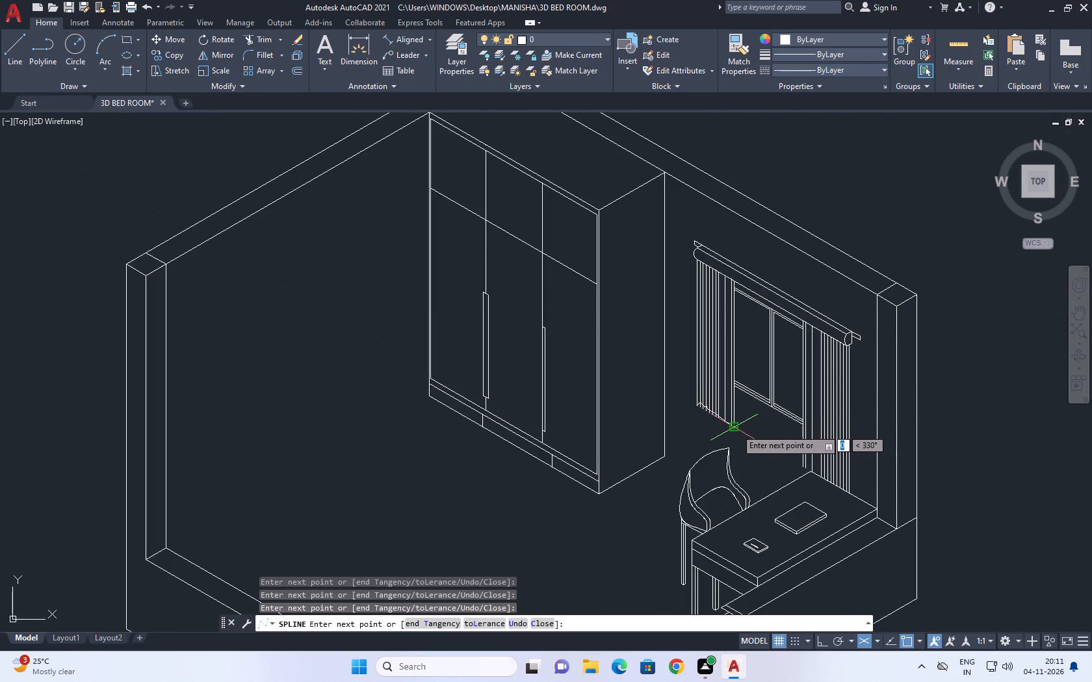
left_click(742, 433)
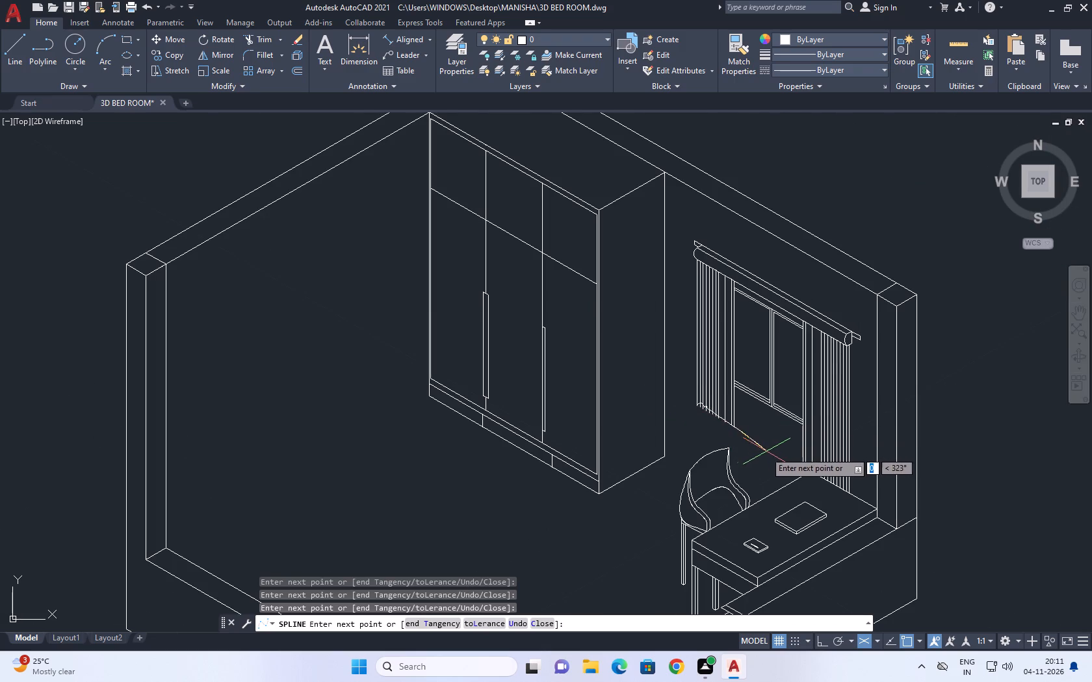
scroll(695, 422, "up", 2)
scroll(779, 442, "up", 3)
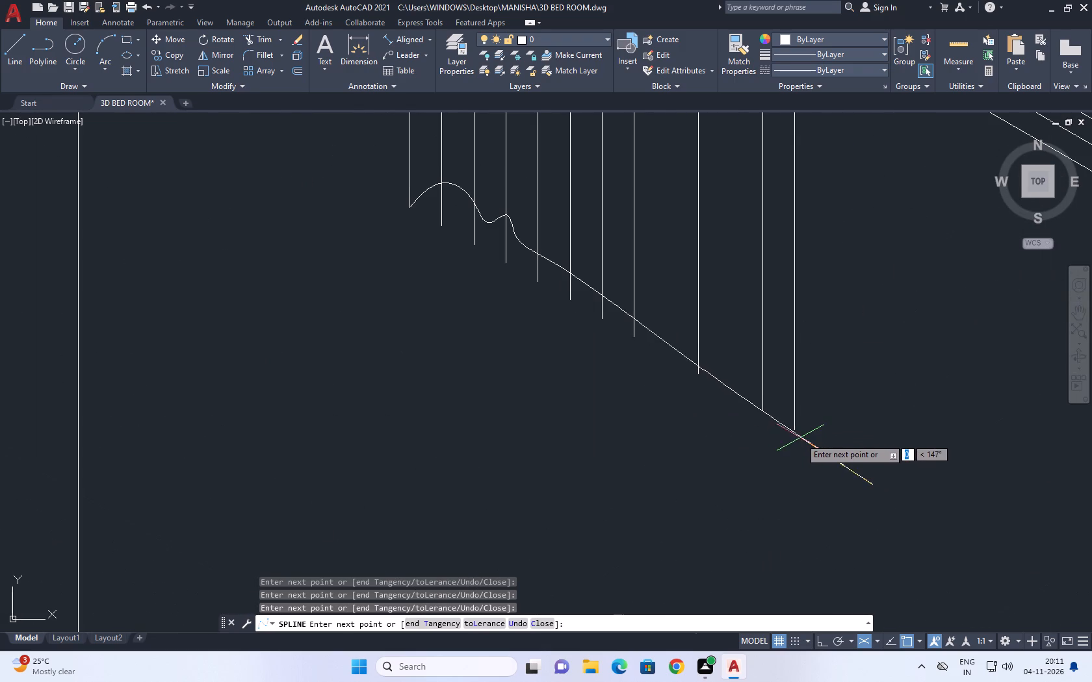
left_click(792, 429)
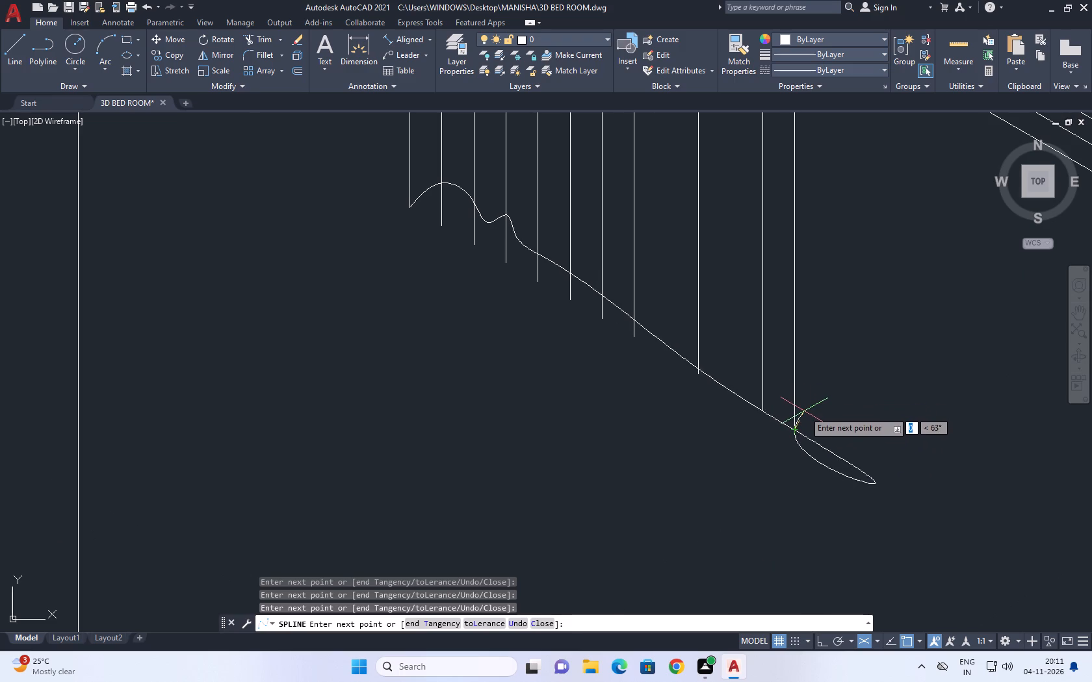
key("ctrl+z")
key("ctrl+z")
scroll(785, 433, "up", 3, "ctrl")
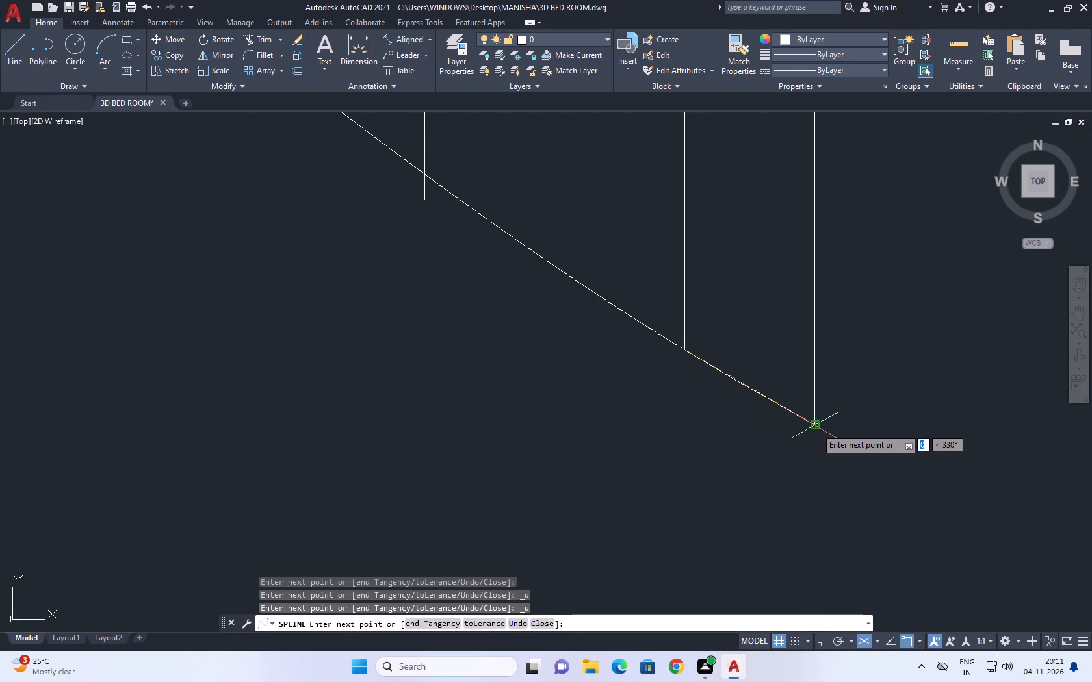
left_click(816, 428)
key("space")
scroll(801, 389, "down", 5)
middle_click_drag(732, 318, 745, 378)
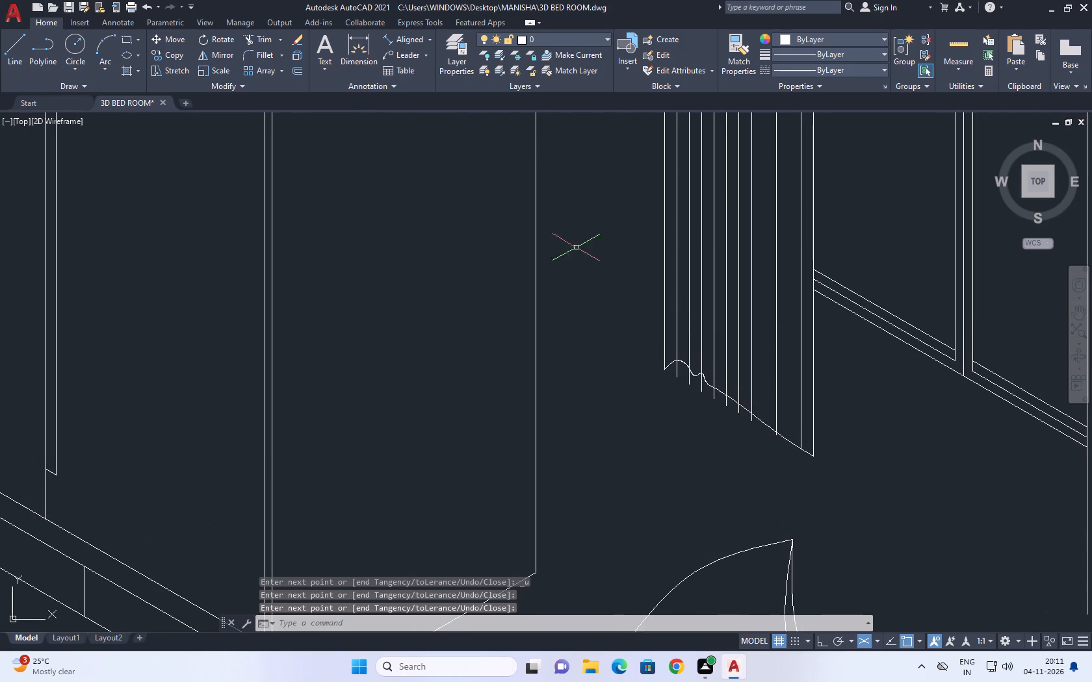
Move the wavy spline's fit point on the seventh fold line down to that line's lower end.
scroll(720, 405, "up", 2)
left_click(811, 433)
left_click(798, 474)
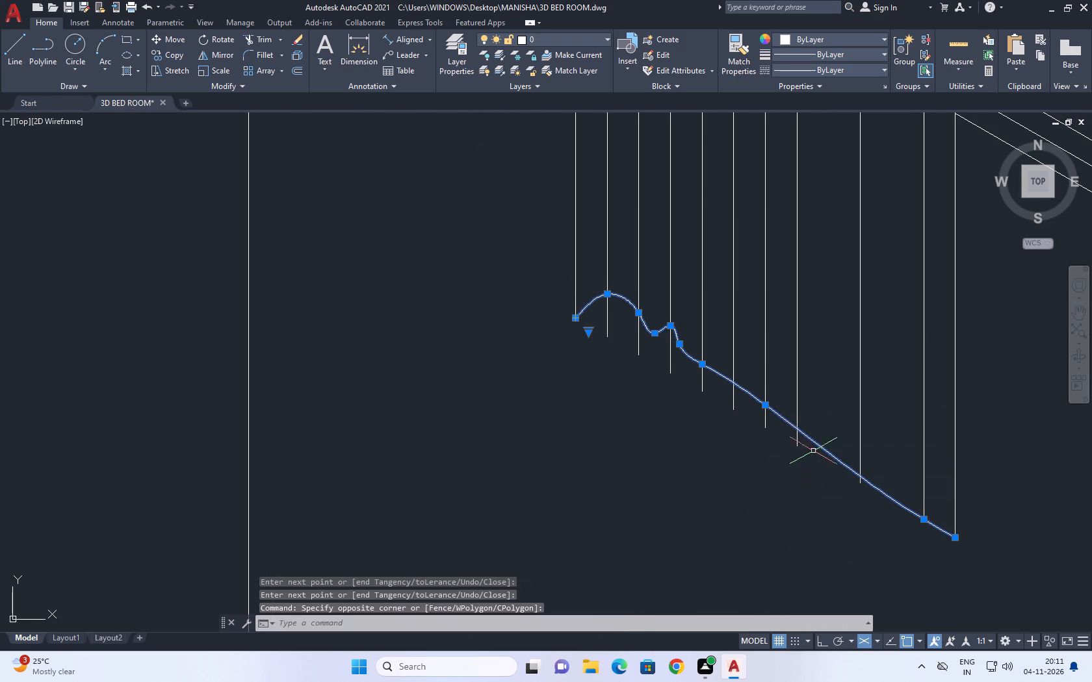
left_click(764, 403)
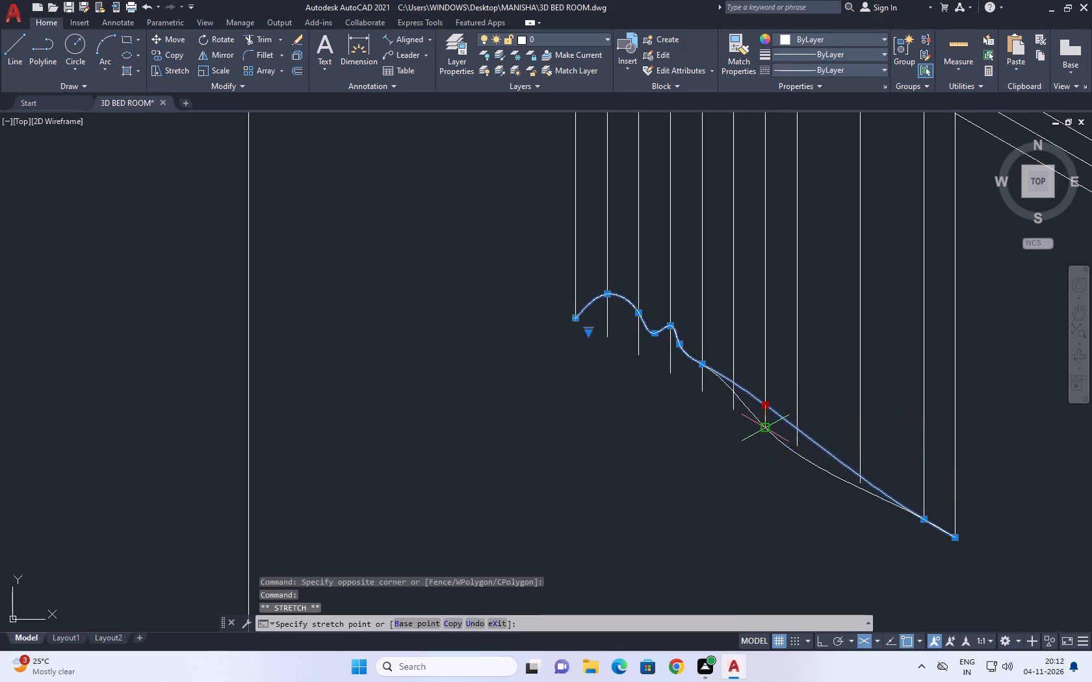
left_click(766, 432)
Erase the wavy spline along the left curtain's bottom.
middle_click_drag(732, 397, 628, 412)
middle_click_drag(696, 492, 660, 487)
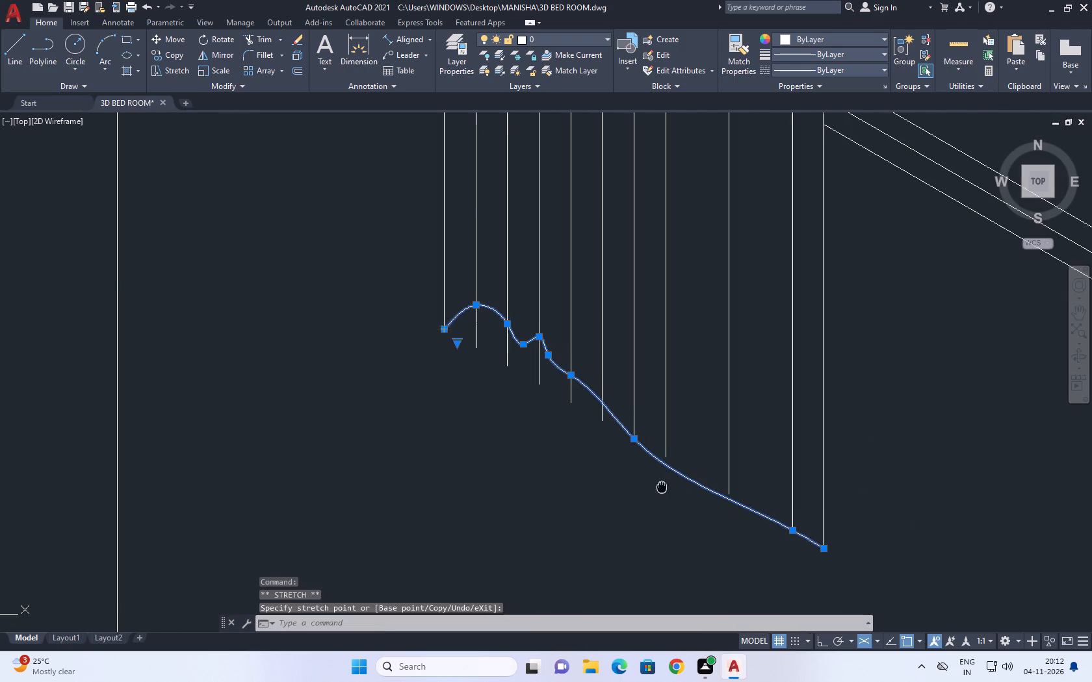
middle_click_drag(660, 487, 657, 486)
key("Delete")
Draw a spline with repeated waves across the left curtain's bottom, from the outermost line's lower end to the innermost line just above its end.
key("s")
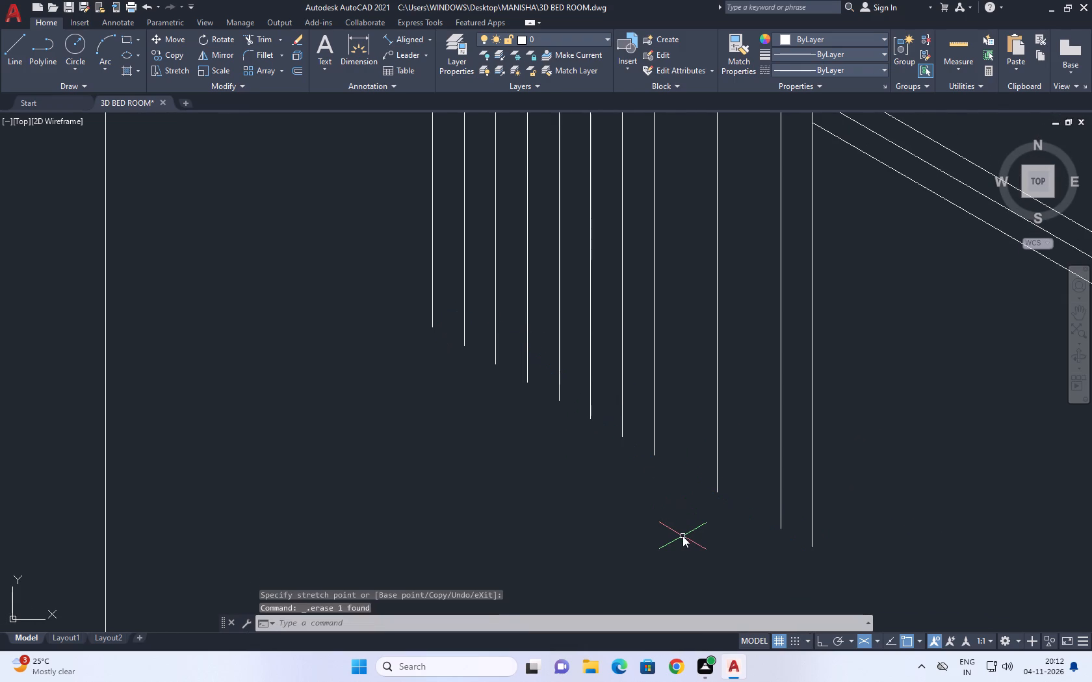
key("p")
type("L")
key("space")
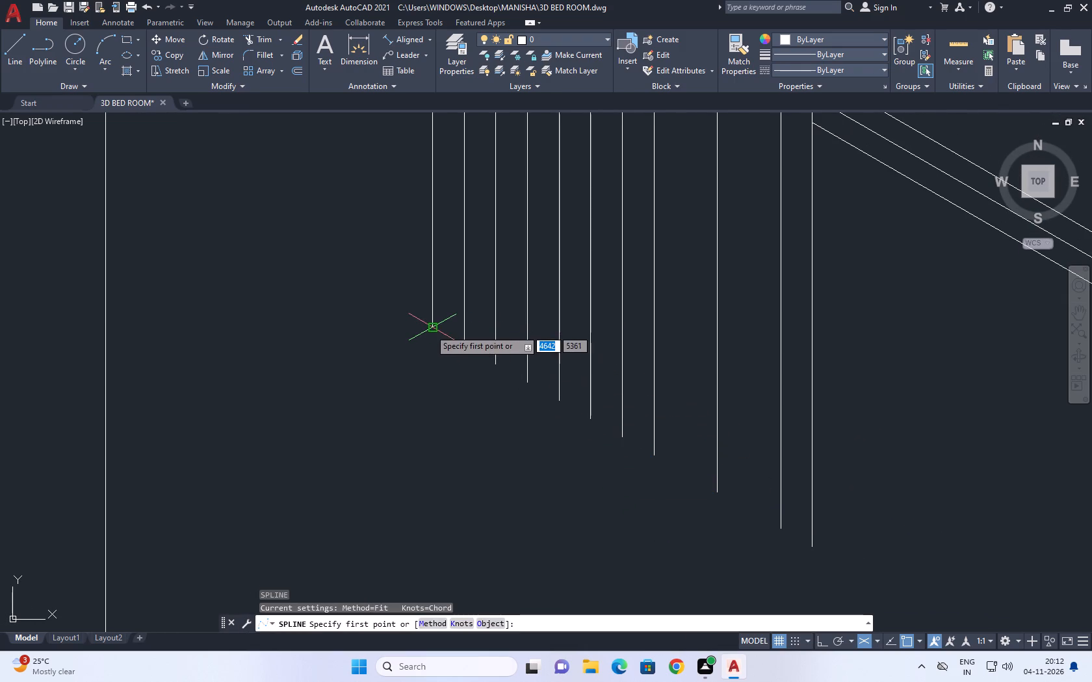
left_click(430, 328)
left_click(465, 309)
left_click(495, 349)
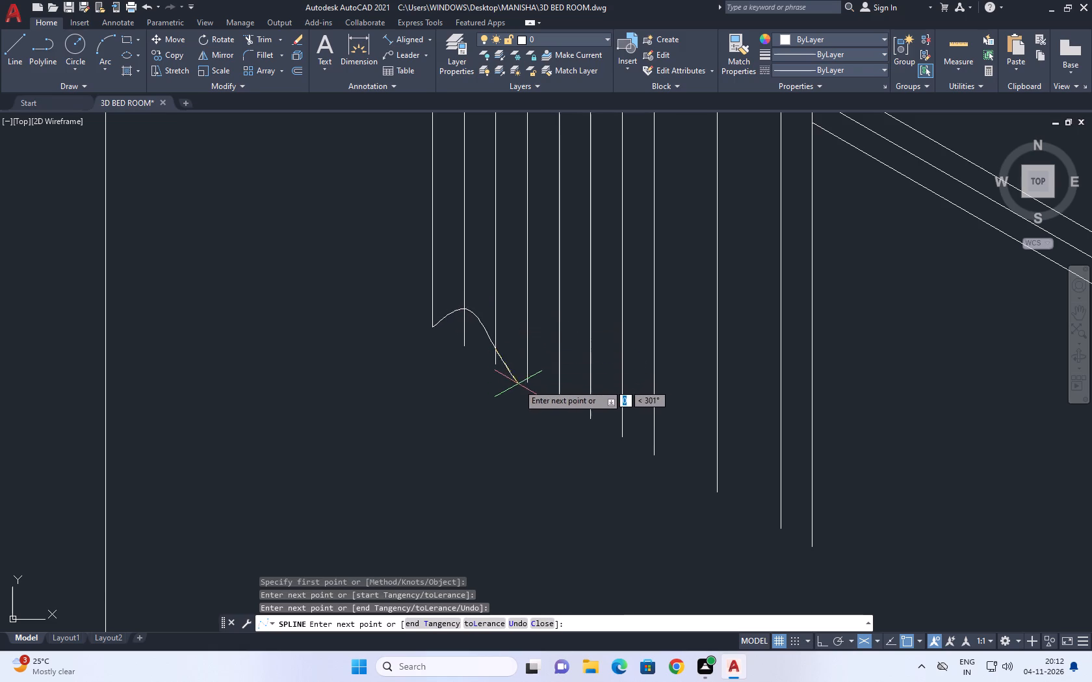
left_click(526, 384)
left_click(561, 369)
left_click(591, 422)
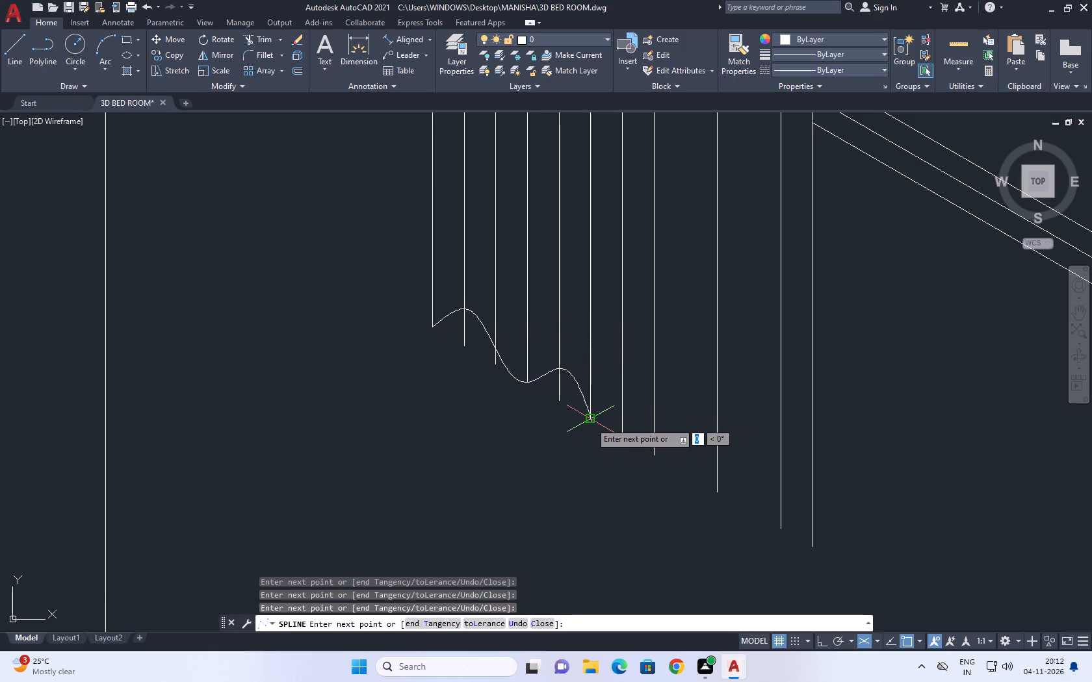
left_click(630, 414)
left_click(644, 406)
left_click(673, 410)
left_click(679, 423)
left_click(709, 458)
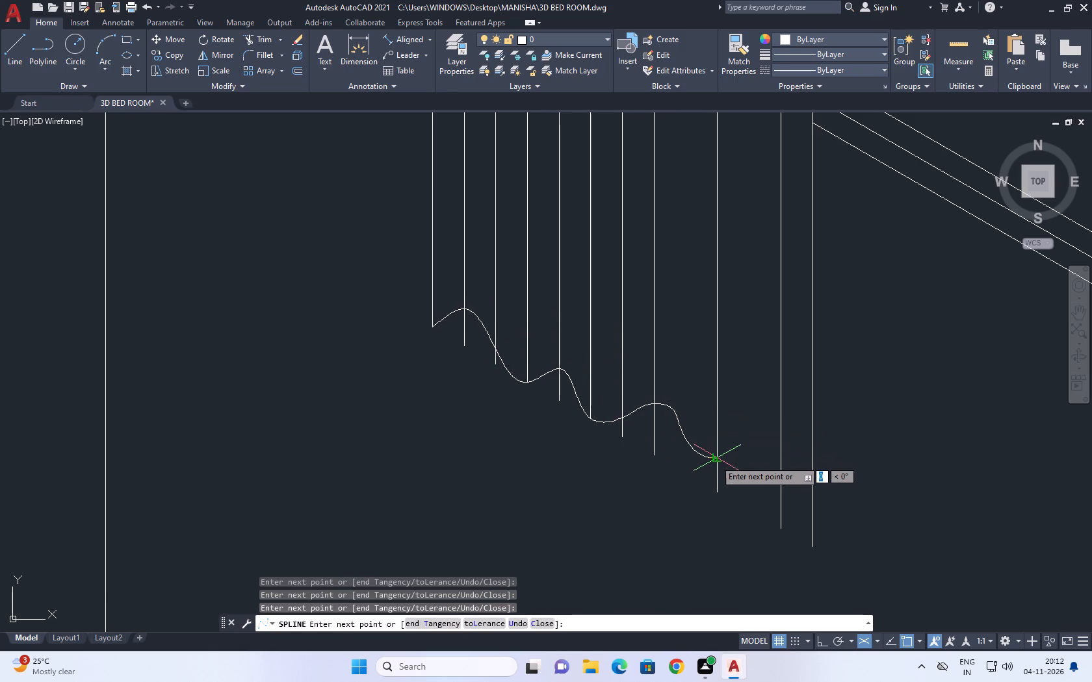
left_click(719, 461)
left_click(758, 455)
left_click(784, 452)
left_click(824, 485)
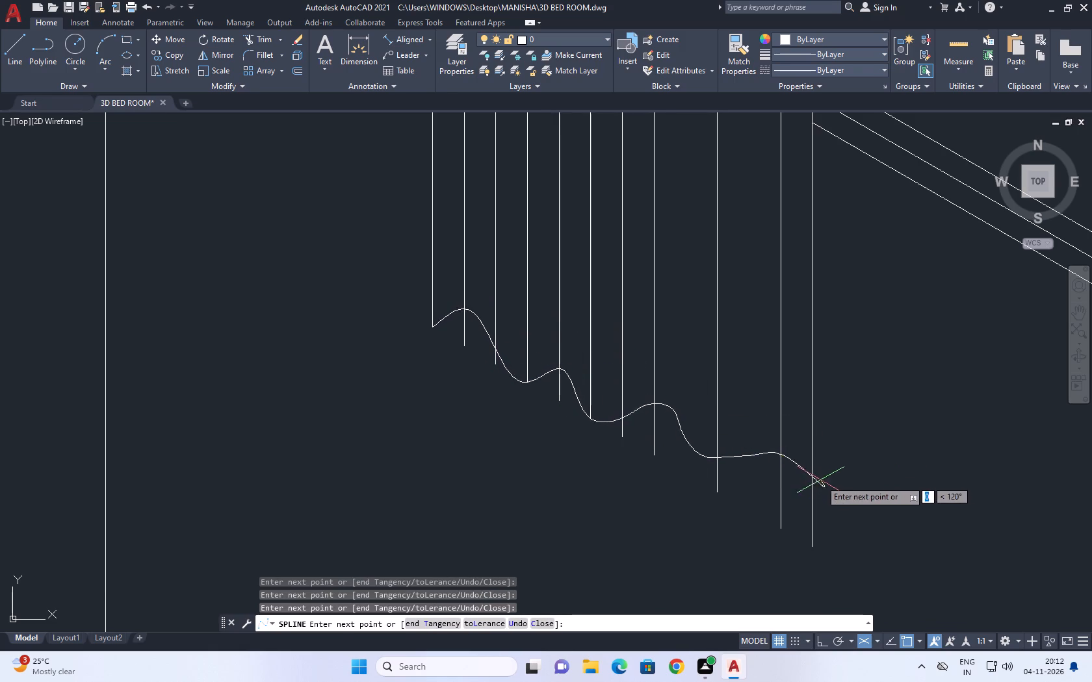
key("ctrl+z")
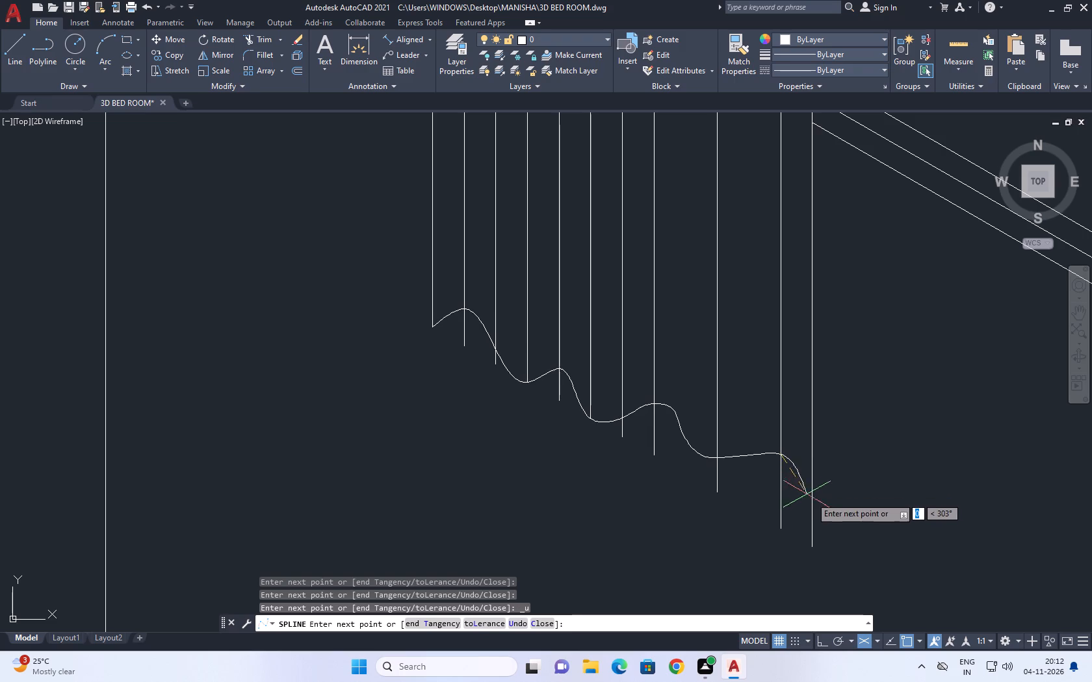
left_click(814, 509)
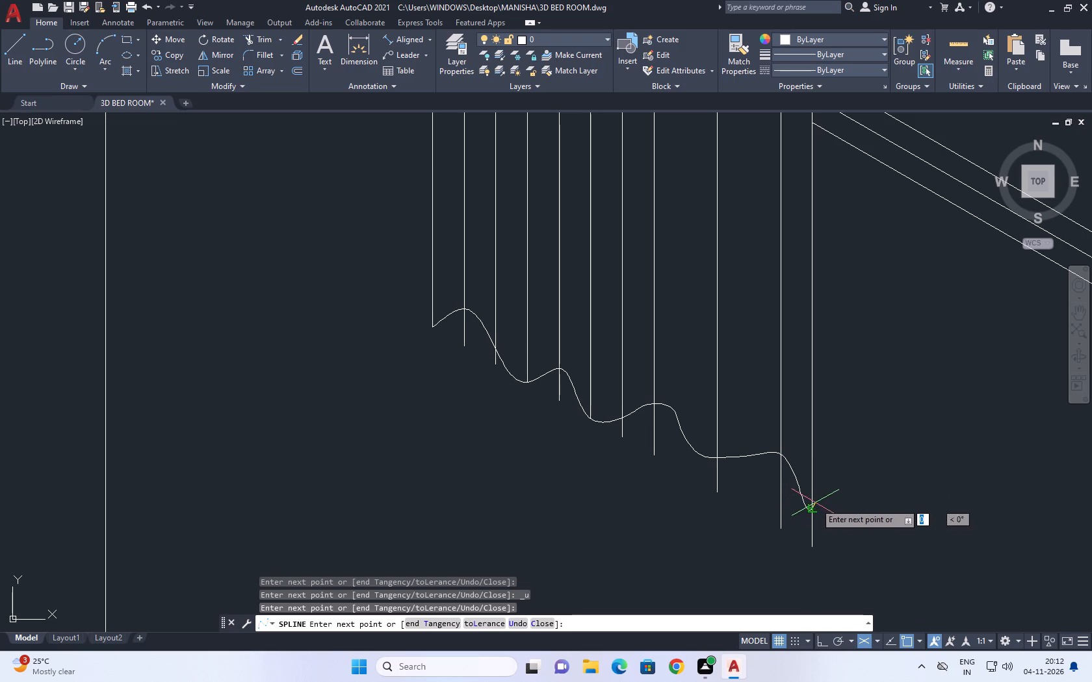
key("space")
Trim the ends of the left curtain's vertical fold lines that extend below the wavy spline.
left_click(265, 39)
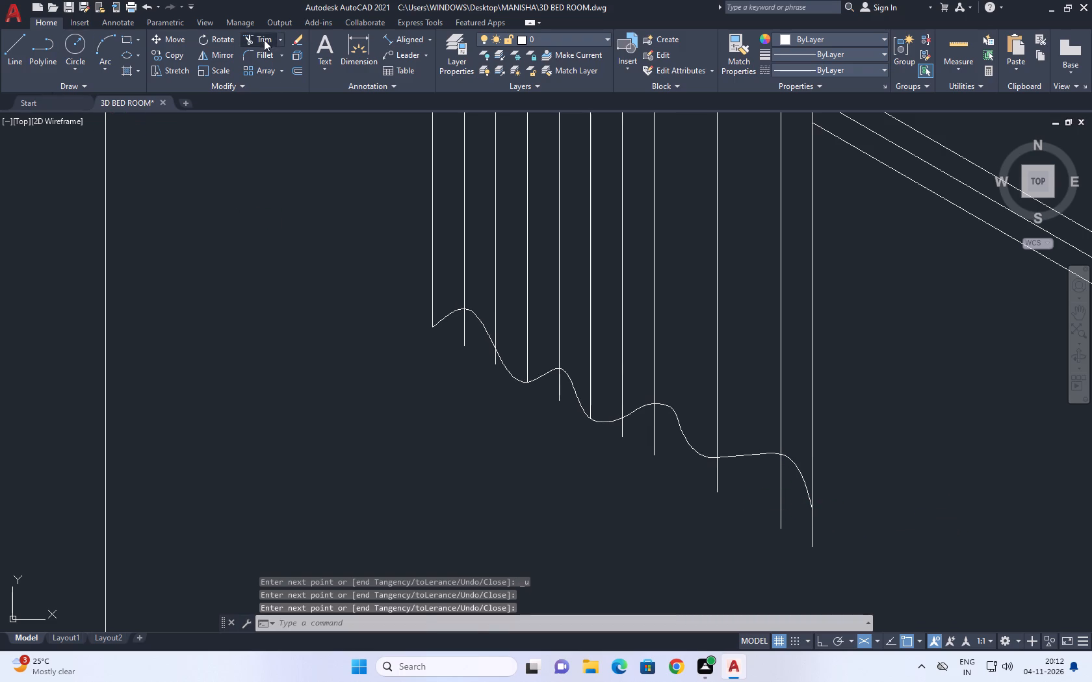
left_click_drag(851, 549, 837, 540)
left_click(781, 517)
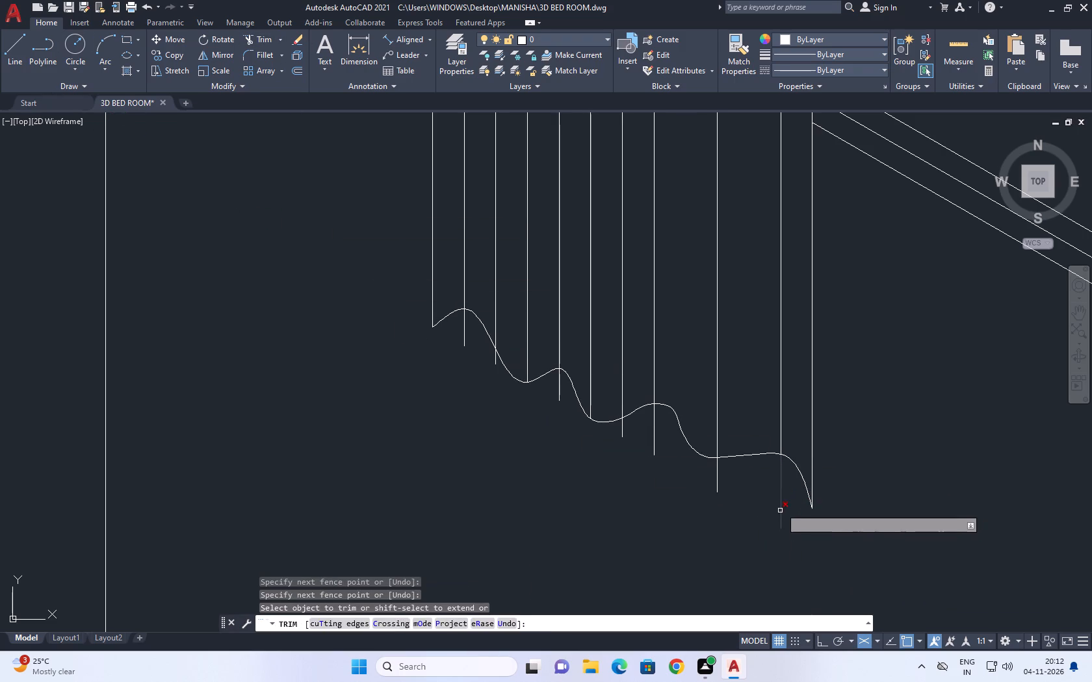
left_click(787, 491)
left_click(699, 464)
left_click(669, 446)
left_click(593, 423)
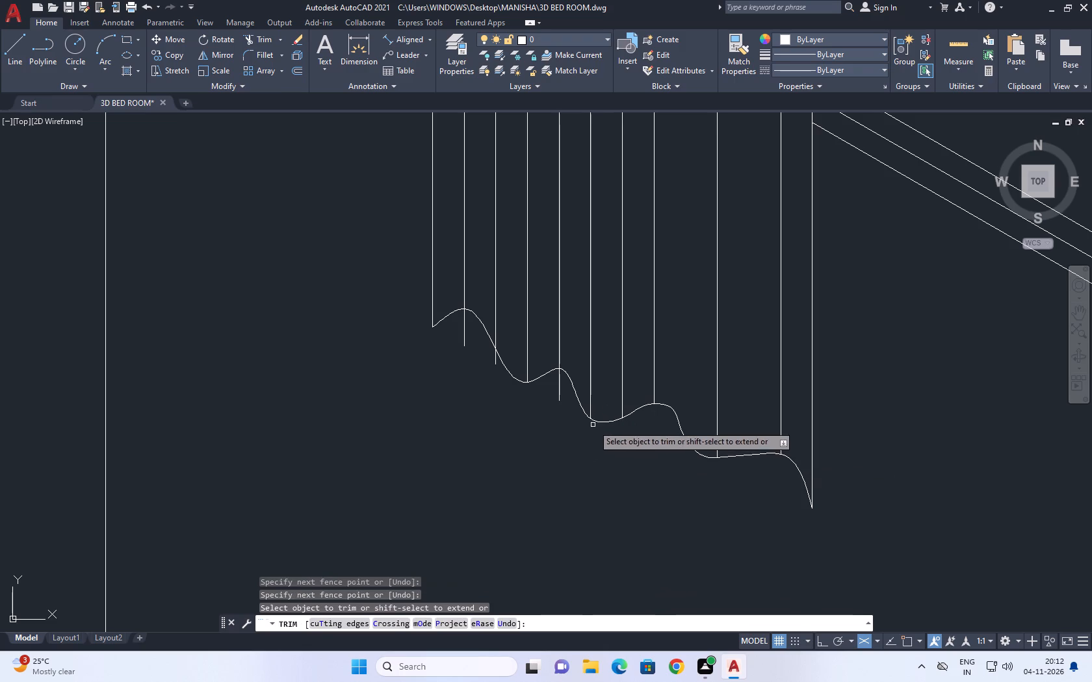
left_click(558, 403)
left_click(493, 362)
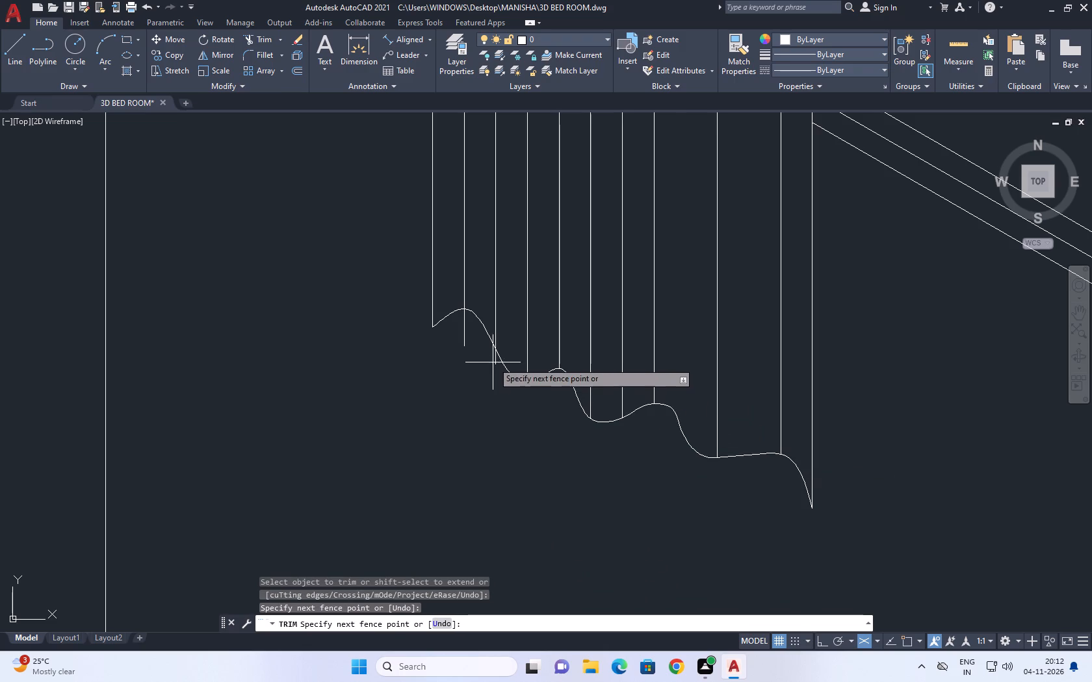
left_click(497, 374)
scroll(497, 363, "up", 2)
left_click(493, 359)
left_click(436, 311)
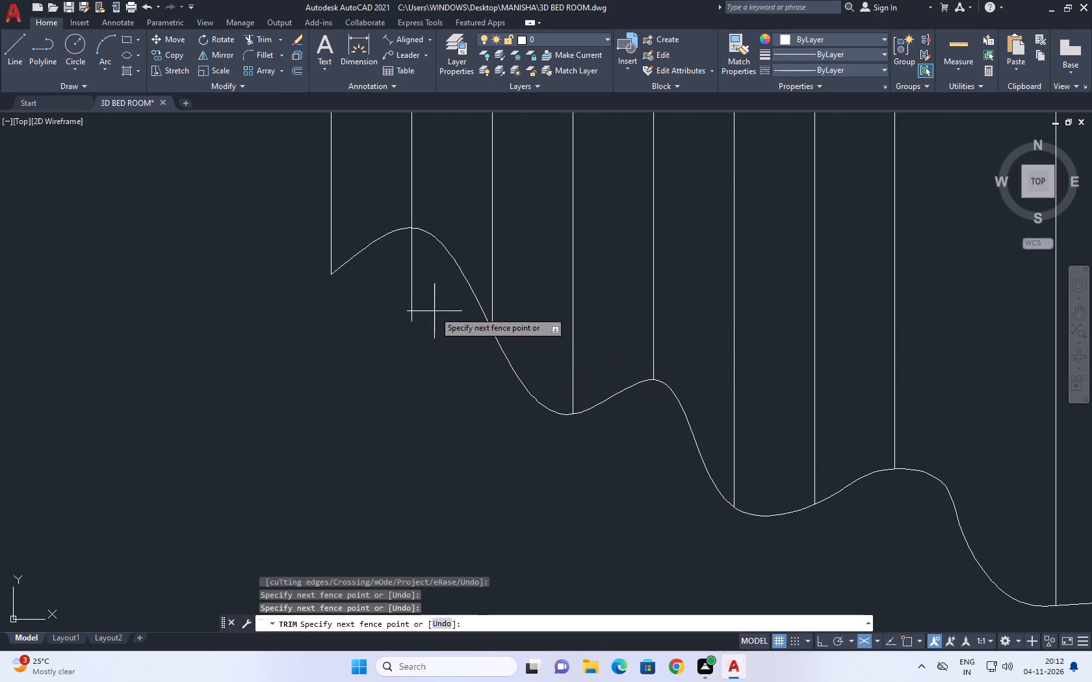
left_click(380, 299)
right_click(402, 346)
left_click(445, 369)
scroll(391, 378, "down", 4)
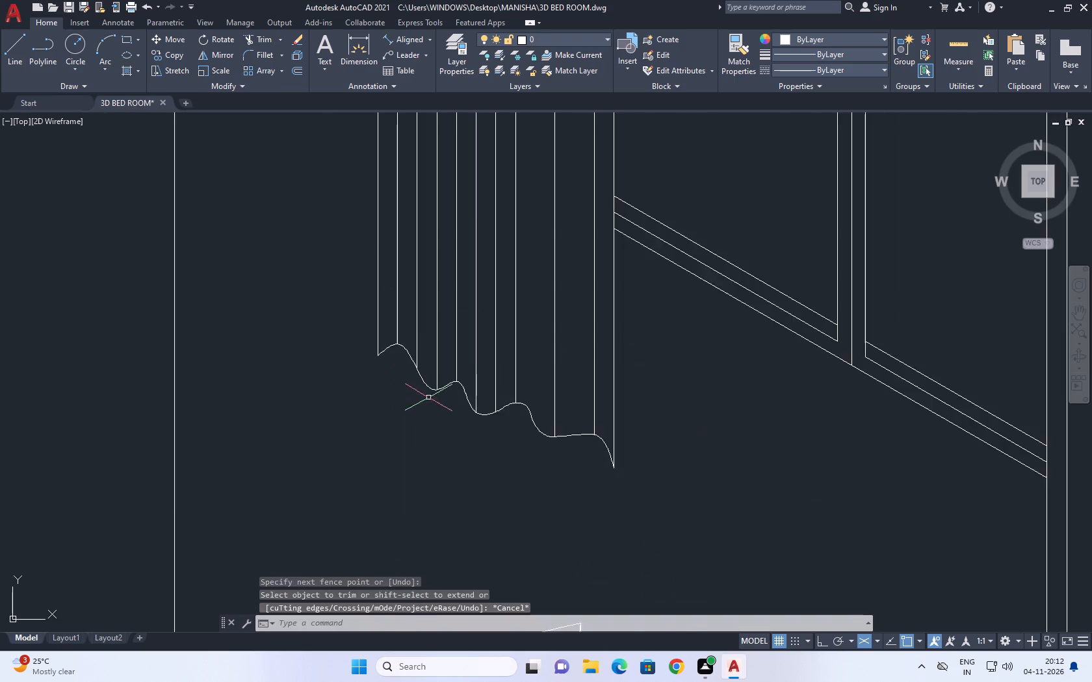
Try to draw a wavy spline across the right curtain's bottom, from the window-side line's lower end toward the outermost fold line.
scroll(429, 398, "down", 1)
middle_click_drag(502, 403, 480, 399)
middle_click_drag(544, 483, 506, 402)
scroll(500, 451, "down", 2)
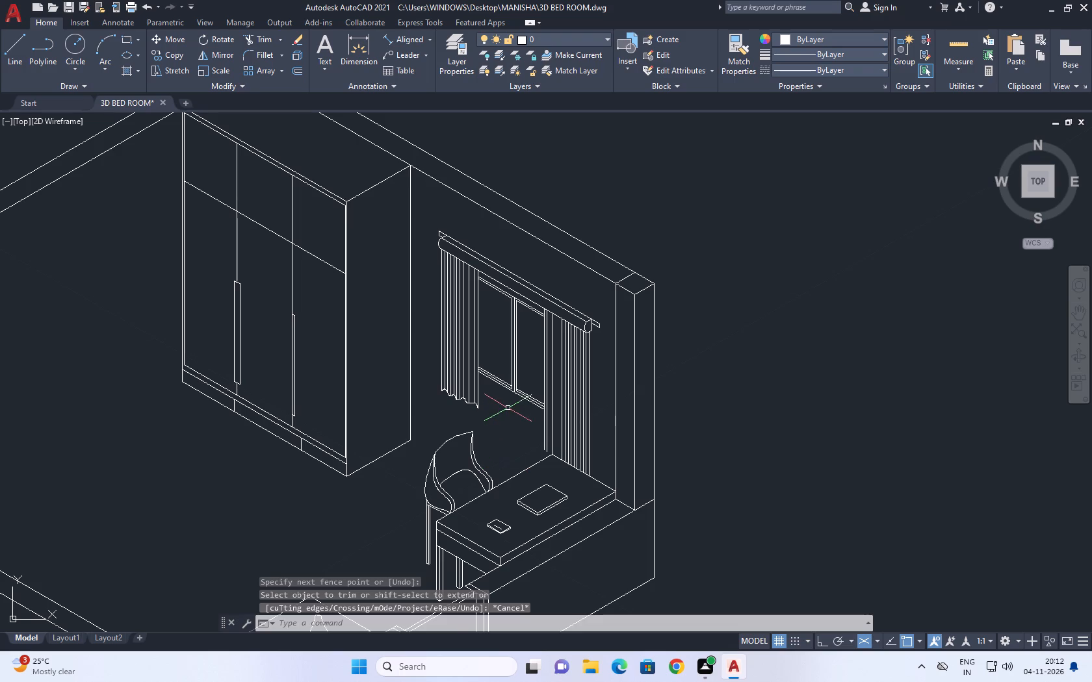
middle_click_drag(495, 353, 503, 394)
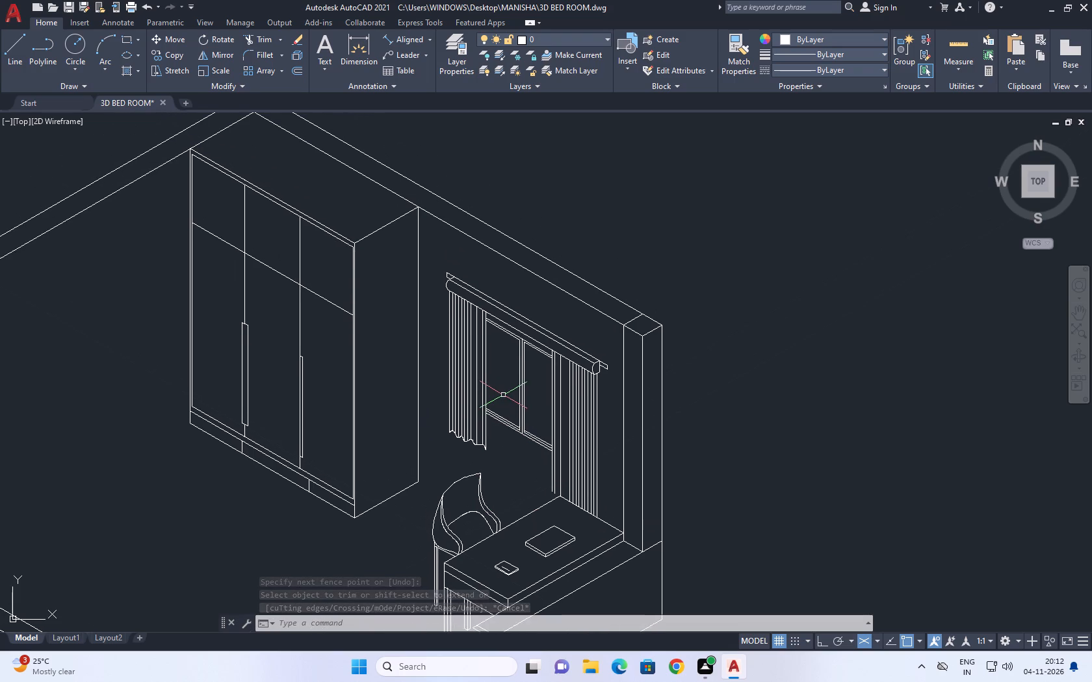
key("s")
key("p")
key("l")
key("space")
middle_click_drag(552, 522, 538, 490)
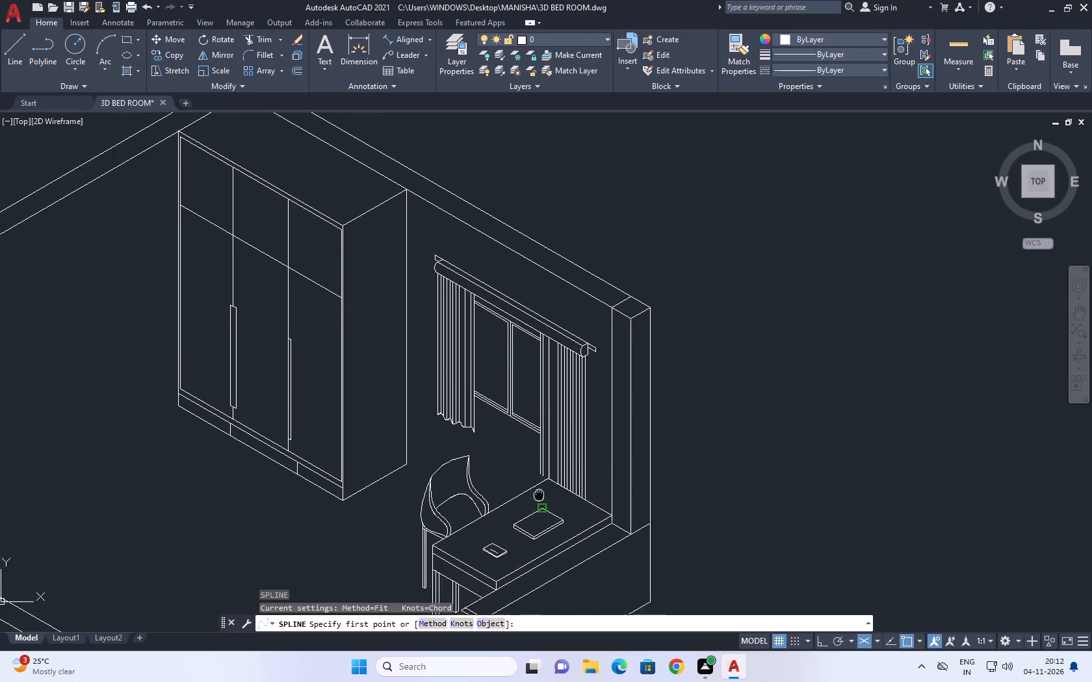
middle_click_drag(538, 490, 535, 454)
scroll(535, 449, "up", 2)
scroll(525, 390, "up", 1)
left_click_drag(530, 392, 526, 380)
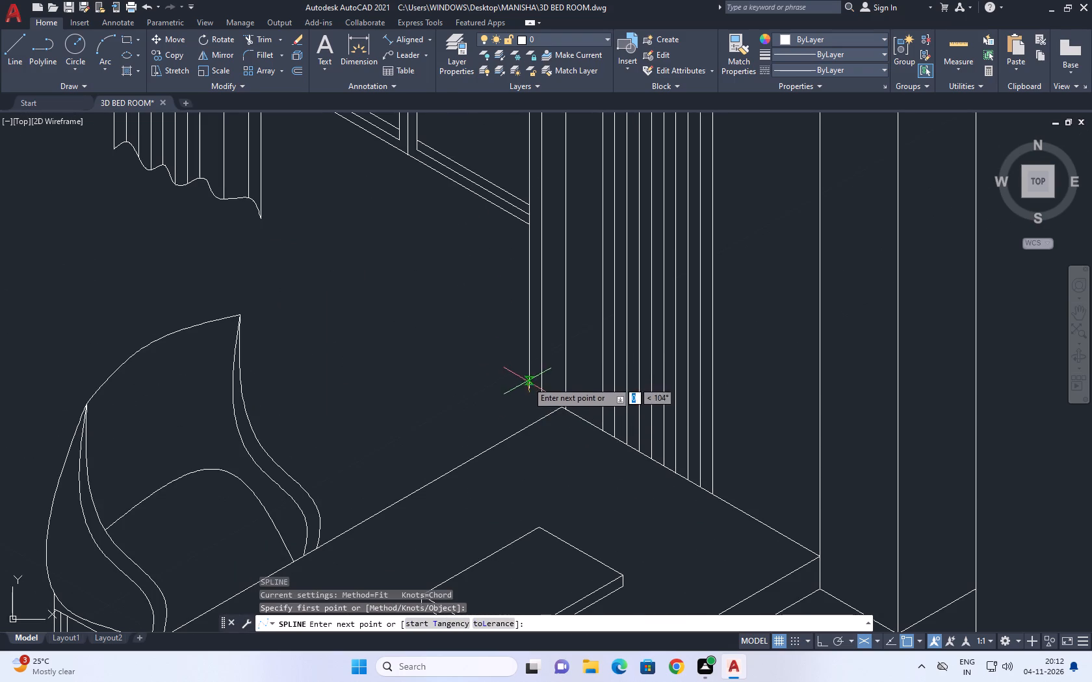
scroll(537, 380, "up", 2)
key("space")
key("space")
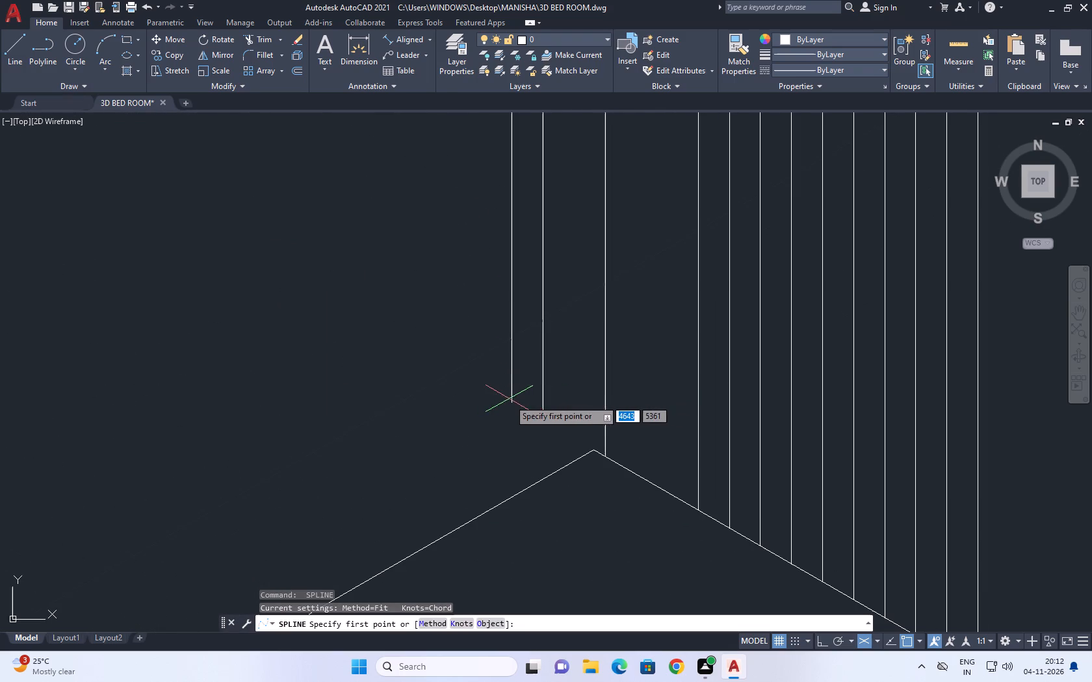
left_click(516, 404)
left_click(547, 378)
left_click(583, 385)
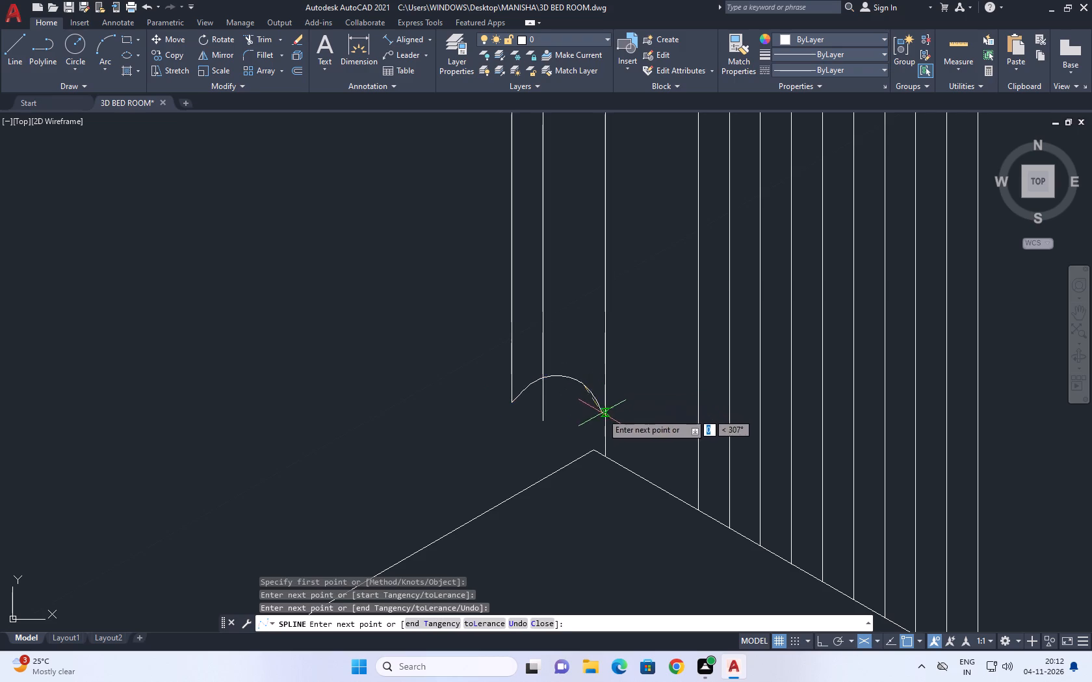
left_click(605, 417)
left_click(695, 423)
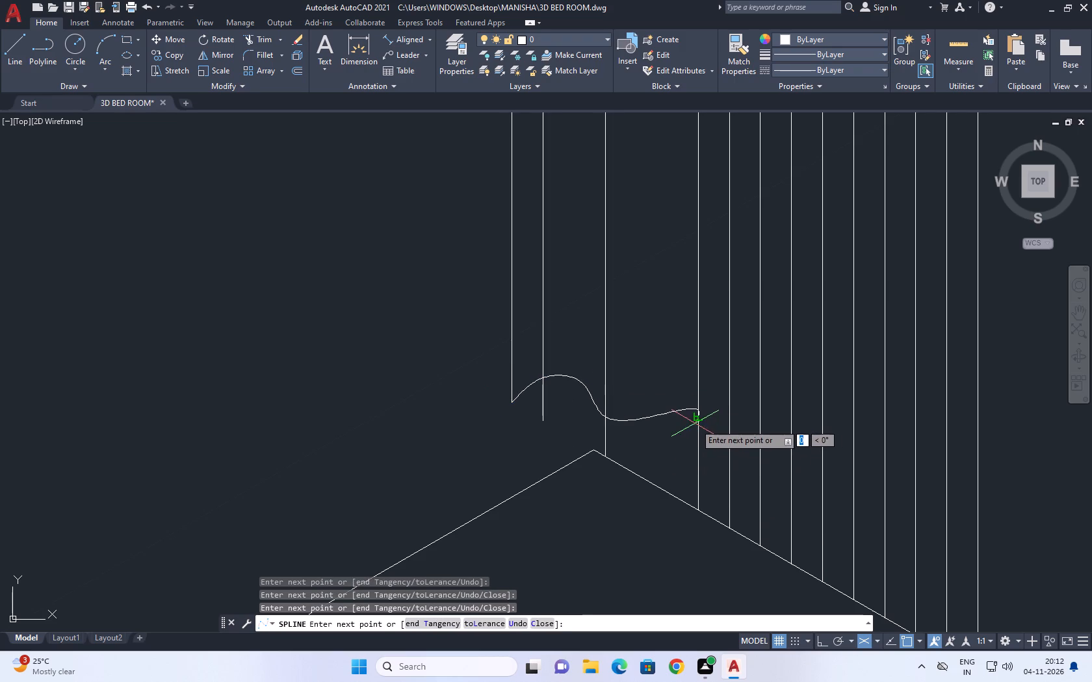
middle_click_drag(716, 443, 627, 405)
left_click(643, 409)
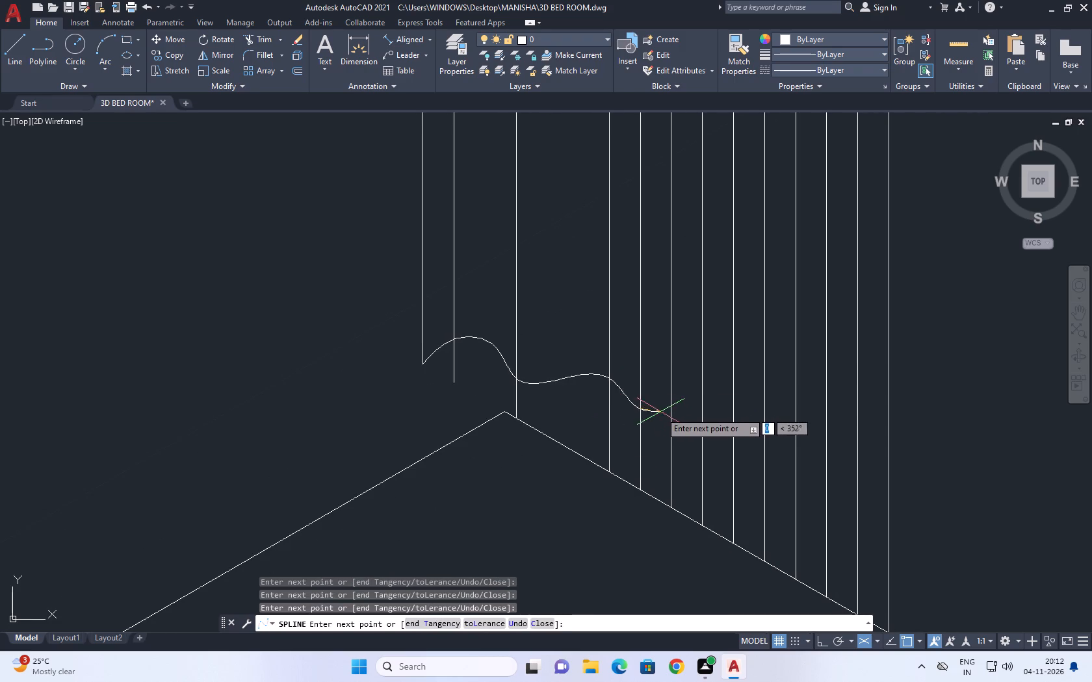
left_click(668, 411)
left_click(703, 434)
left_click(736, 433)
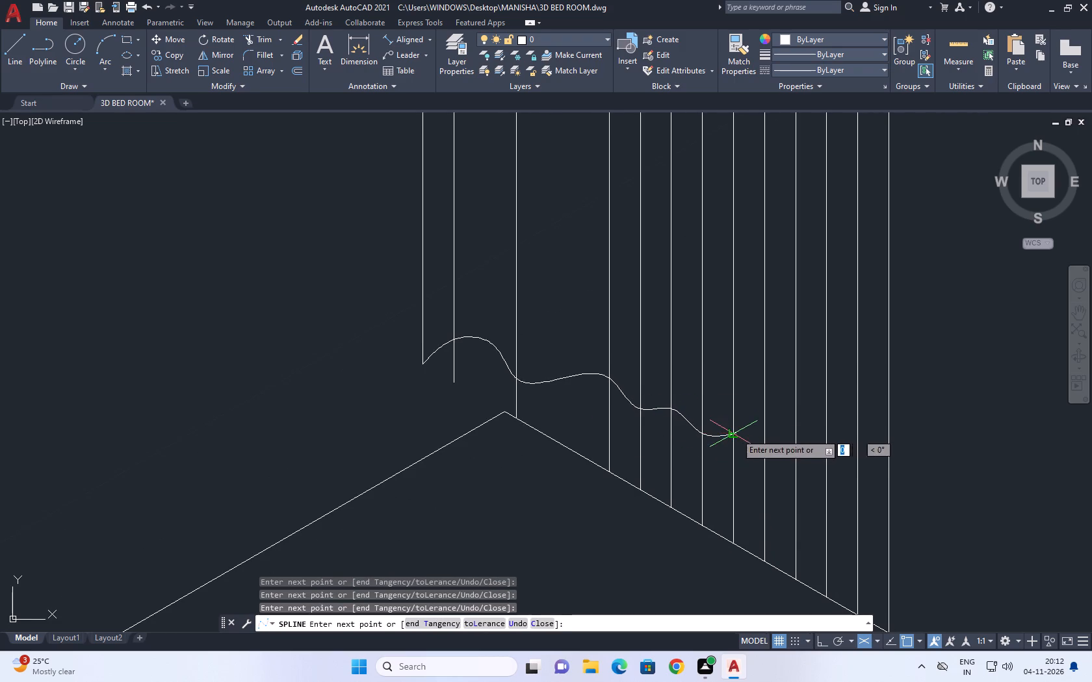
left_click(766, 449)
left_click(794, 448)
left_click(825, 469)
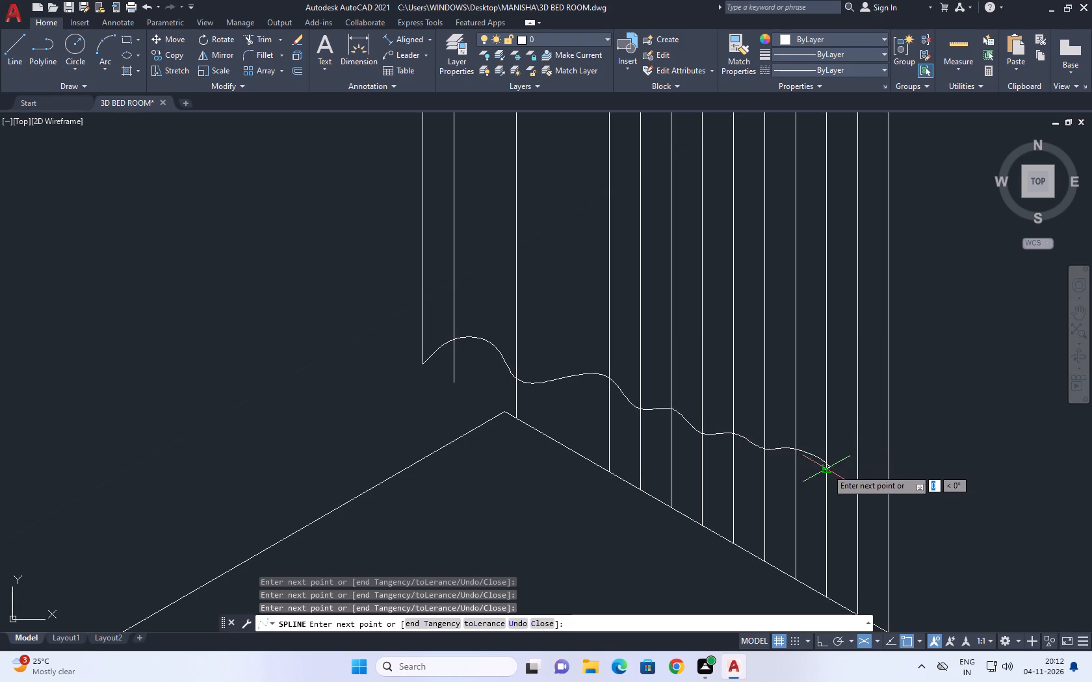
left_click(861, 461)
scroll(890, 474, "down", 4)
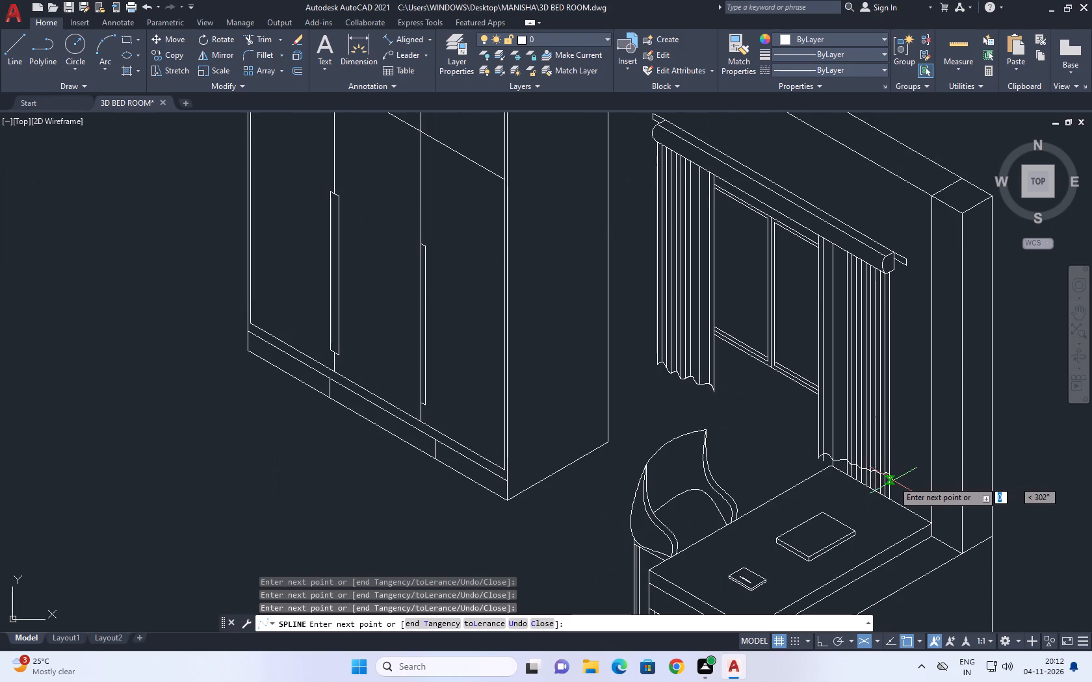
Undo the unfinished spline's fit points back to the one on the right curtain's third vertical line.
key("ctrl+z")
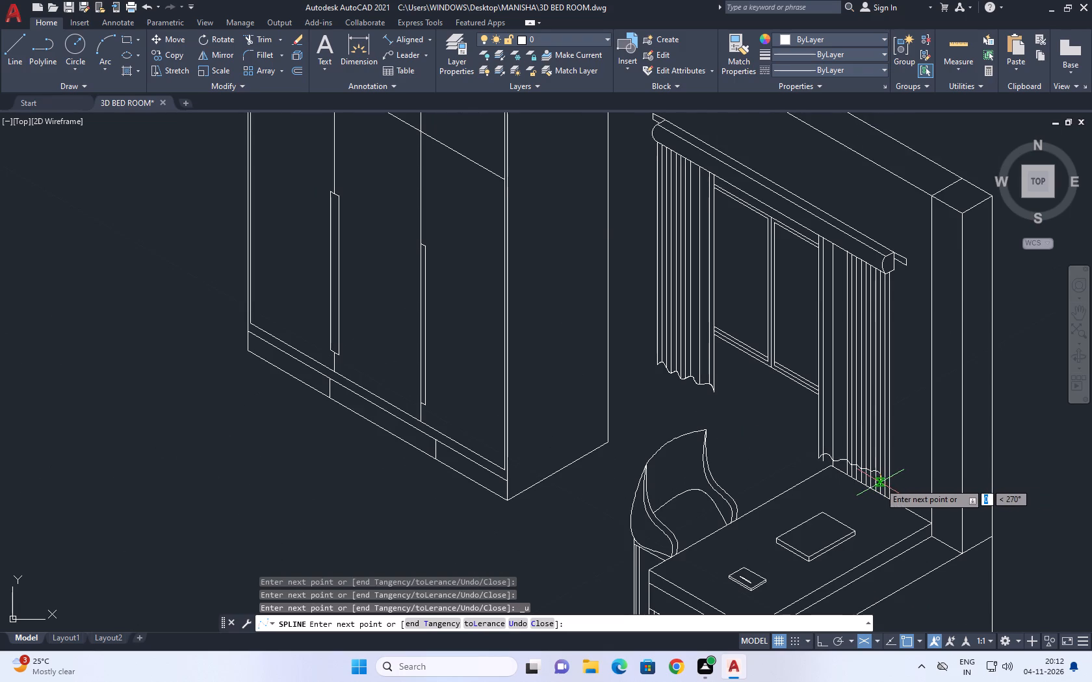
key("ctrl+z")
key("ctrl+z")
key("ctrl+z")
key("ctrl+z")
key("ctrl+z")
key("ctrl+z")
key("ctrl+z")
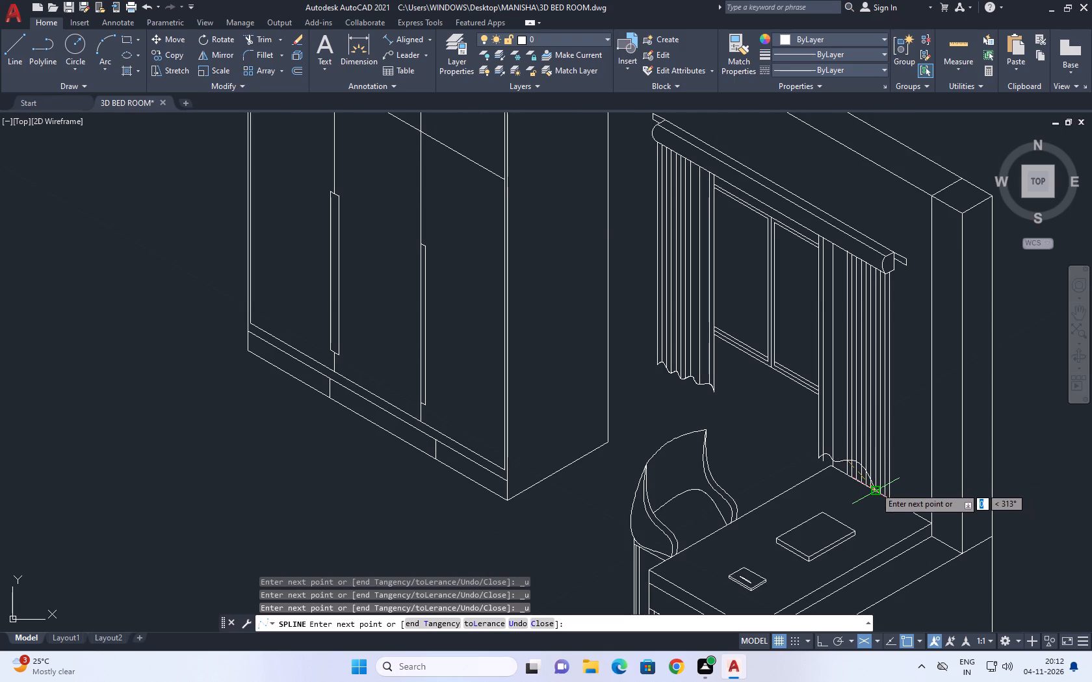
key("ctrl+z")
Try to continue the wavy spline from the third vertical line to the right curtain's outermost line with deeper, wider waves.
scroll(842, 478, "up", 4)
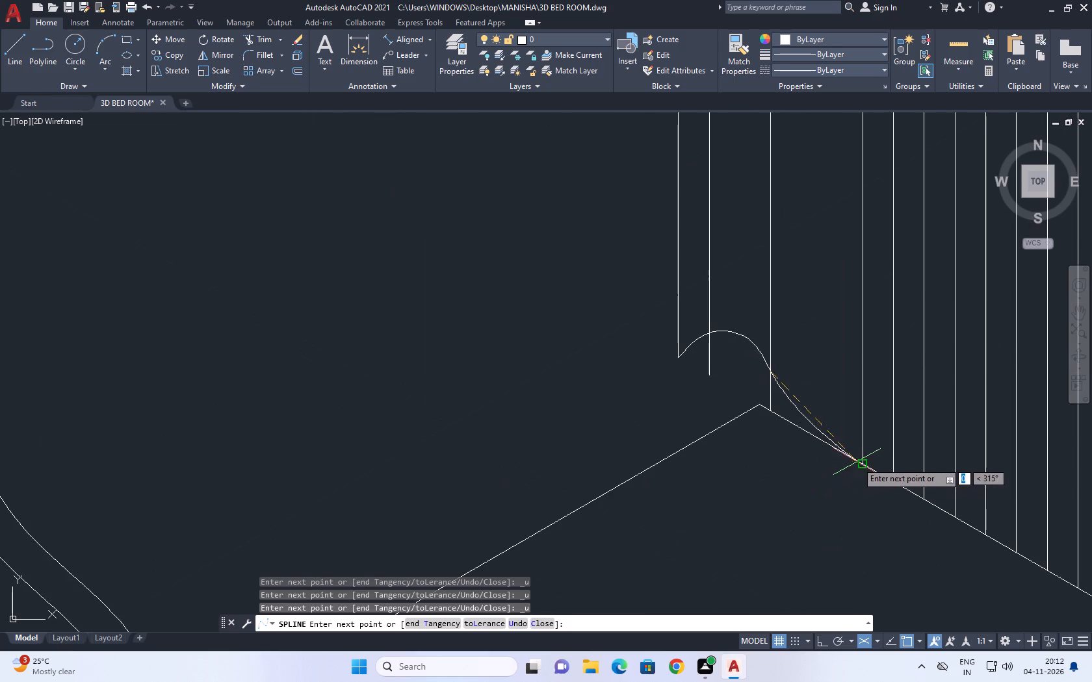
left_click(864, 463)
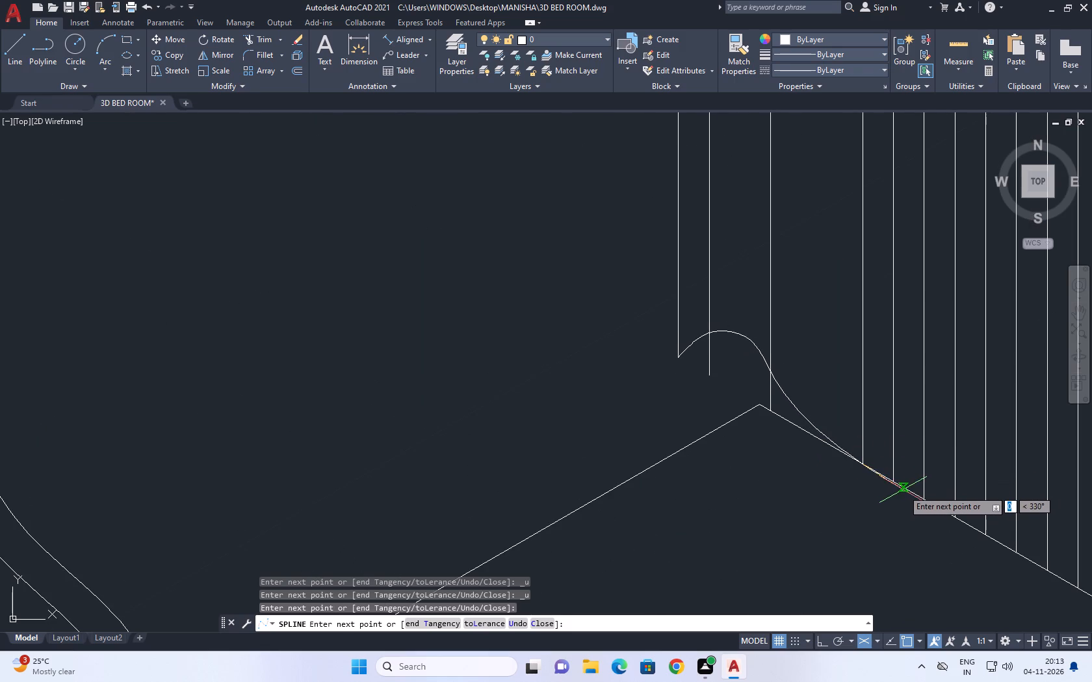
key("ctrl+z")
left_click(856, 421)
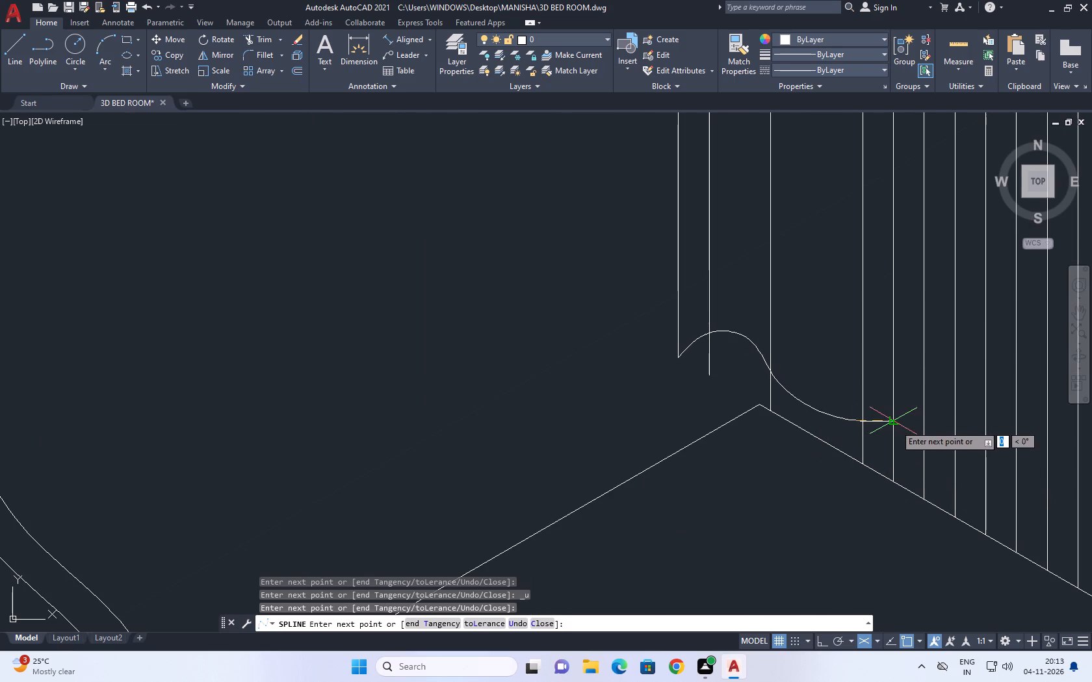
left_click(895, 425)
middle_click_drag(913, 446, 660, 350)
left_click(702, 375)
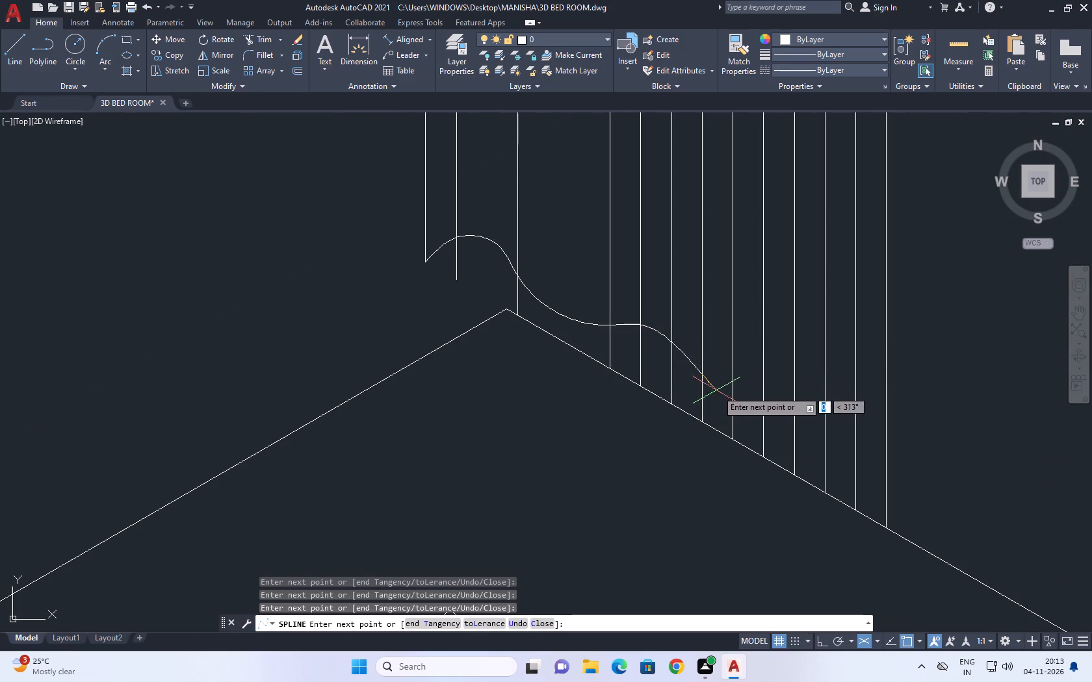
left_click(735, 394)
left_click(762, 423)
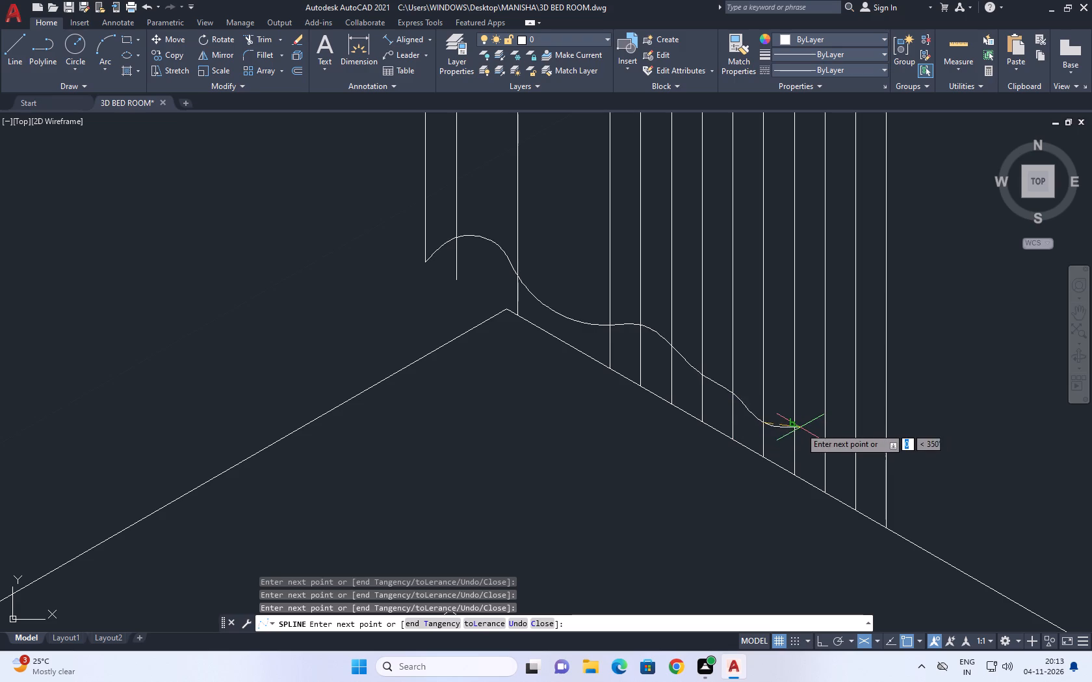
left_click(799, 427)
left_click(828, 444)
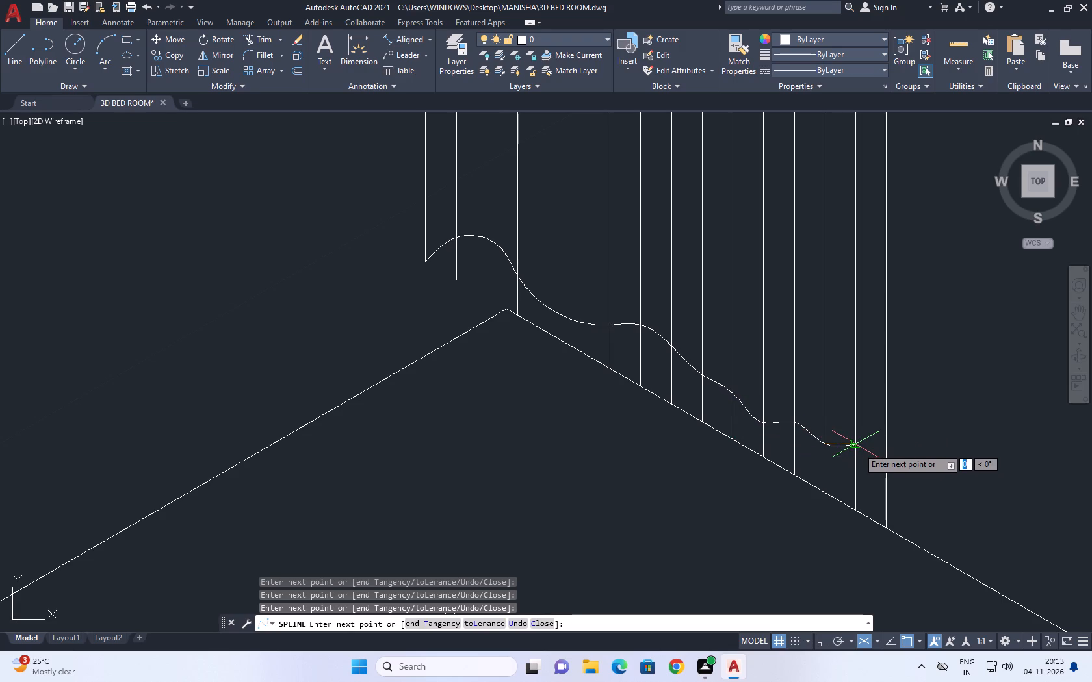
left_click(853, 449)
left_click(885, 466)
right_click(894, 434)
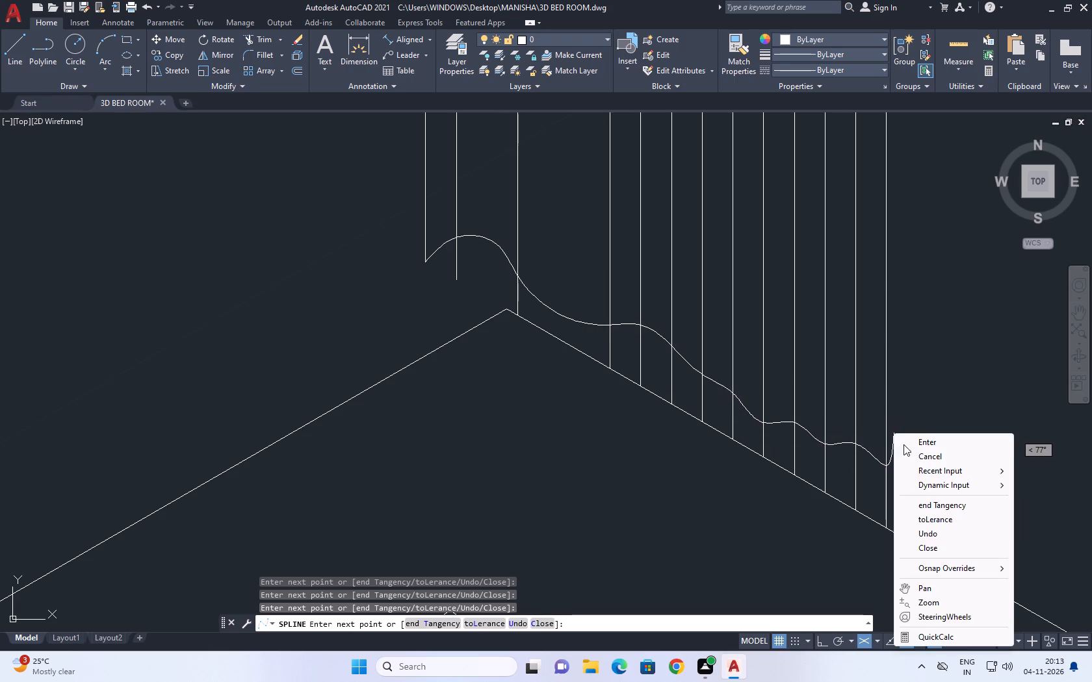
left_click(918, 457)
Draw a wavy spline across the right curtain's bottom, from the window-side line's lower end to the outermost line above the desk edge.
middle_click_drag(662, 307, 671, 366)
right_click(671, 364)
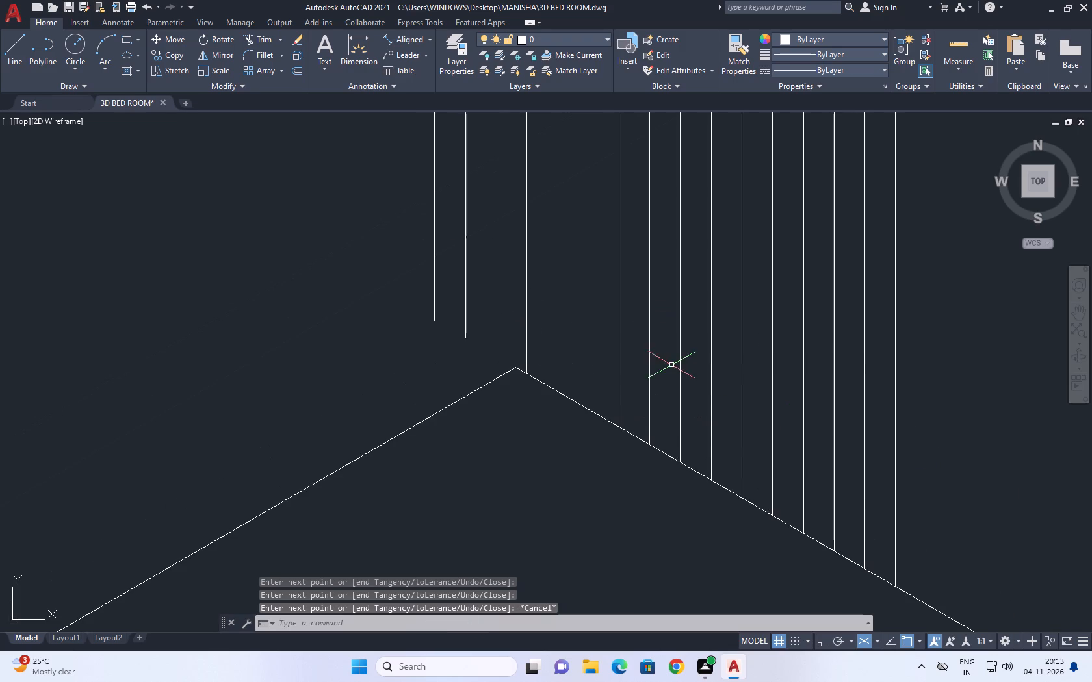
left_click(733, 380)
left_click(439, 318)
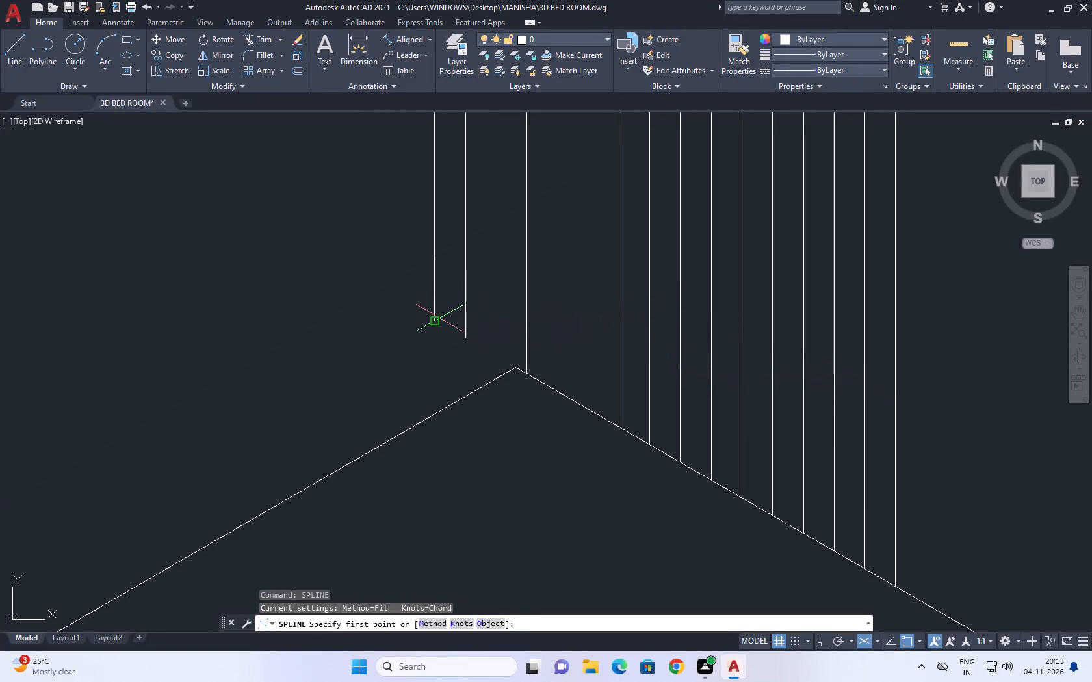
left_click(466, 316)
left_click(532, 351)
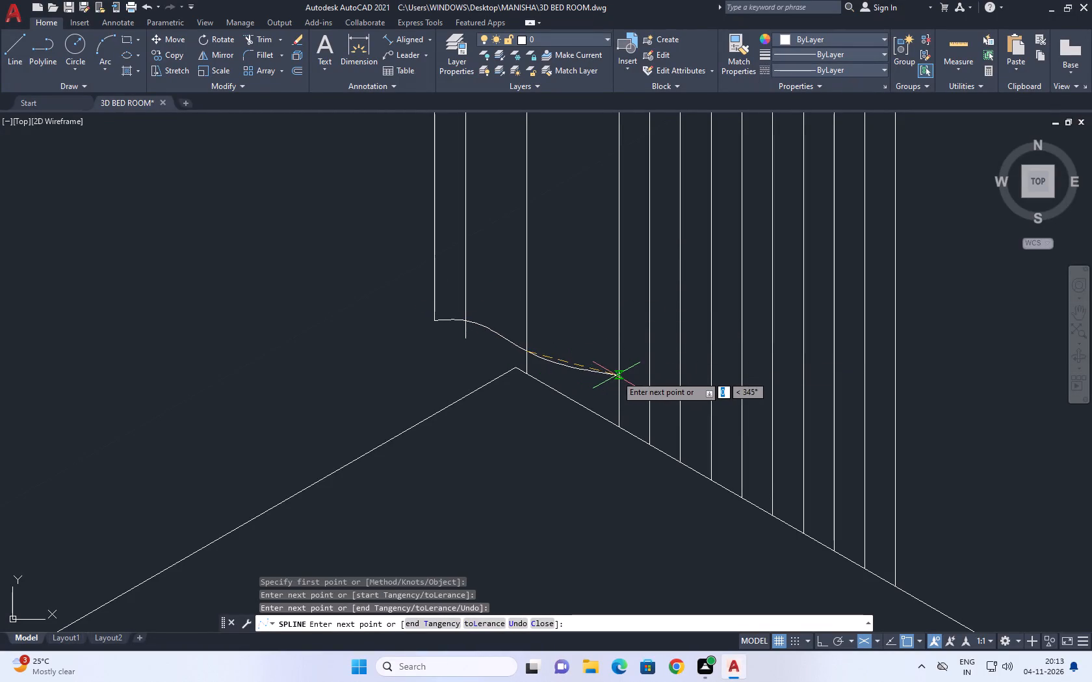
left_click(616, 375)
middle_click_drag(645, 399, 566, 351)
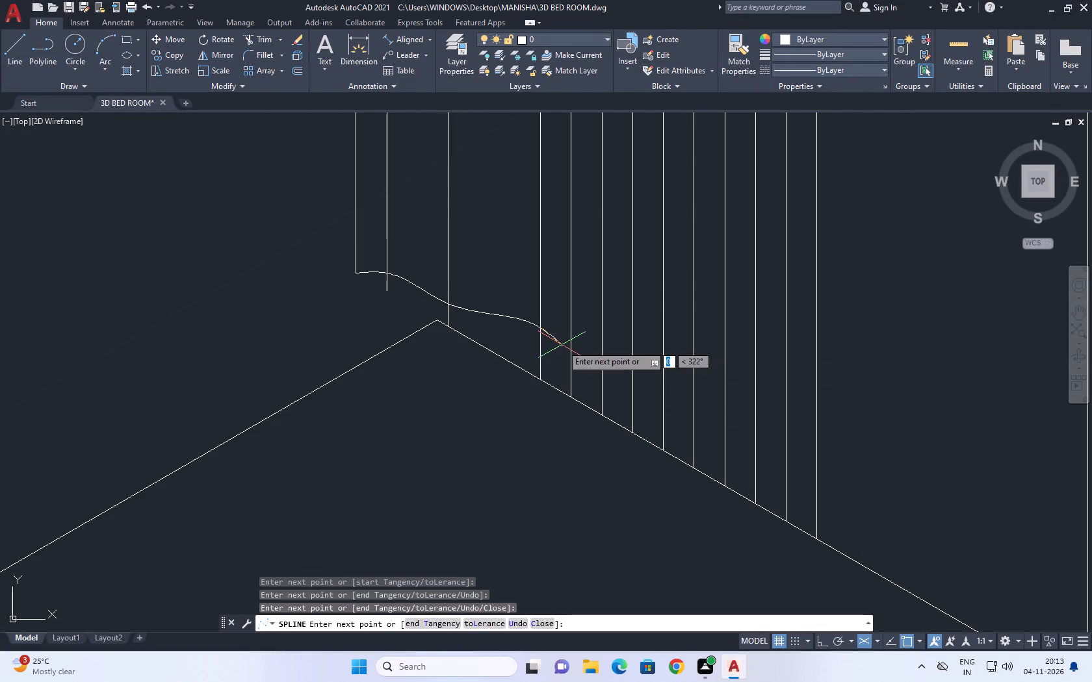
left_click(573, 351)
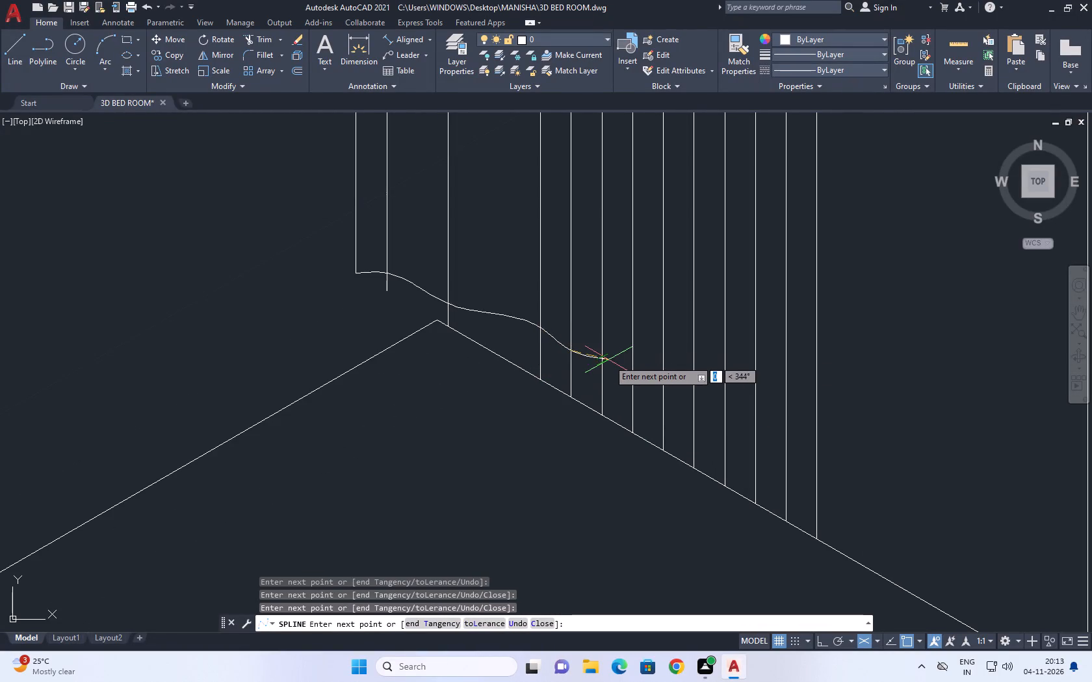
left_click(609, 361)
left_click(634, 374)
left_click(664, 394)
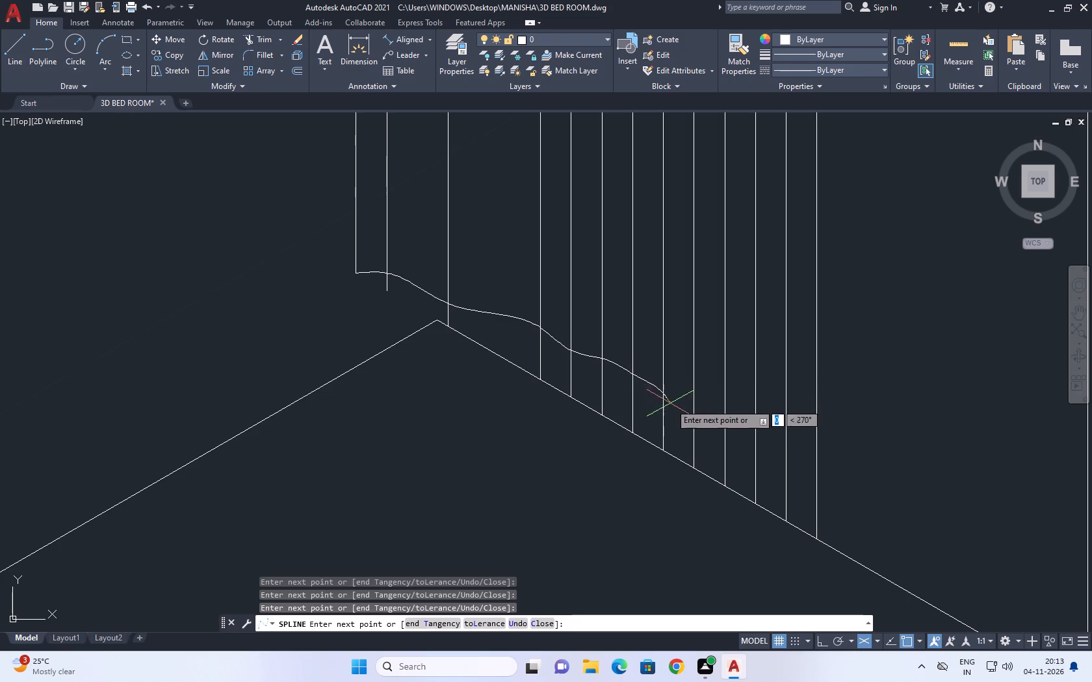
left_click(690, 426)
left_click(722, 433)
left_click(751, 438)
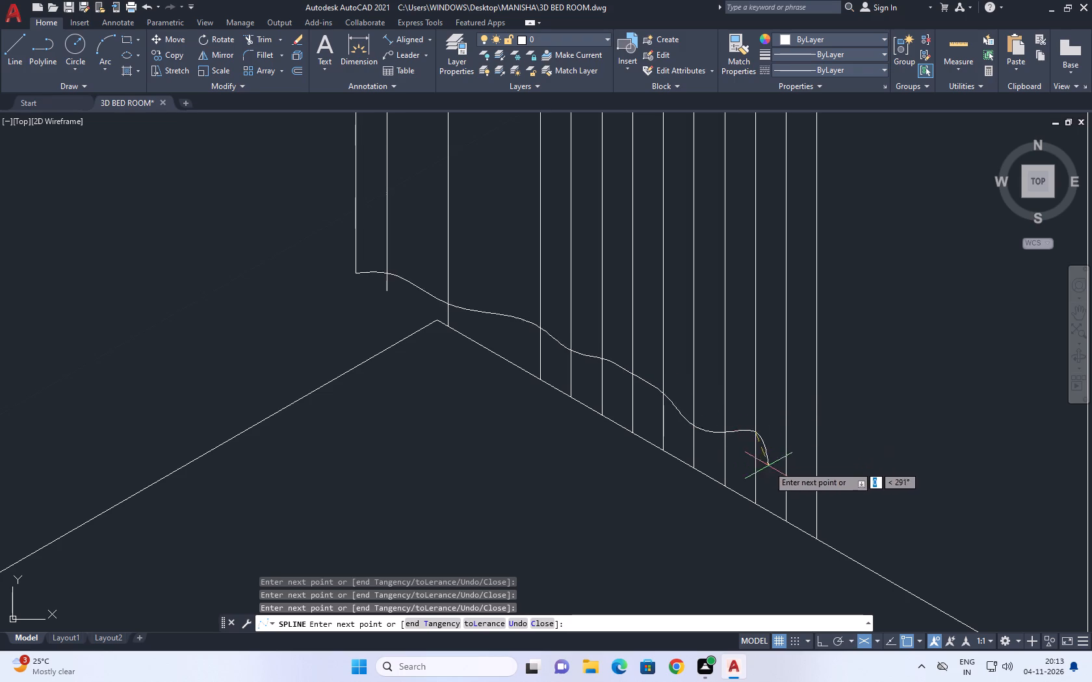
left_click(783, 463)
left_click(809, 452)
left_click(815, 462)
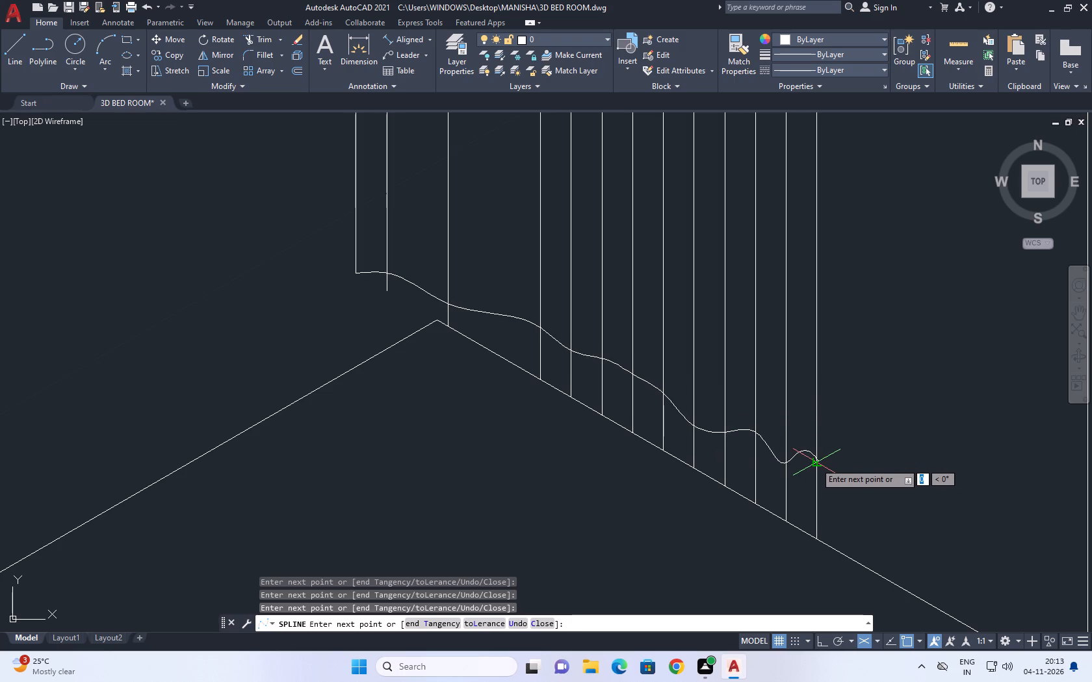
key("Return")
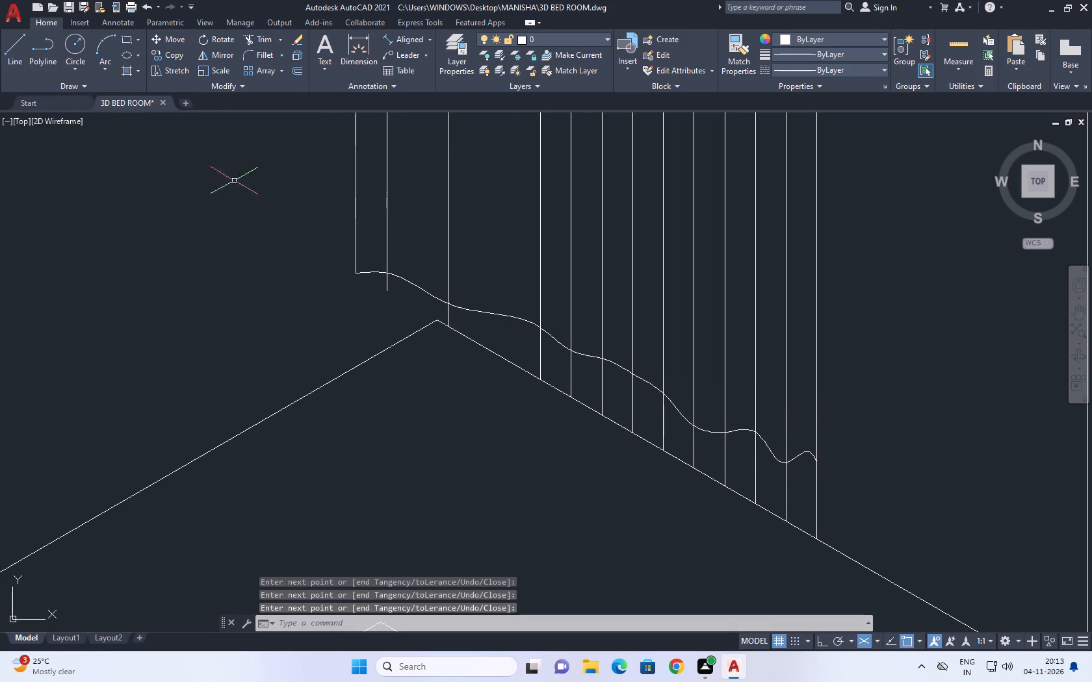
Trim the ends of the right curtain's vertical lines that extend below the wavy spline, through to the outermost line.
key("t")
key("r")
key("space")
left_click(391, 288)
left_click_drag(378, 282, 370, 279)
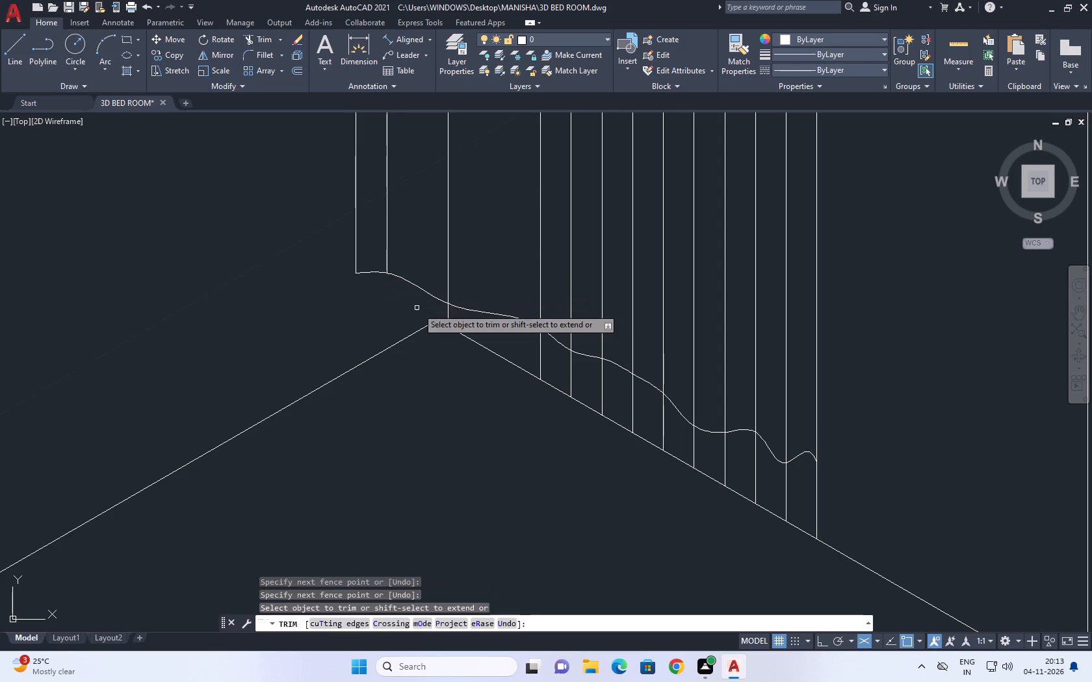
left_click(447, 311)
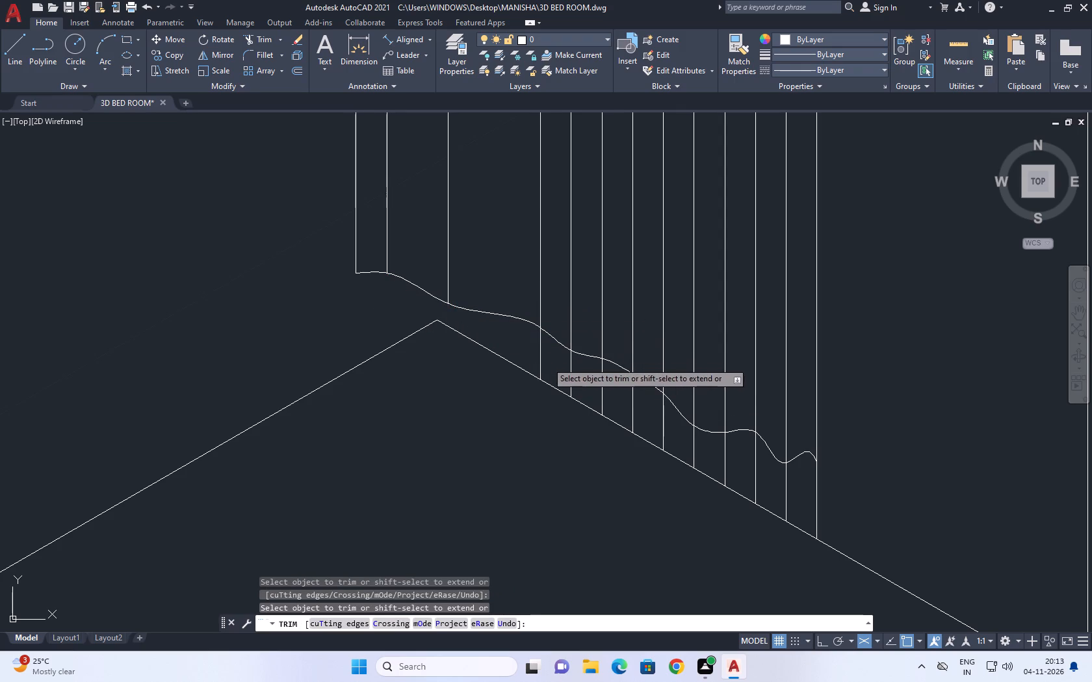
left_click(547, 362)
left_click(512, 342)
left_click_drag(541, 357, 552, 362)
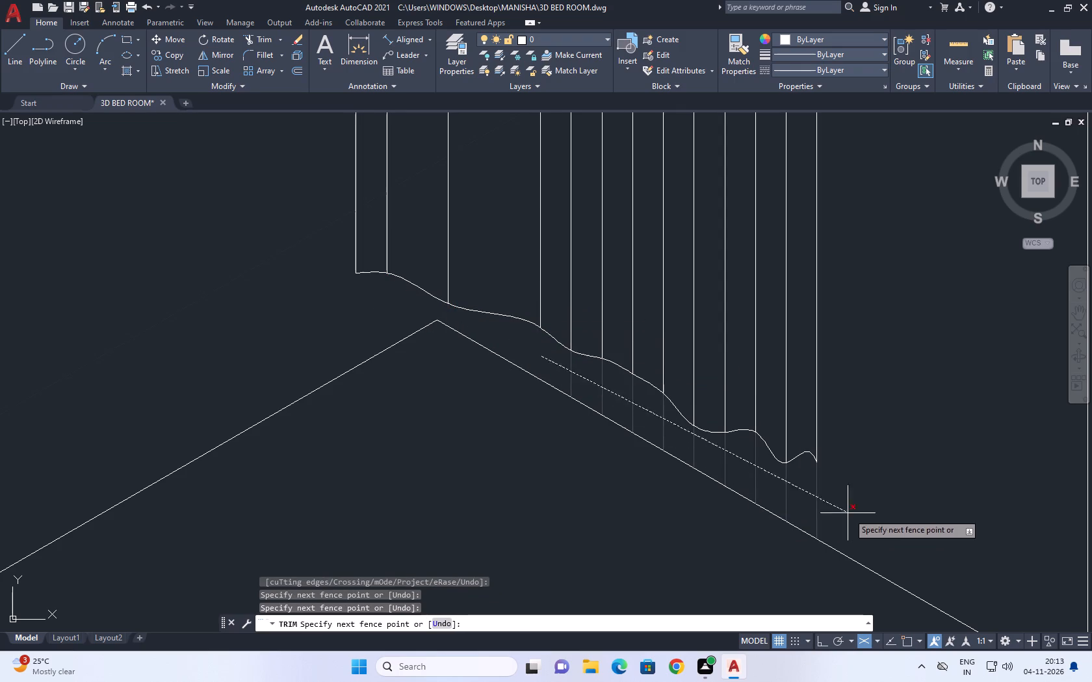
left_click_drag(849, 512, 849, 505)
scroll(513, 290, "down", 5)
key("Escape")
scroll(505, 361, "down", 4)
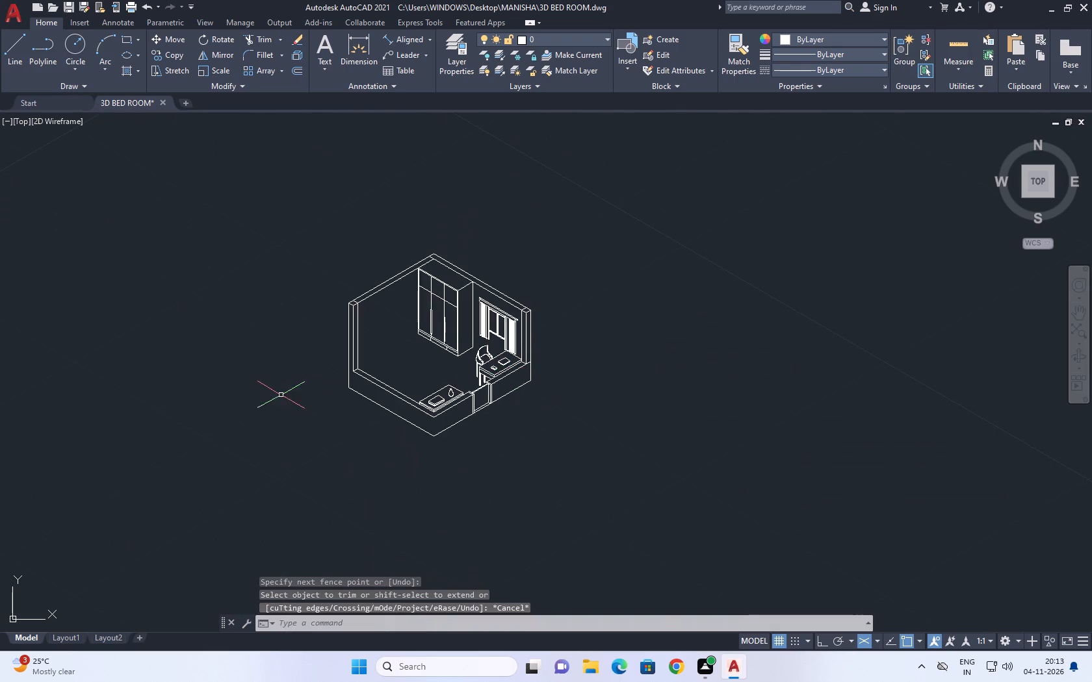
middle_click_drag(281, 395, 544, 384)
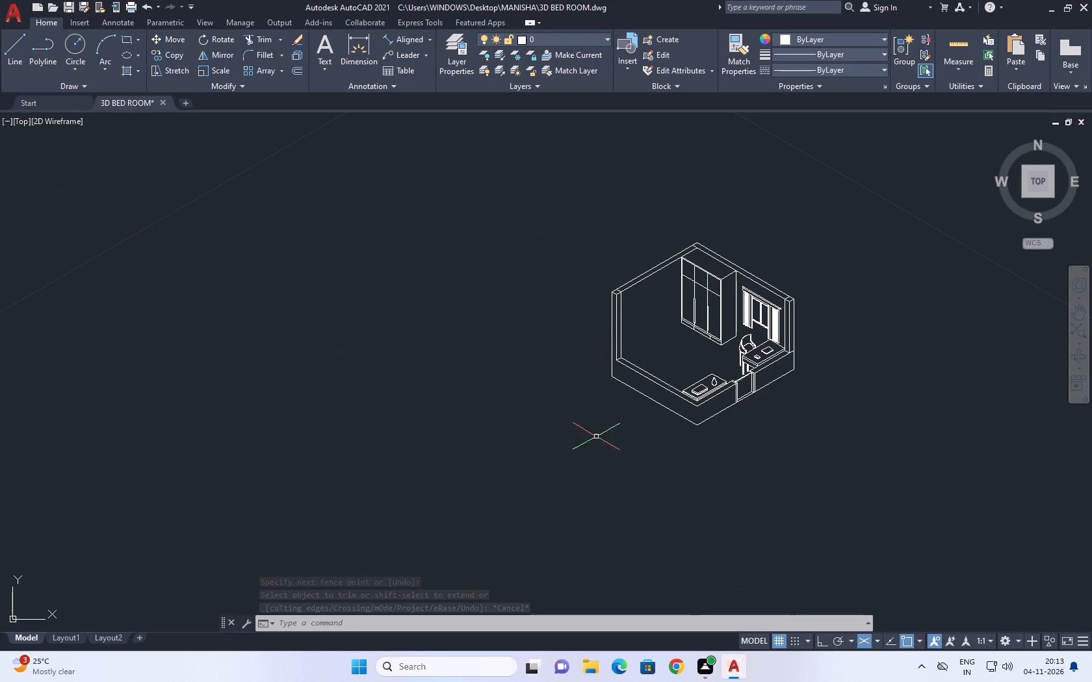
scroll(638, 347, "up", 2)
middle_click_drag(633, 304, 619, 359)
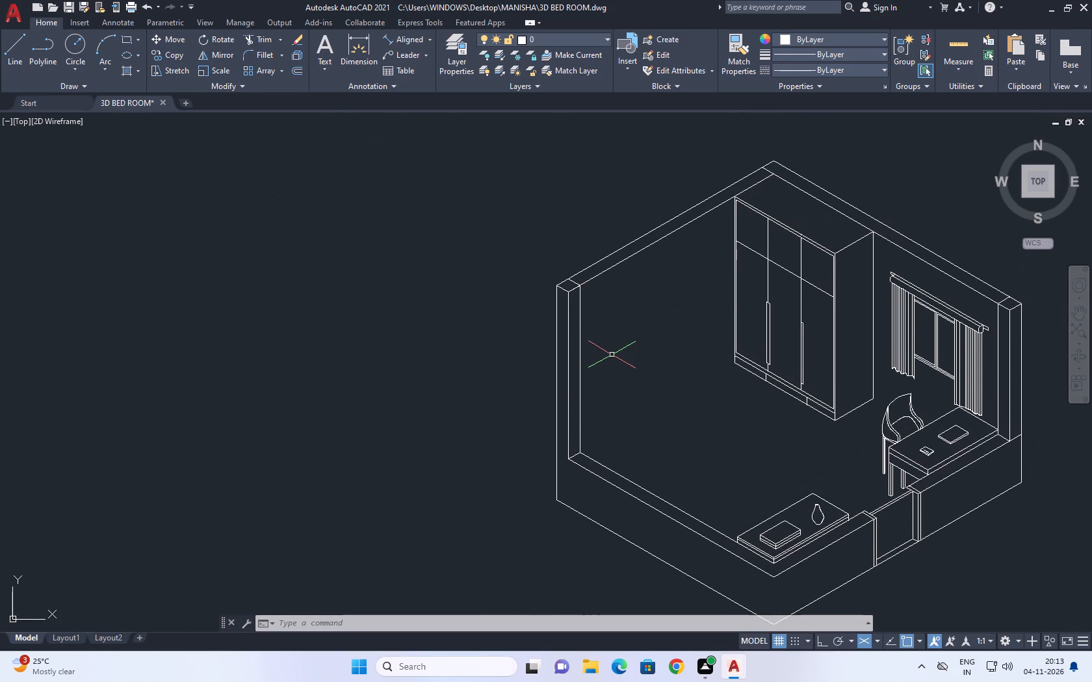
Draw an upright isometric headboard outline about 2 units long and 1 unit high with Line, on the empty floor beside the left wall.
key("l")
key("space")
left_click(610, 430)
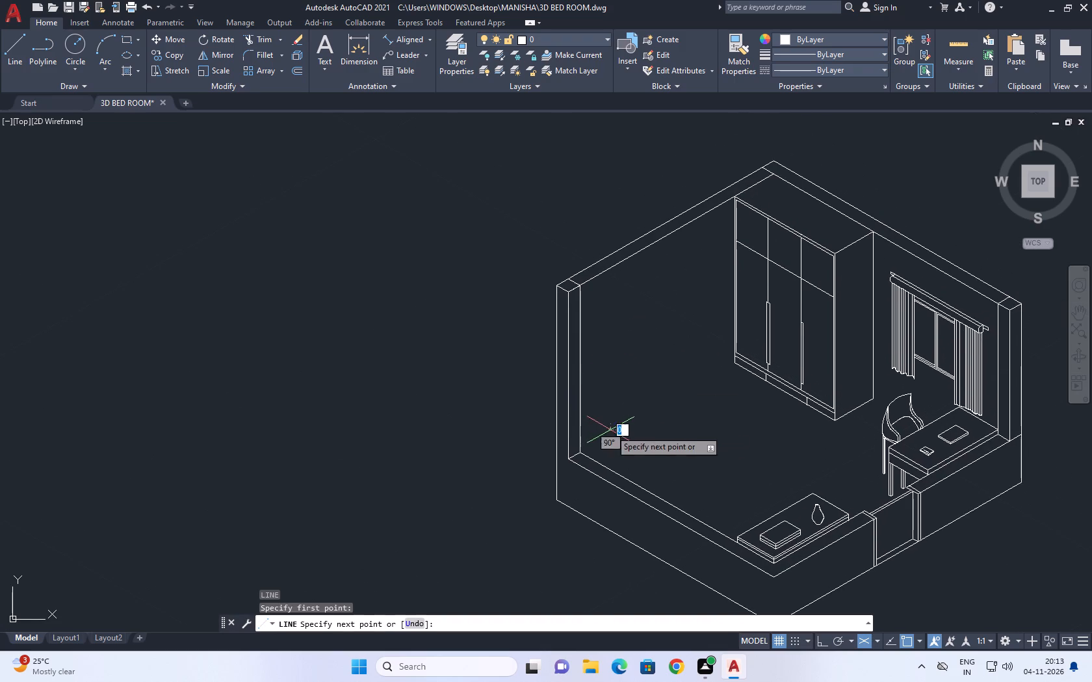
key("F8")
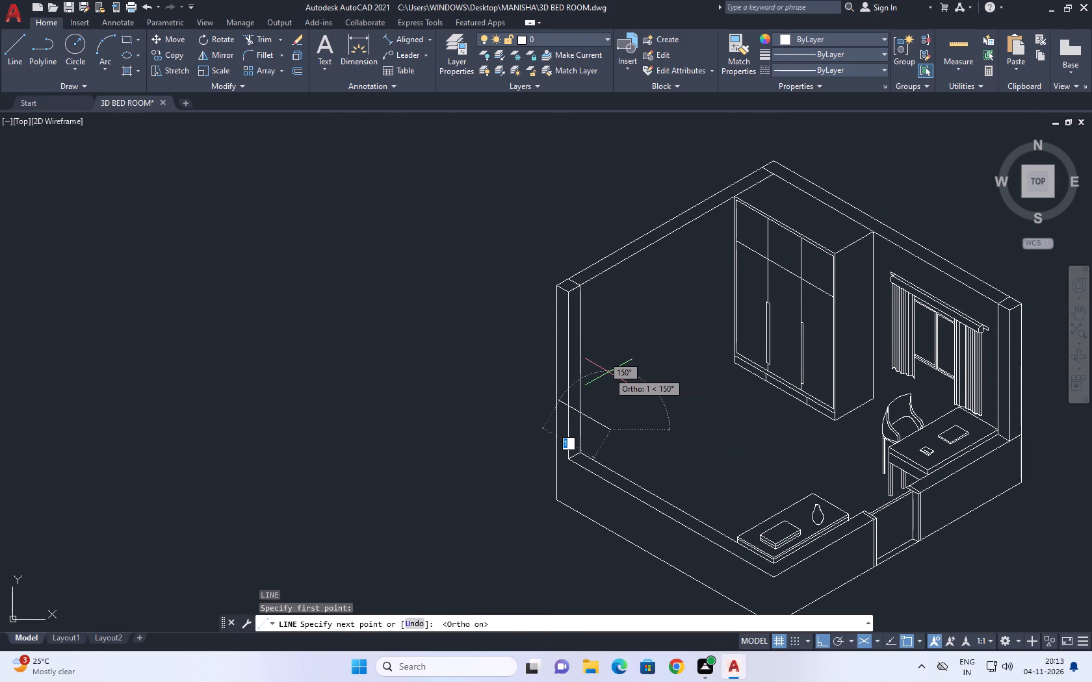
key("F6")
key("F6")
key("F5")
scroll(623, 370, "up", 1)
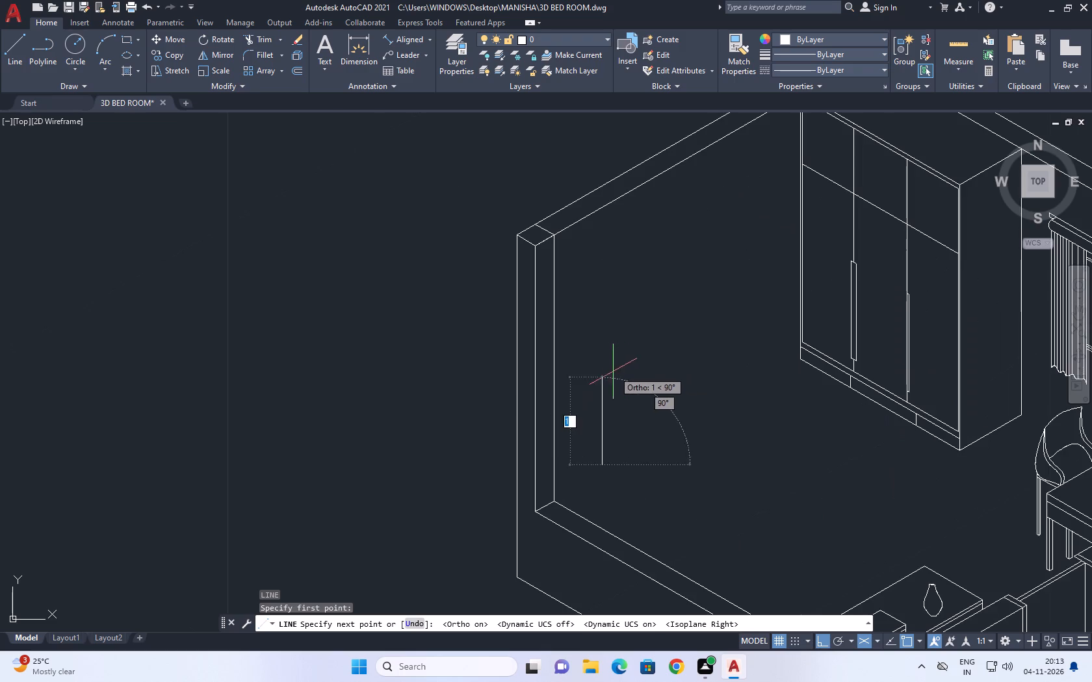
left_click(609, 379)
left_click(735, 316)
left_click(738, 380)
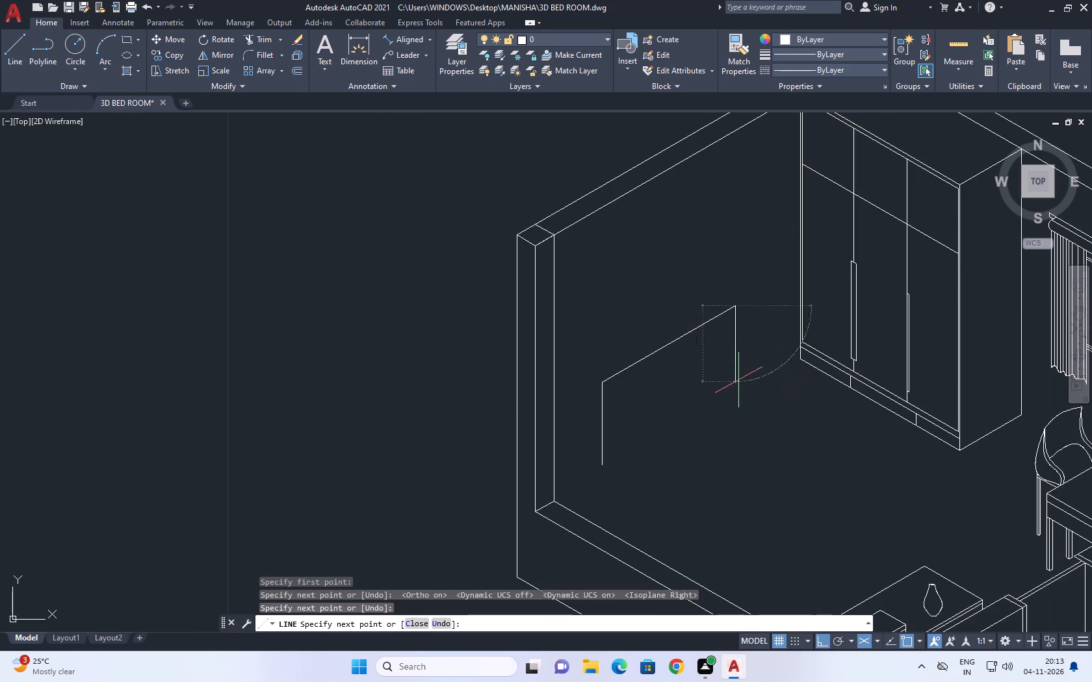
scroll(590, 464, "up", 3)
left_click(584, 464)
key("Escape")
Trim the two line ends that overshoot the headboard outline's lower-left corner.
key("t")
key("r")
key("space")
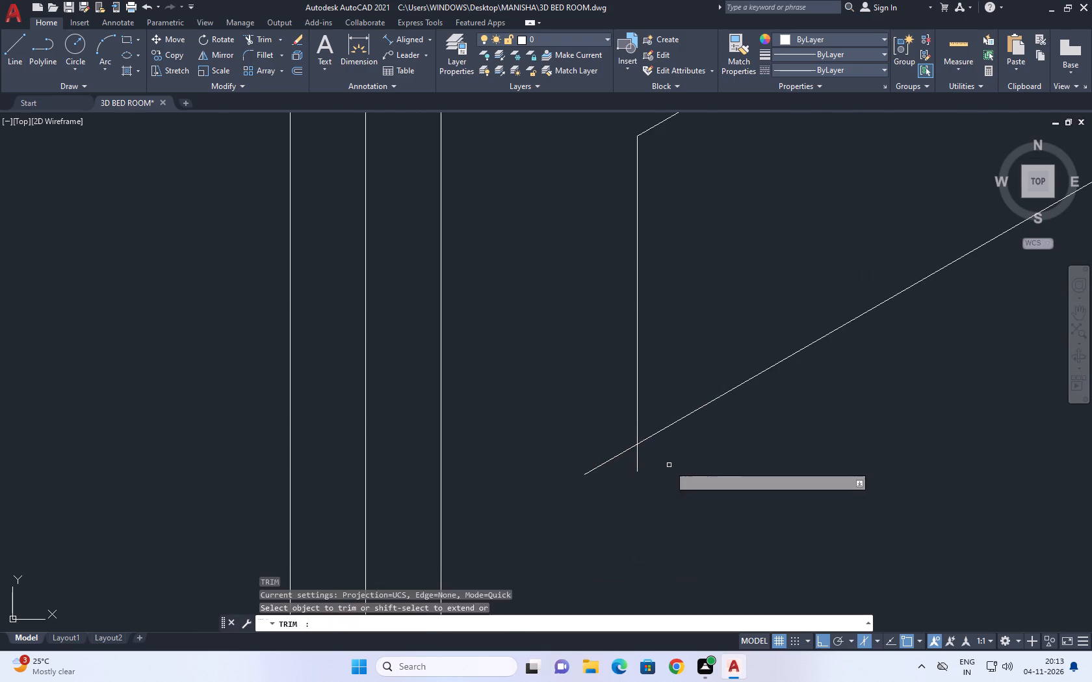
left_click(667, 464)
left_click(606, 453)
scroll(593, 425, "down", 3)
key("Escape")
middle_click_drag(666, 446, 630, 419)
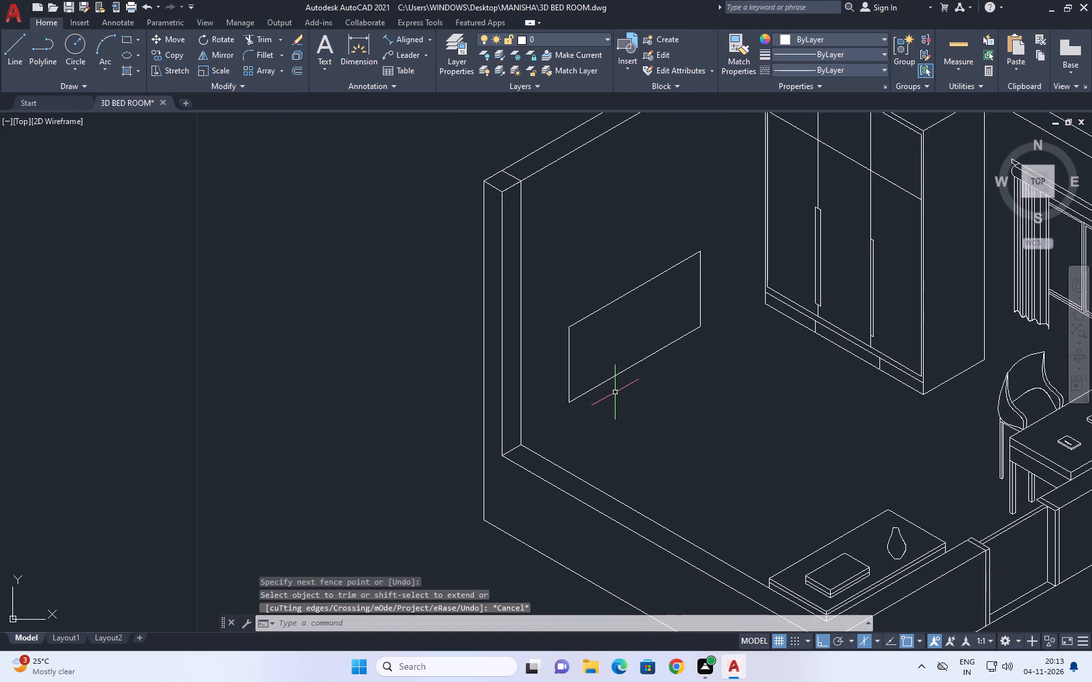
Draw two isometric bed base edges, running forward from the headboard's lower-left corner and turning parallel to the headboard.
key("l")
key("space")
left_click(573, 401)
key("F5")
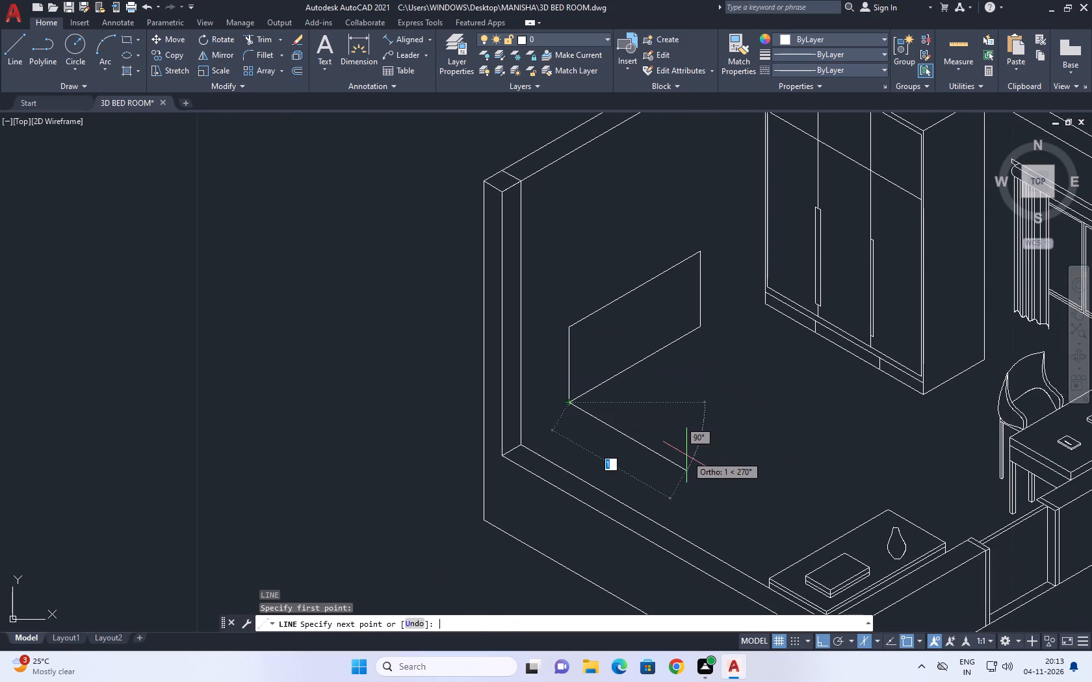
left_click(701, 485)
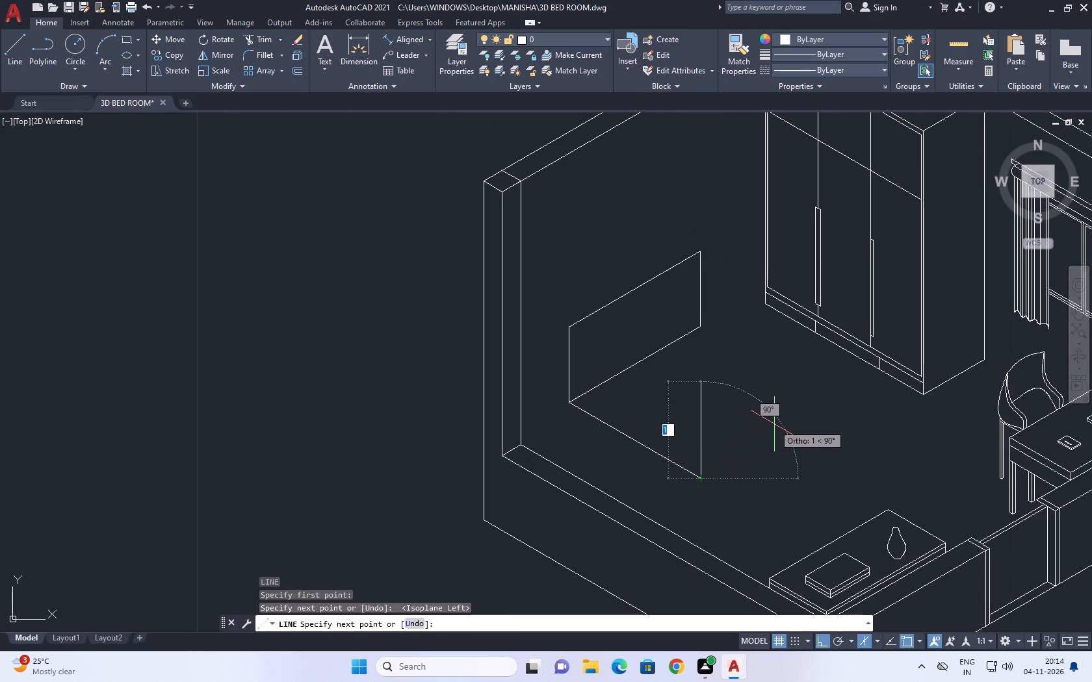
key("F5")
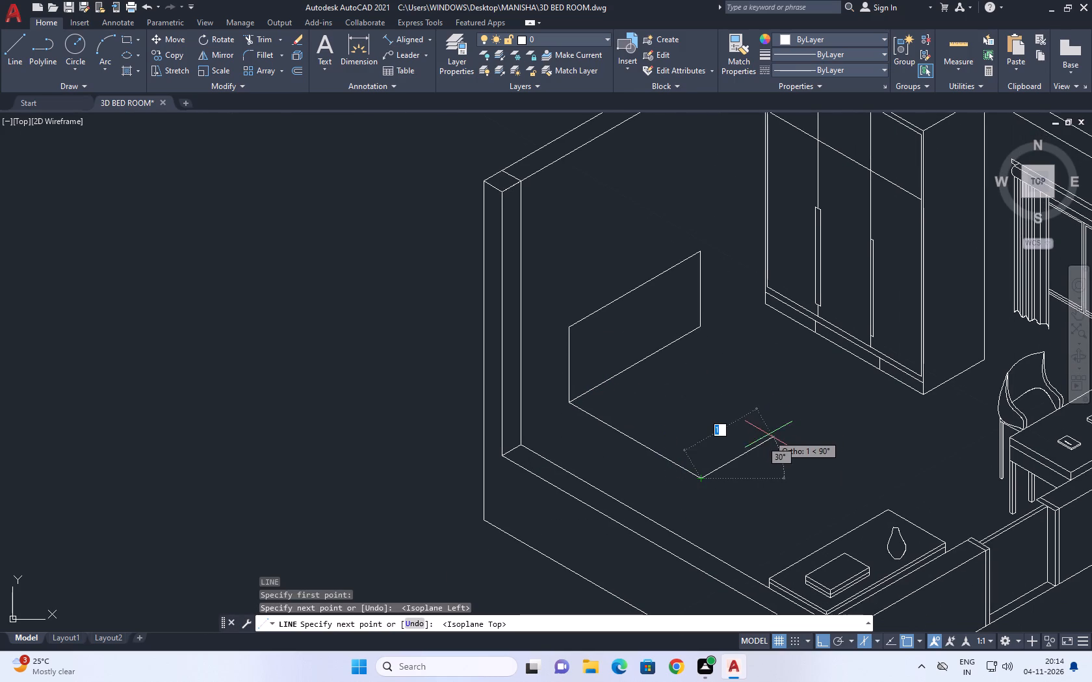
left_click(794, 412)
key("space")
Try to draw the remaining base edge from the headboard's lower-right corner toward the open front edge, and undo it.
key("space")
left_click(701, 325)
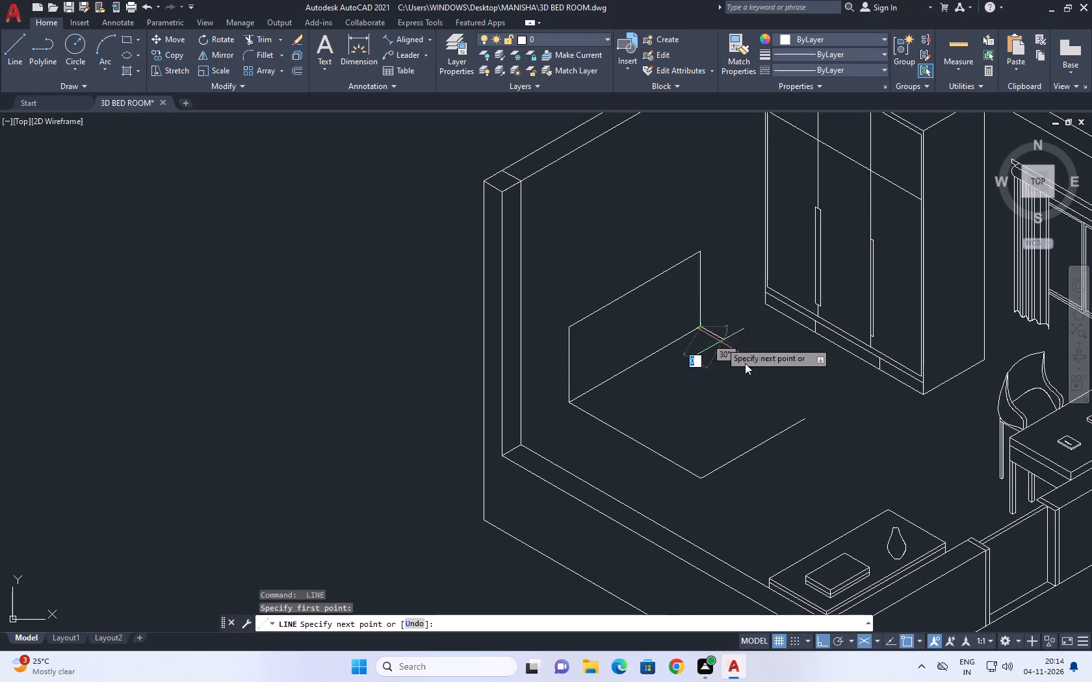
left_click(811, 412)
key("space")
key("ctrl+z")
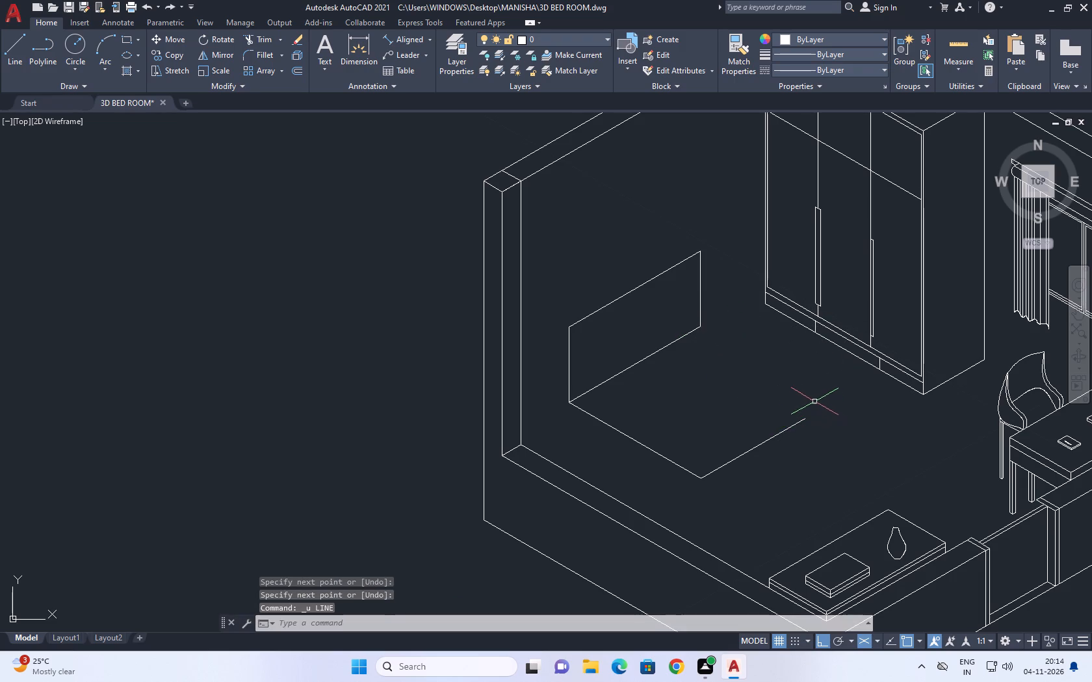
Draw the bed base's remaining side edge from the headboard's lower-right corner and join it to the open front edge with Fillet.
key("l")
key("space")
left_click(701, 325)
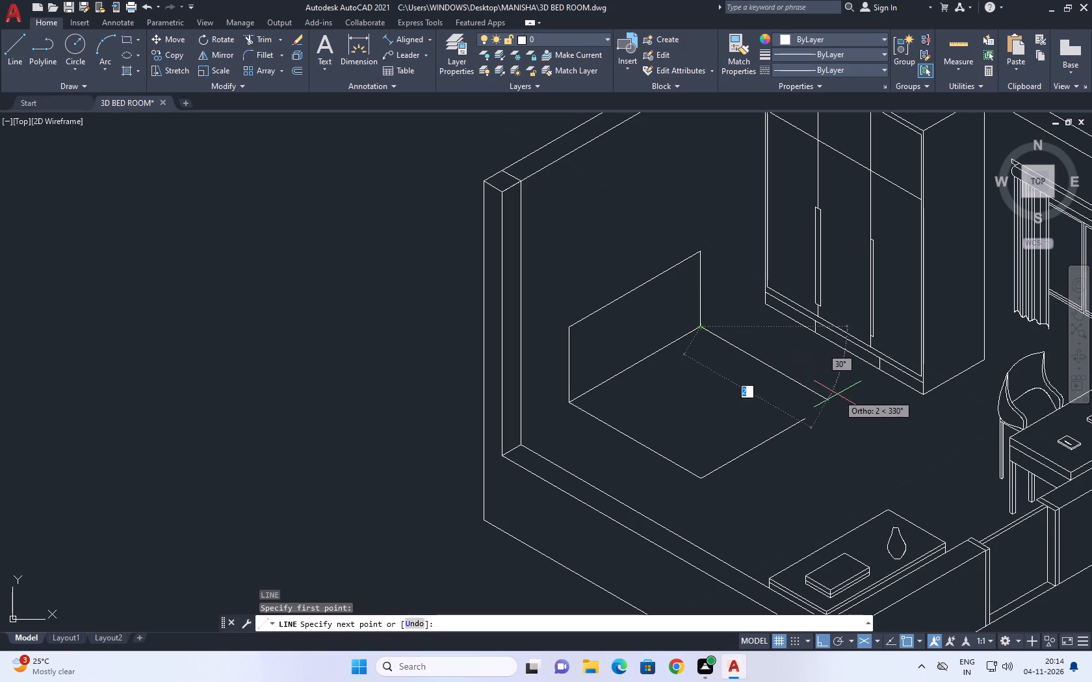
left_click(840, 396)
key("space")
key("f")
key("space")
left_click(825, 397)
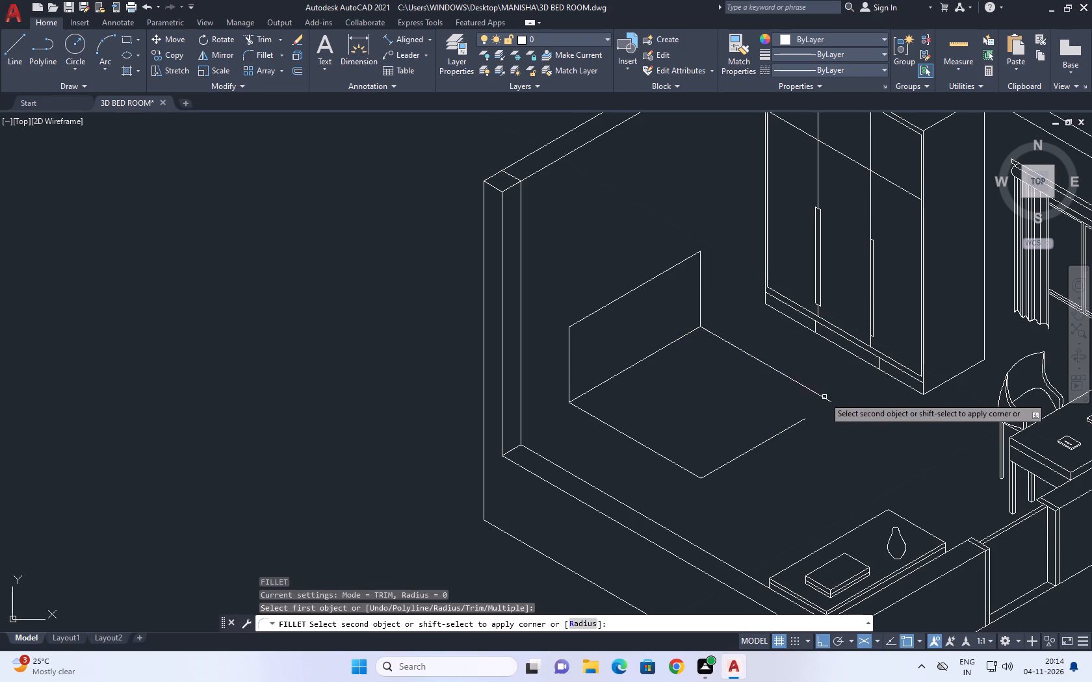
left_click(805, 417)
Copy the bed base's four edges a short distance straight down to form its lower outline.
middle_click_drag(741, 353, 747, 399)
scroll(747, 399, "down", 1)
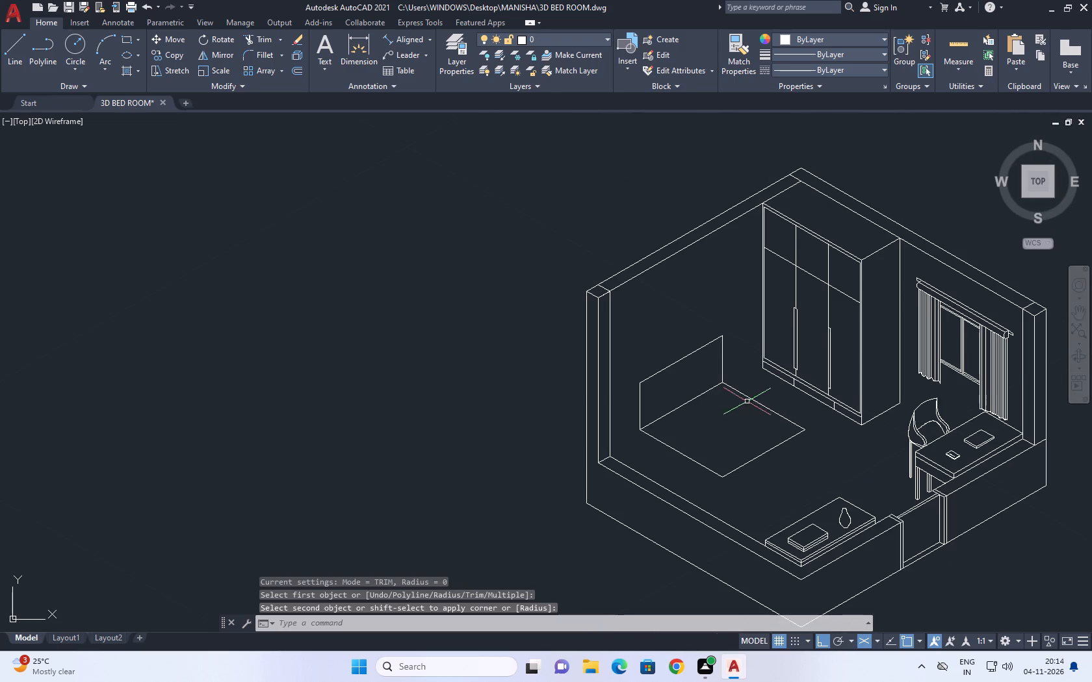
middle_click_drag(740, 421, 738, 432)
scroll(649, 420, "up", 1)
middle_click_drag(699, 436, 651, 279)
scroll(648, 266, "up", 1)
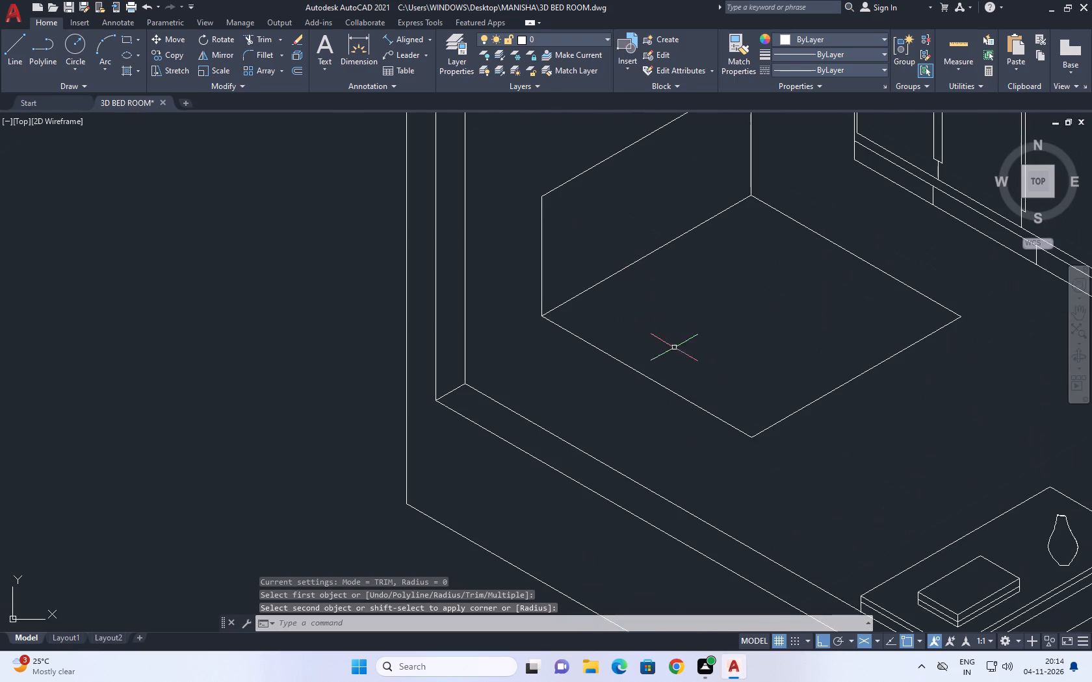
left_click_drag(643, 375, 634, 370)
left_click_drag(603, 299, 596, 292)
left_click(580, 282)
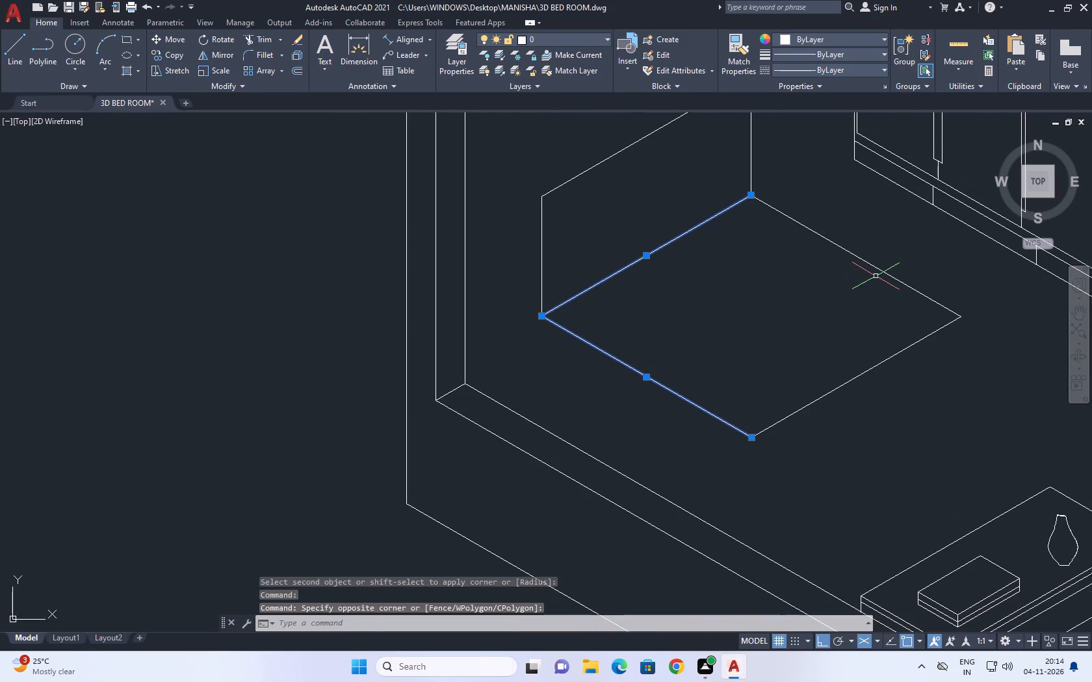
left_click(887, 268)
left_click(835, 400)
middle_click_drag(779, 373, 760, 338)
type("CO")
key("space")
left_click(733, 401)
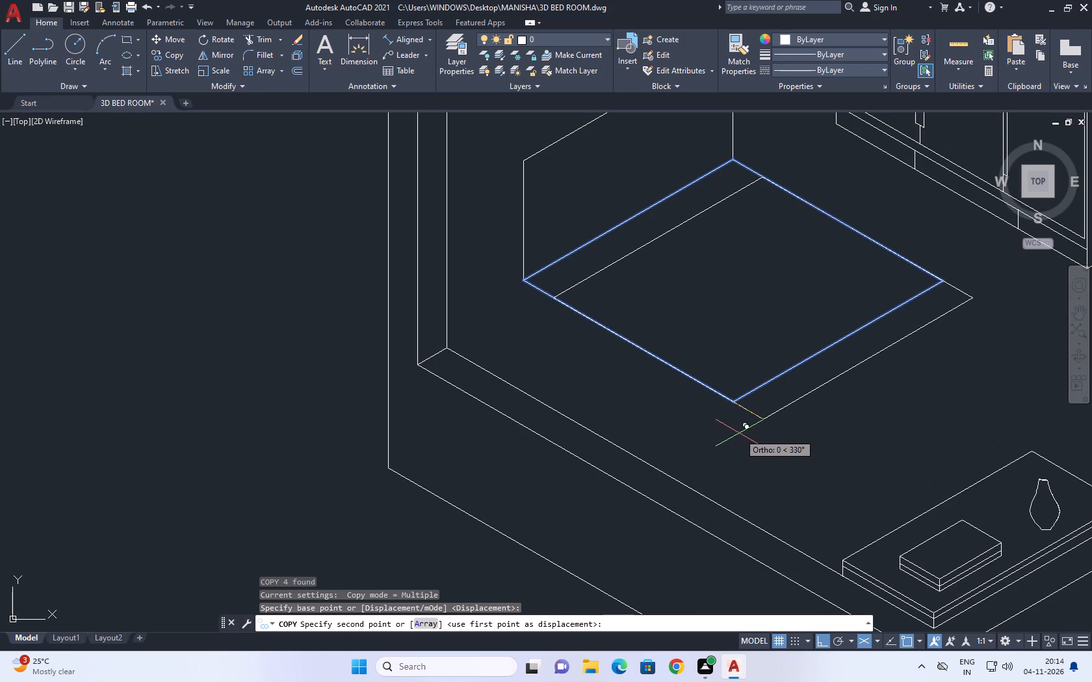
key("F5")
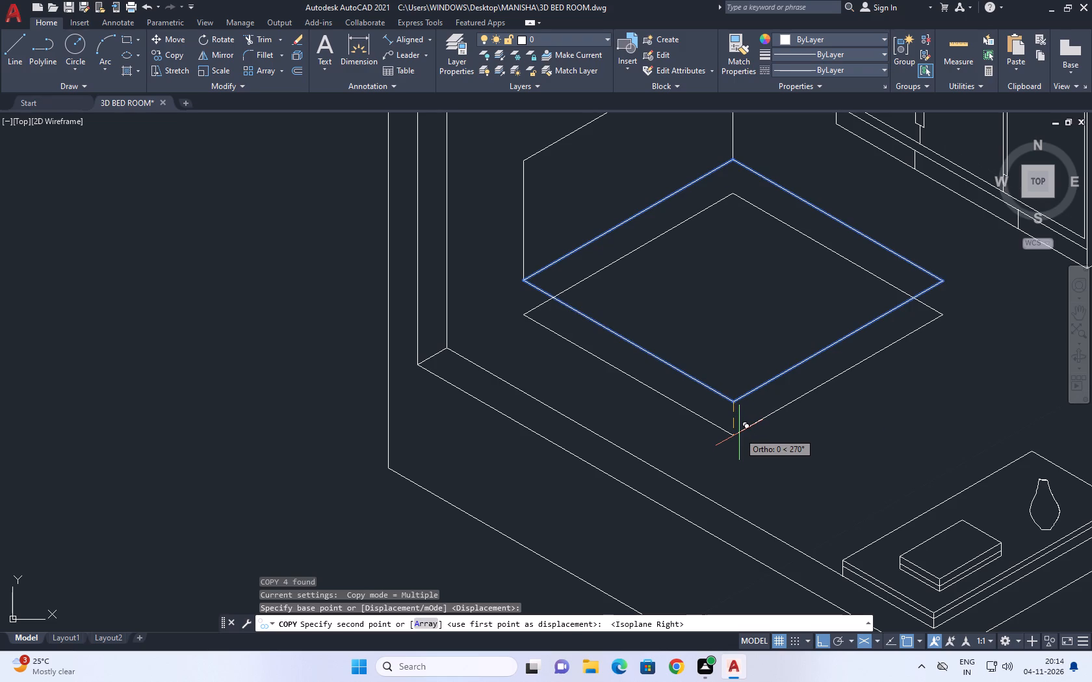
left_click(739, 433)
right_click(726, 339)
left_click(753, 359)
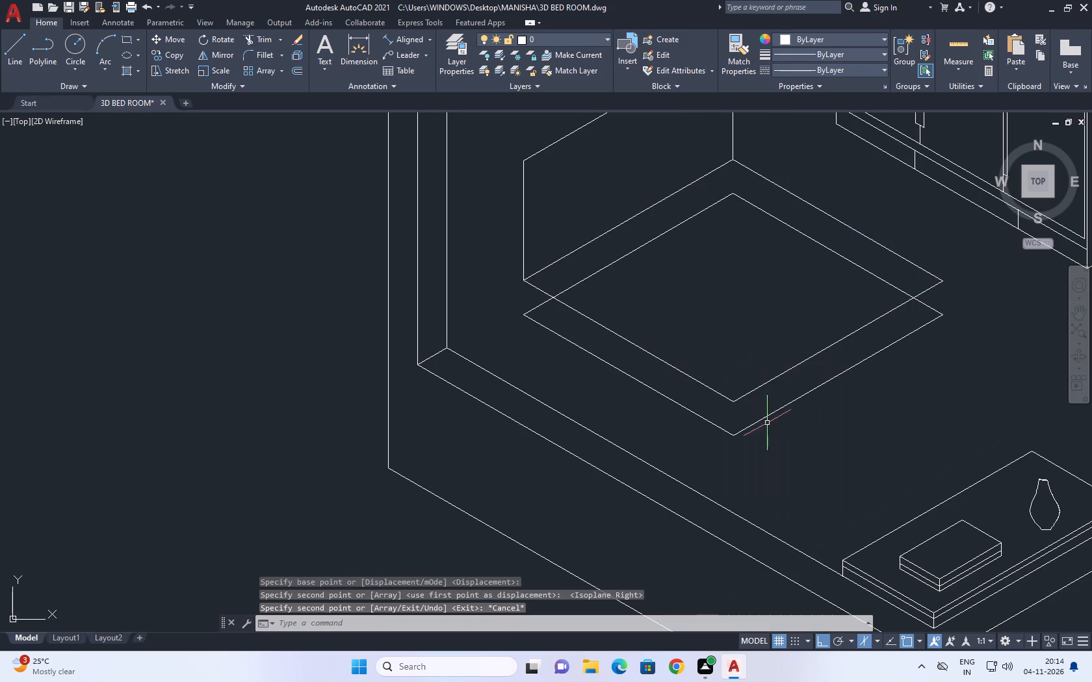
Move the copied lower base outline slightly upward to make the bed base thinner.
left_click(770, 423)
left_click(751, 418)
left_click_drag(709, 422, 703, 418)
left_click(657, 244)
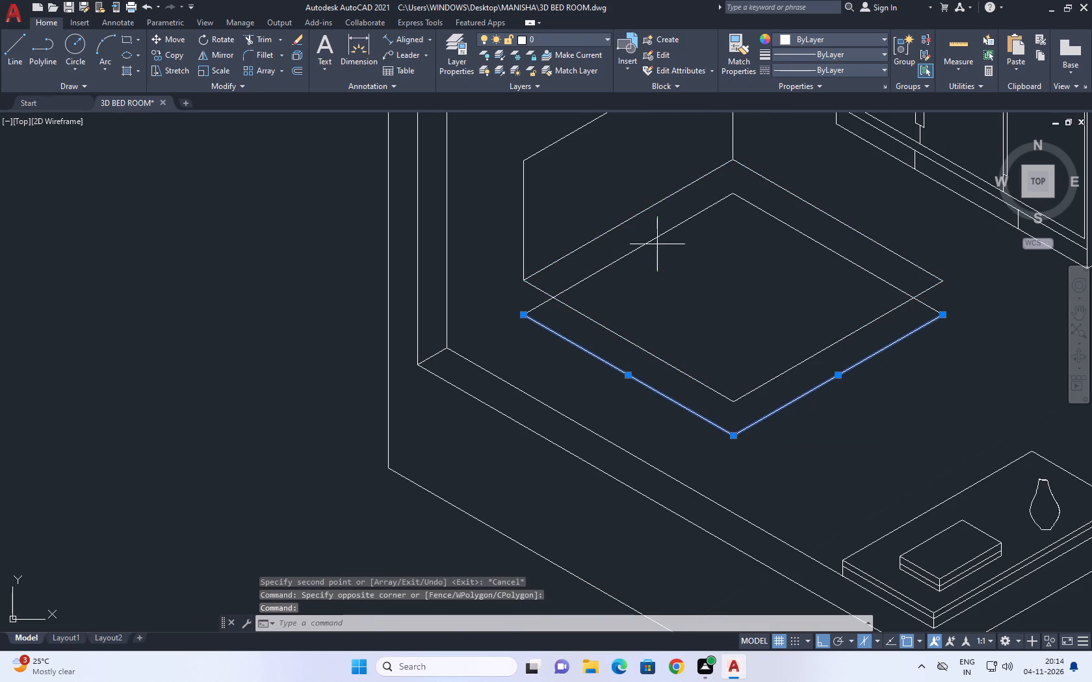
left_click(647, 246)
left_click(643, 244)
left_click(792, 221)
left_click_drag(779, 242, 779, 243)
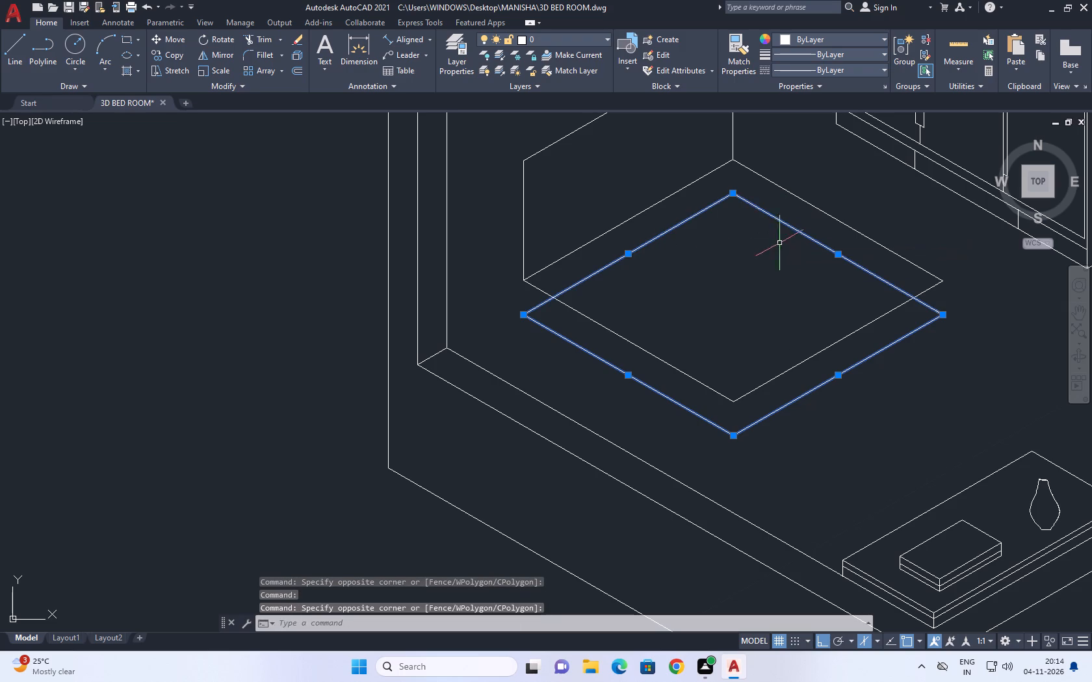
left_click_drag(779, 243, 775, 252)
left_click(179, 46)
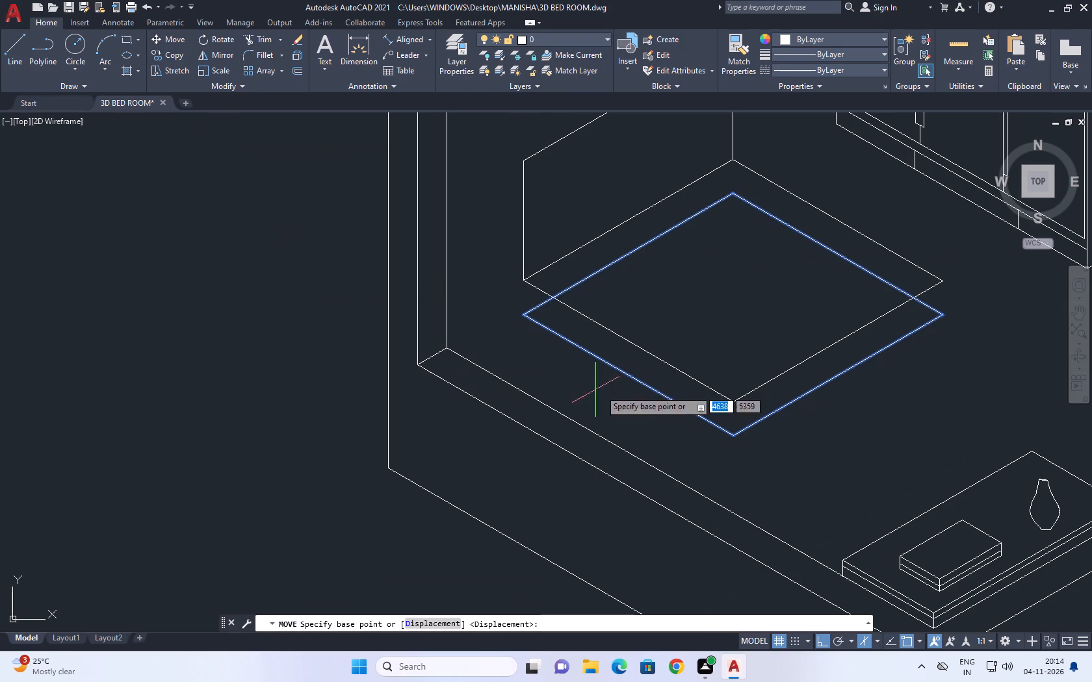
left_click(709, 366)
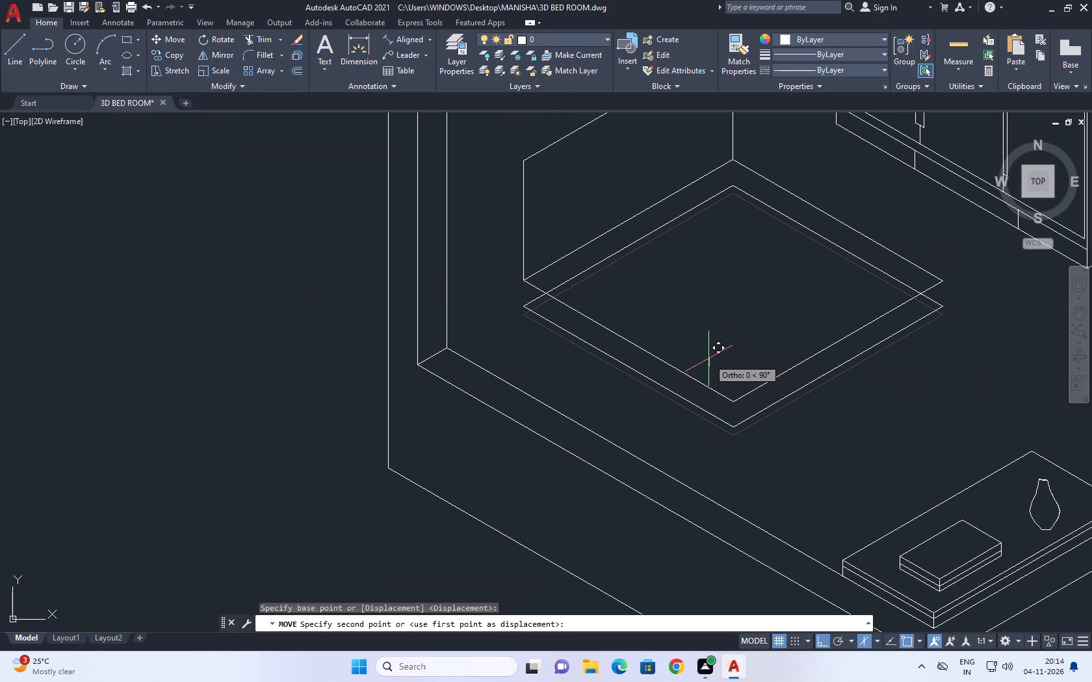
left_click(708, 359)
Draw vertical lines joining the upper and lower base outlines at the left, front and right corners.
middle_click_drag(540, 301, 539, 314)
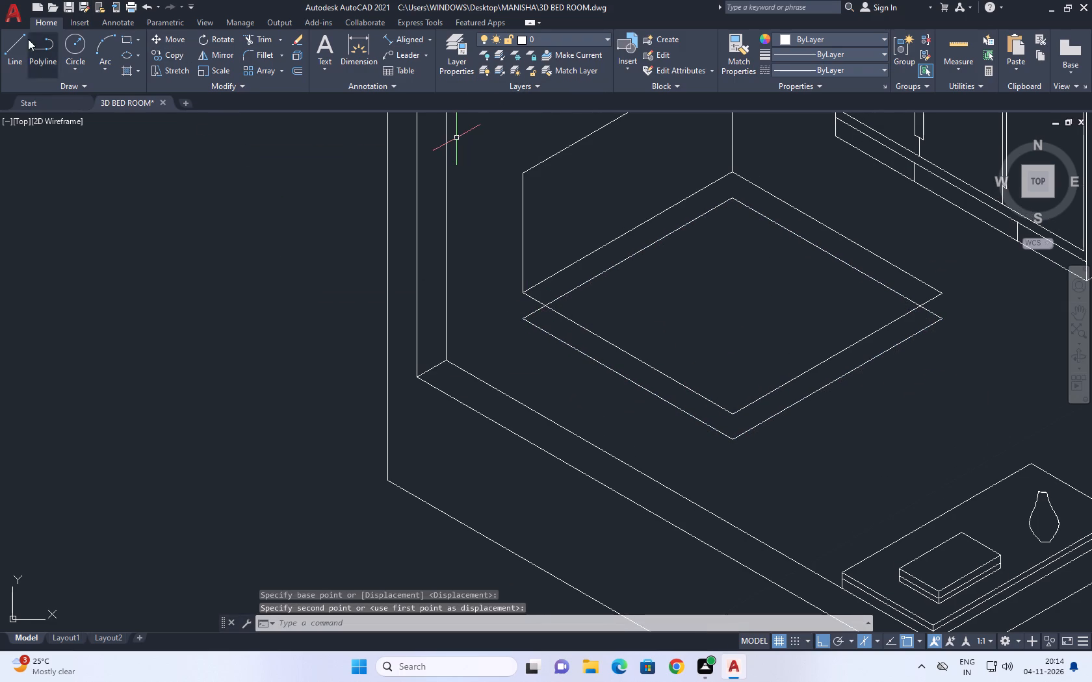
left_click(14, 51)
scroll(507, 295, "up", 1)
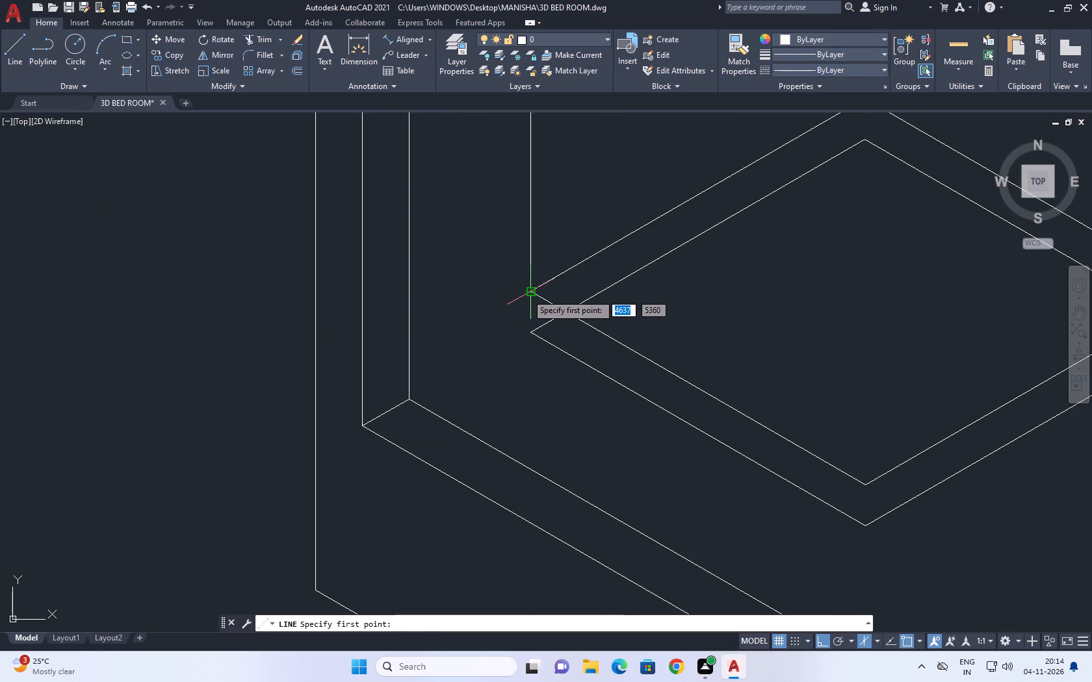
left_click(526, 294)
left_click(530, 335)
scroll(529, 338, "down", 4)
key("space")
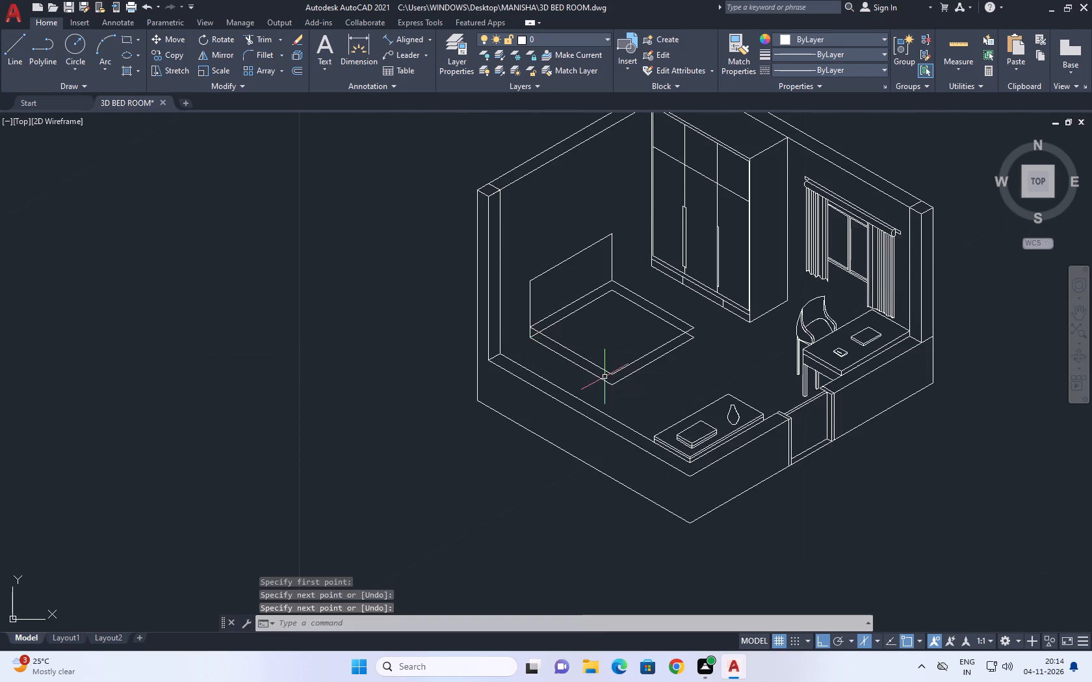
scroll(608, 377, "up", 2)
key("space")
left_click(615, 373)
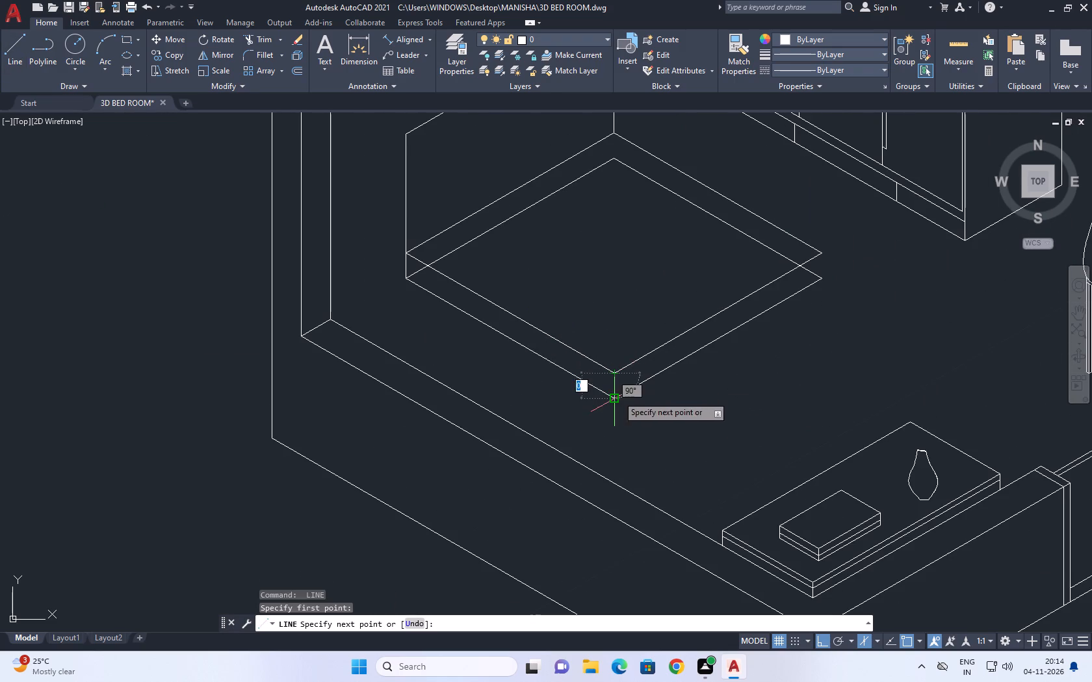
left_click(617, 396)
key("space")
key("space")
left_click(822, 257)
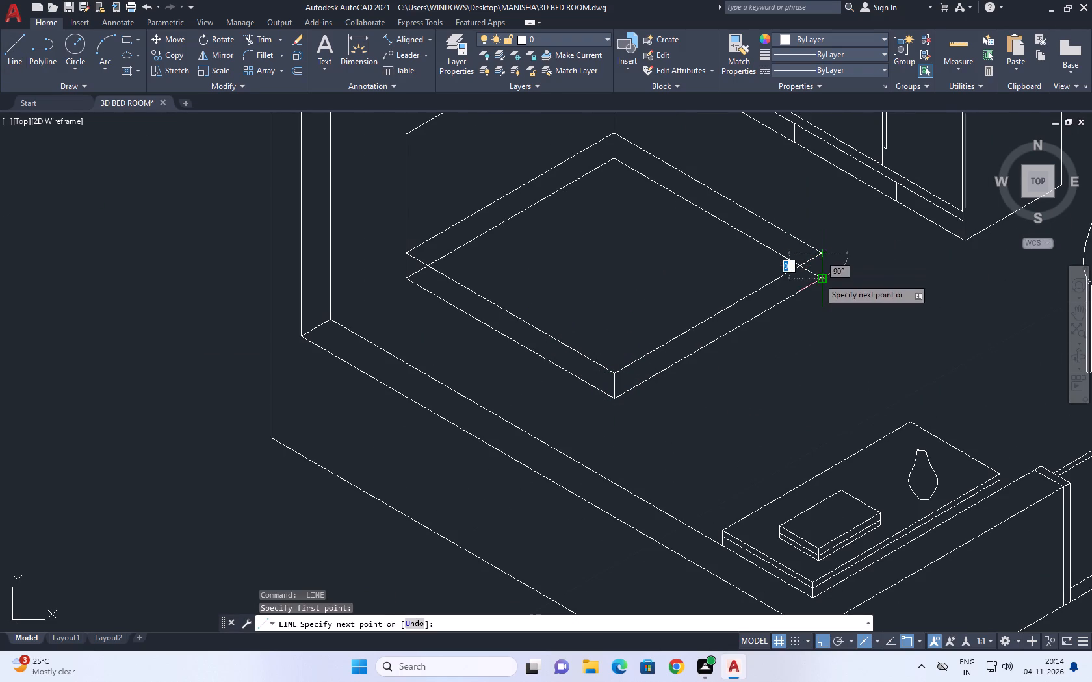
left_click(818, 279)
key("space")
Delete the lower outline's two hidden back edges inside the bed base.
middle_click_drag(704, 240, 722, 367)
left_click_drag(557, 315, 554, 322)
left_click(536, 355)
key("Escape")
left_click(660, 305)
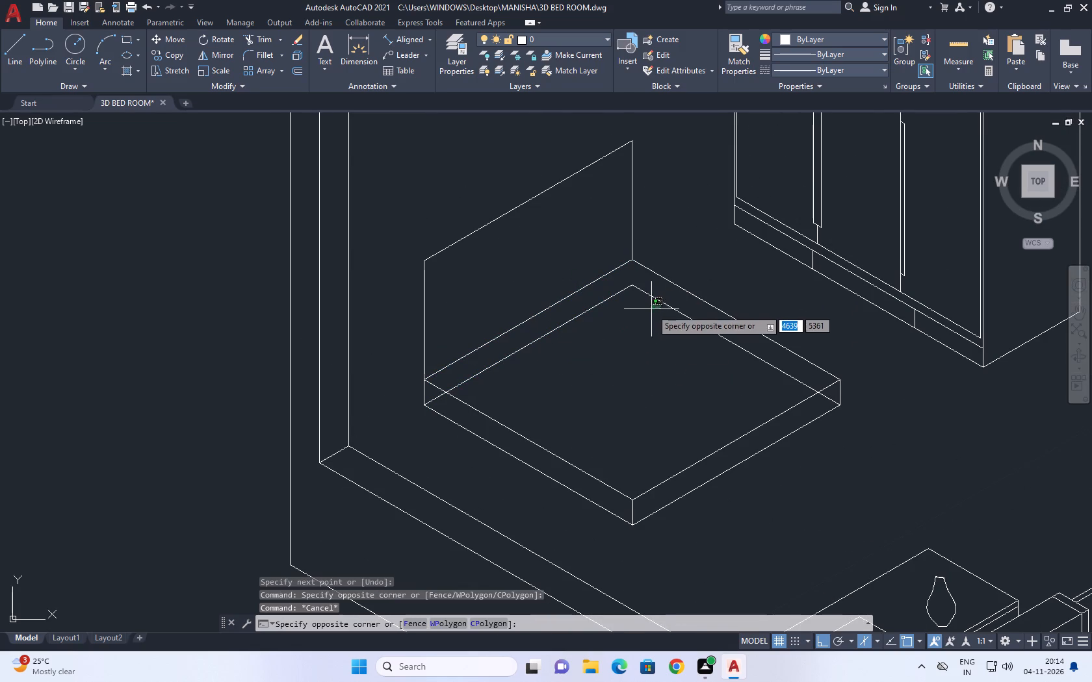
left_click(632, 288)
left_click_drag(612, 297, 609, 299)
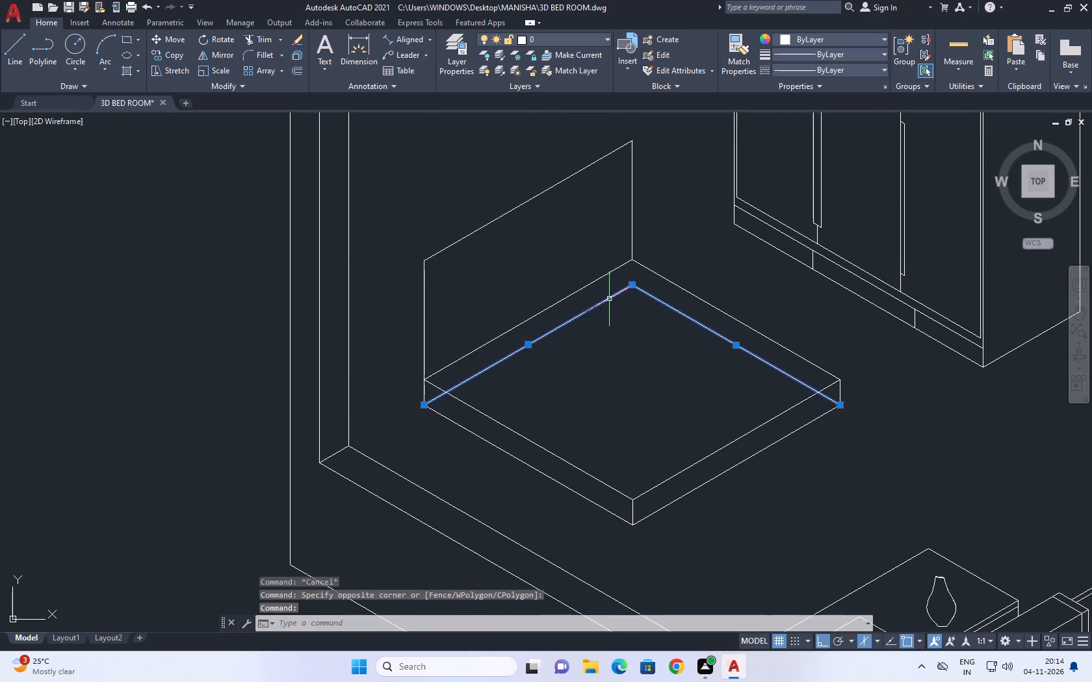
left_click_drag(609, 299, 606, 302)
key("Delete")
Copy the headboard's top edge and both vertical edges a short distance along the bed's length to give the headboard thickness.
middle_click_drag(757, 416, 751, 416)
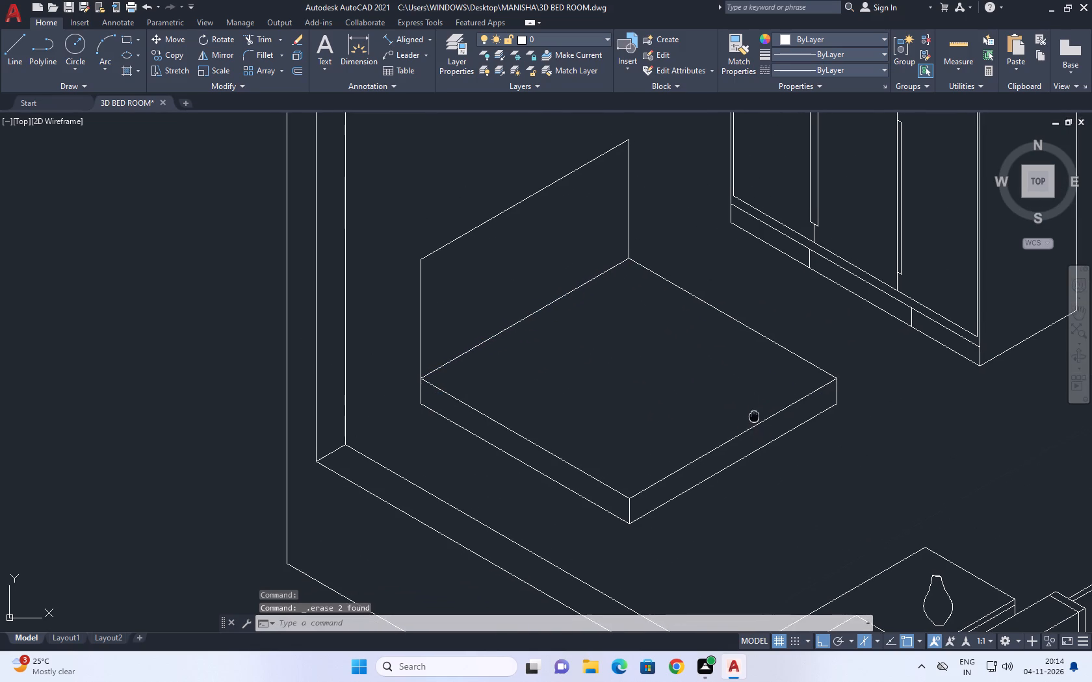
middle_click_drag(751, 416, 759, 458)
left_click_drag(463, 303, 451, 295)
left_click(406, 248)
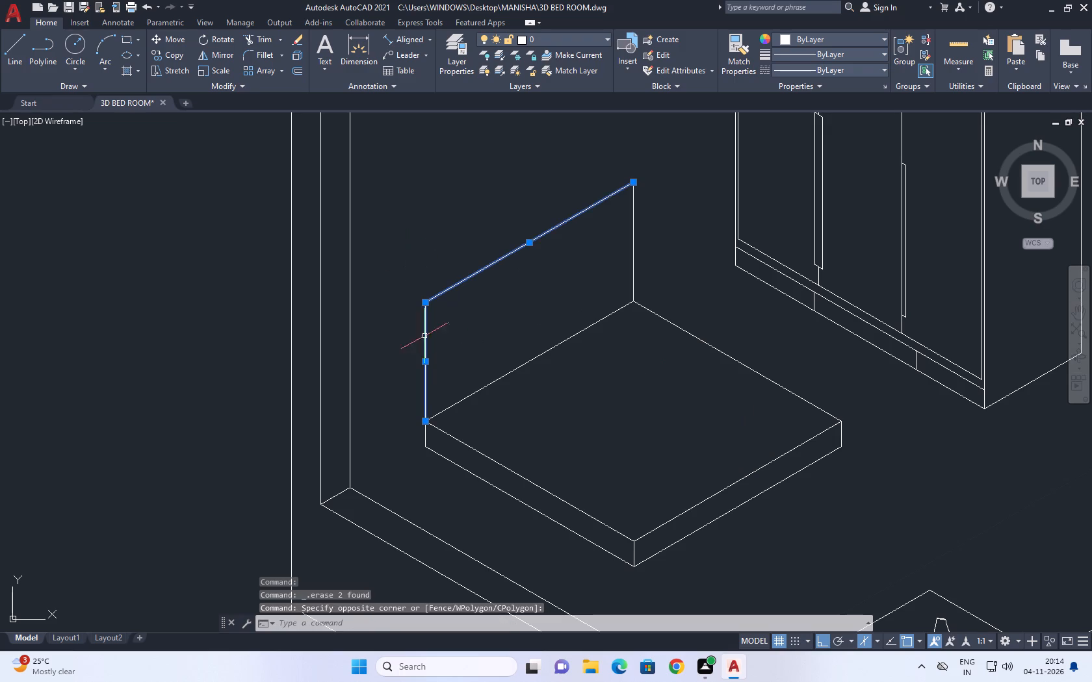
left_click_drag(653, 259, 643, 251)
left_click(593, 230)
middle_click_drag(600, 261, 614, 320)
type("CO")
key("space")
left_click(580, 342)
key("F5")
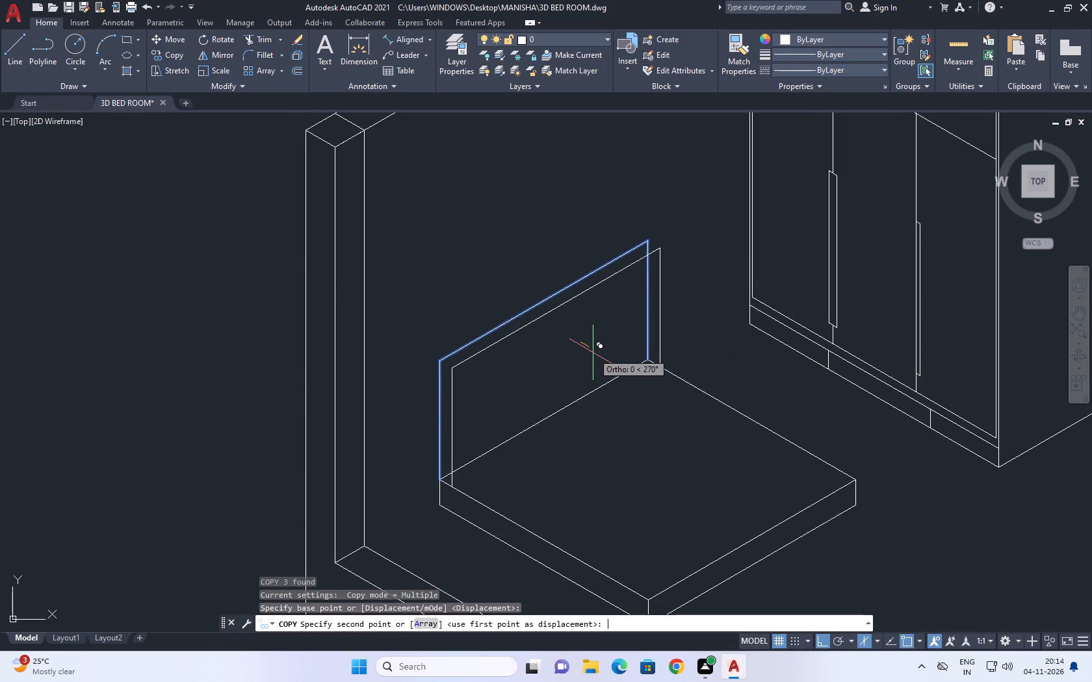
left_click(593, 353)
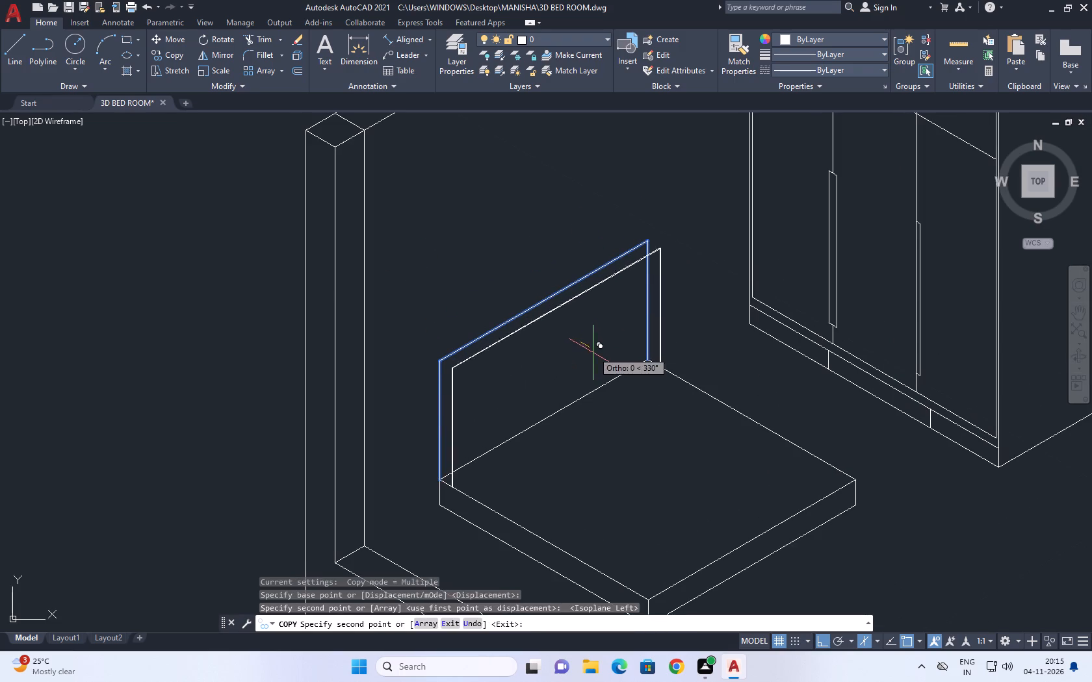
key("space")
Draw short lines joining the headboard's front and back top corners at its near and far ends.
key("l")
key("space")
scroll(464, 374, "up", 1)
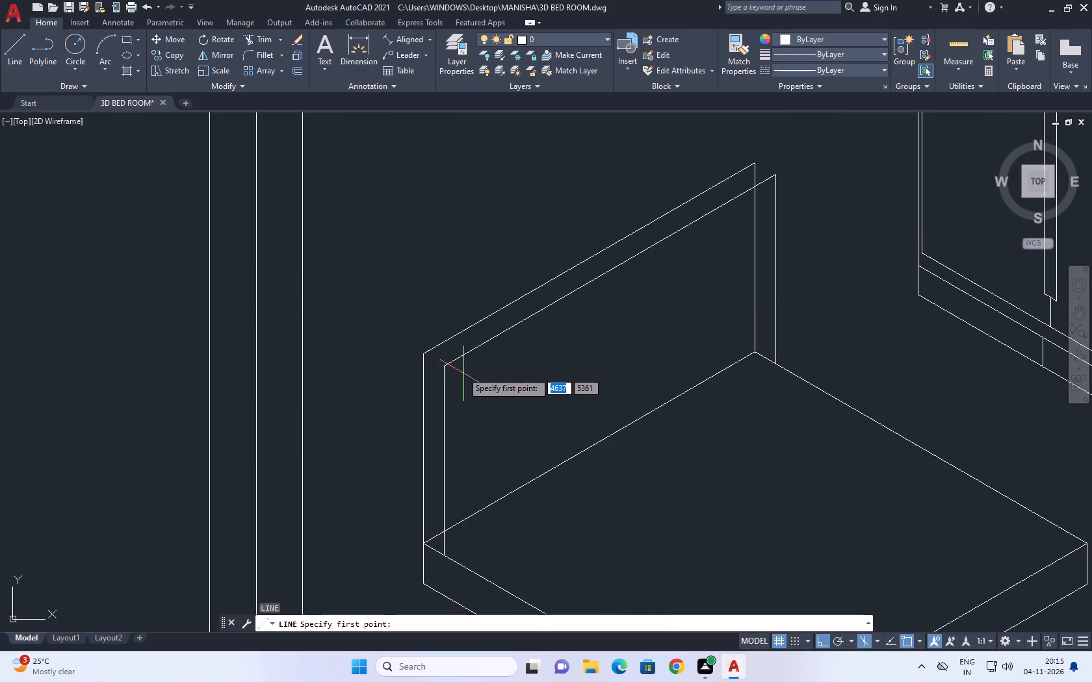
left_click(445, 367)
left_click(424, 348)
key("space")
key("space")
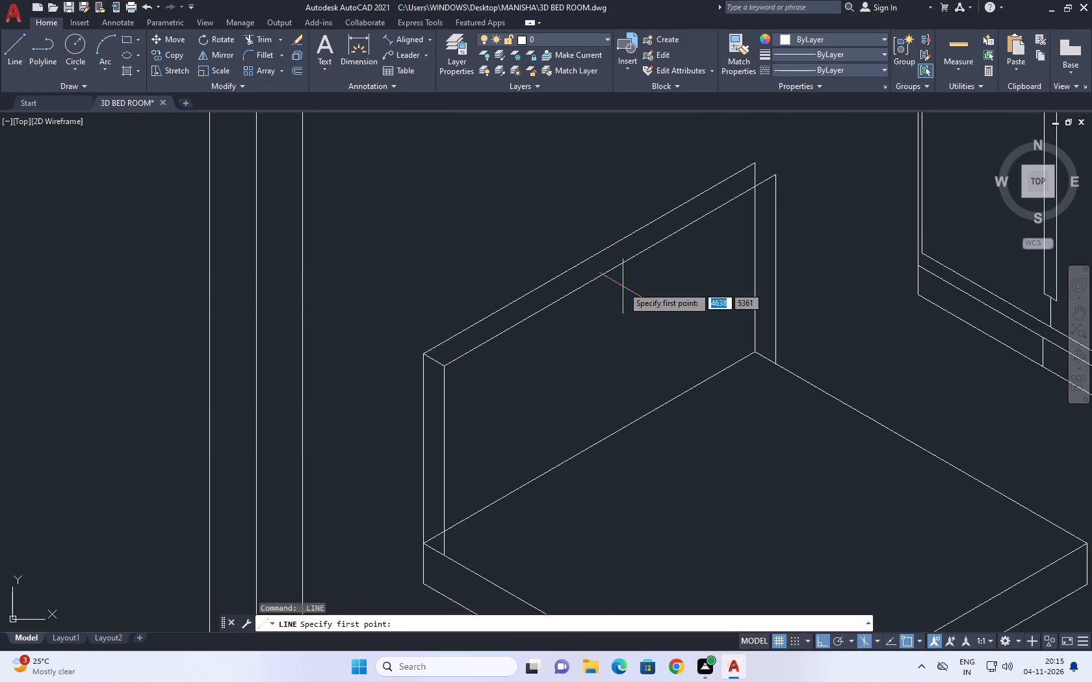
scroll(623, 286, "up", 1)
middle_click_drag(623, 286, 582, 390)
key("space")
key("space")
key("space")
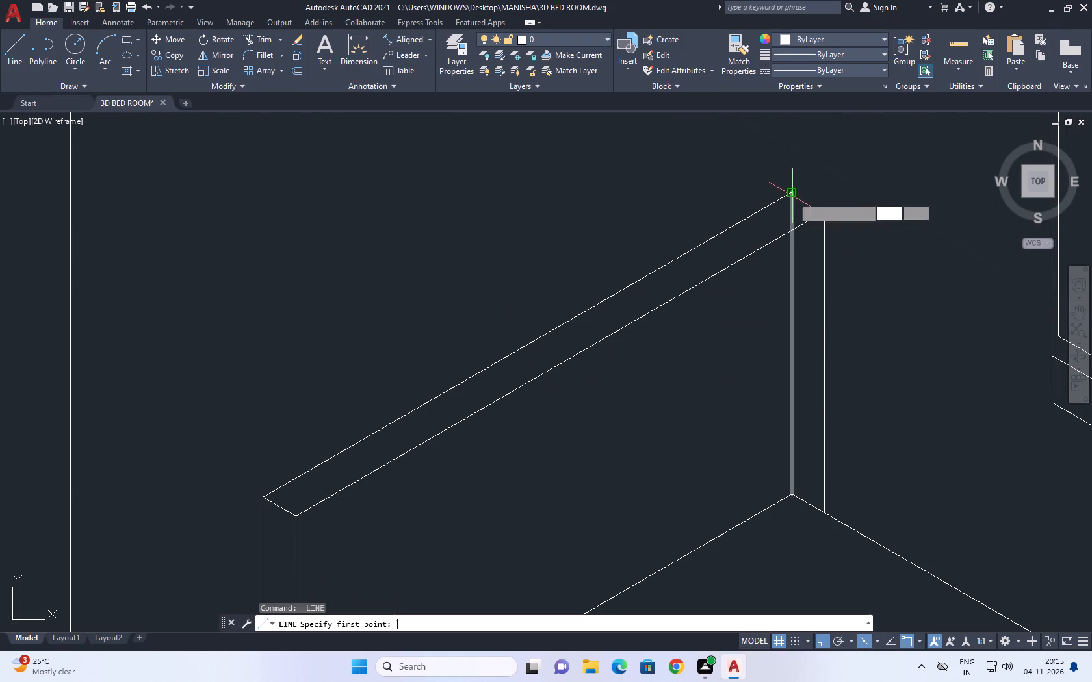
left_click(793, 195)
left_click(827, 209)
scroll(811, 203, "down", 5)
key("Escape")
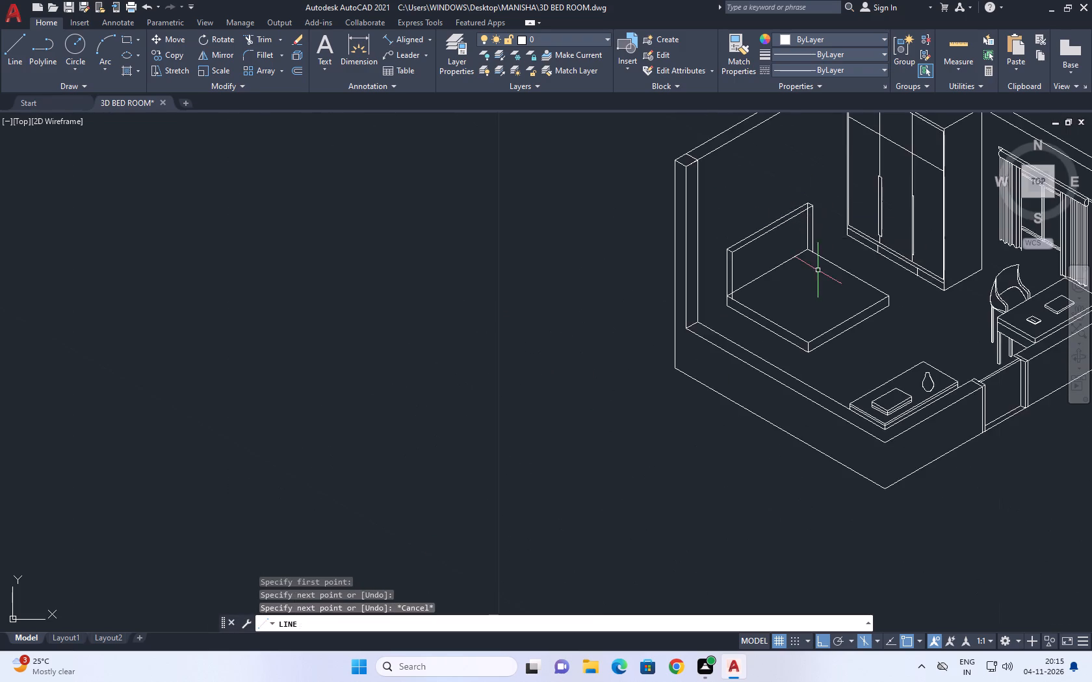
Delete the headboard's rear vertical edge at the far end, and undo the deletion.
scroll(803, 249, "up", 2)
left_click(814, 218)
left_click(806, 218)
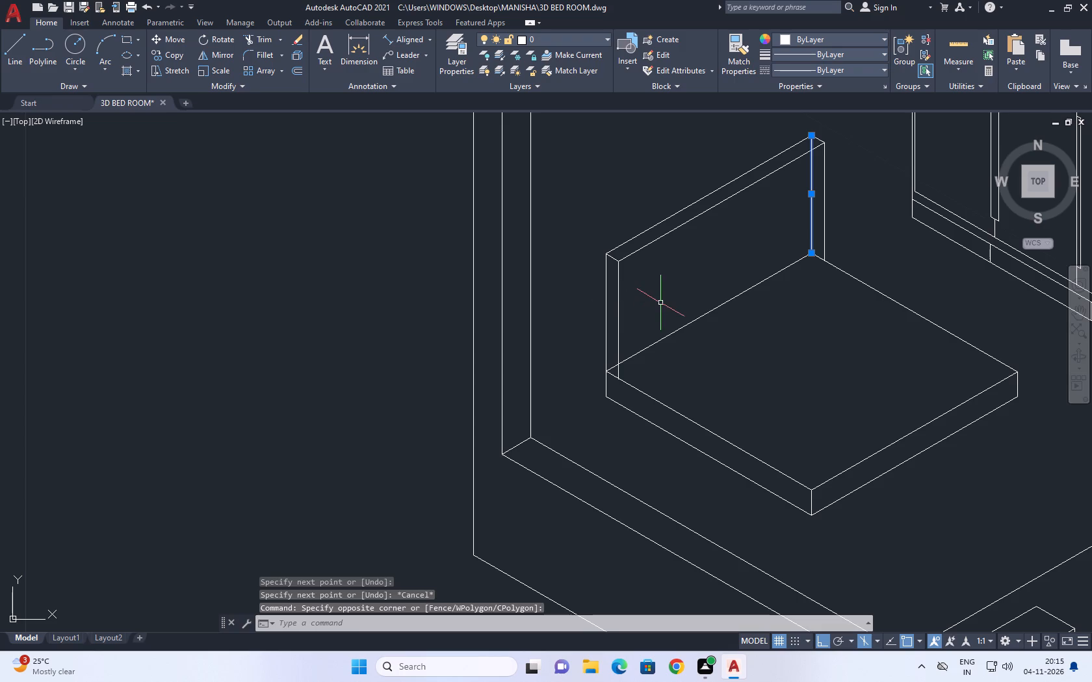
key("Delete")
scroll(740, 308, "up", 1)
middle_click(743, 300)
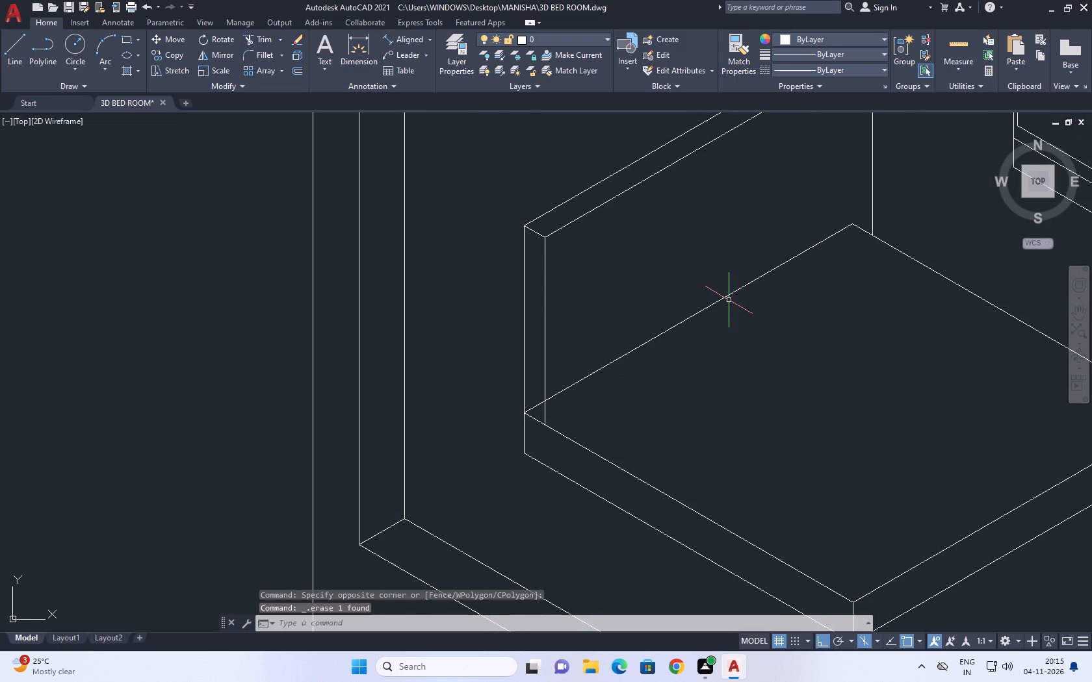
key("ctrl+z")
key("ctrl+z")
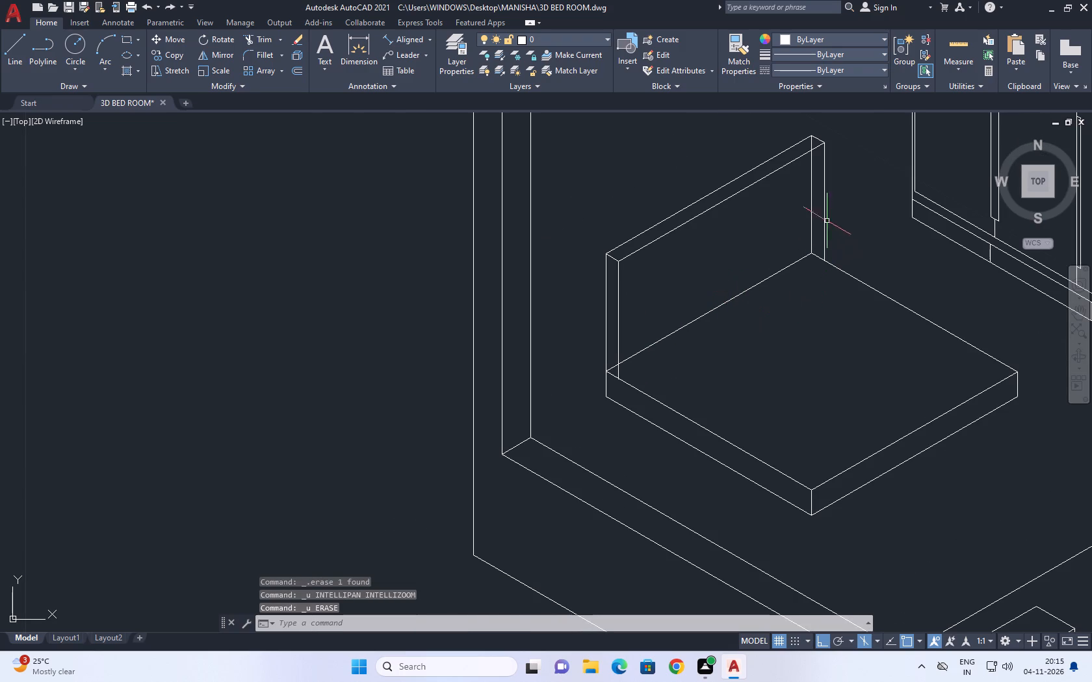
Trim away both segments of the hidden rear vertical edge at the headboard's far end.
middle_click_drag(817, 197, 814, 229)
key("t")
type("R")
key("space")
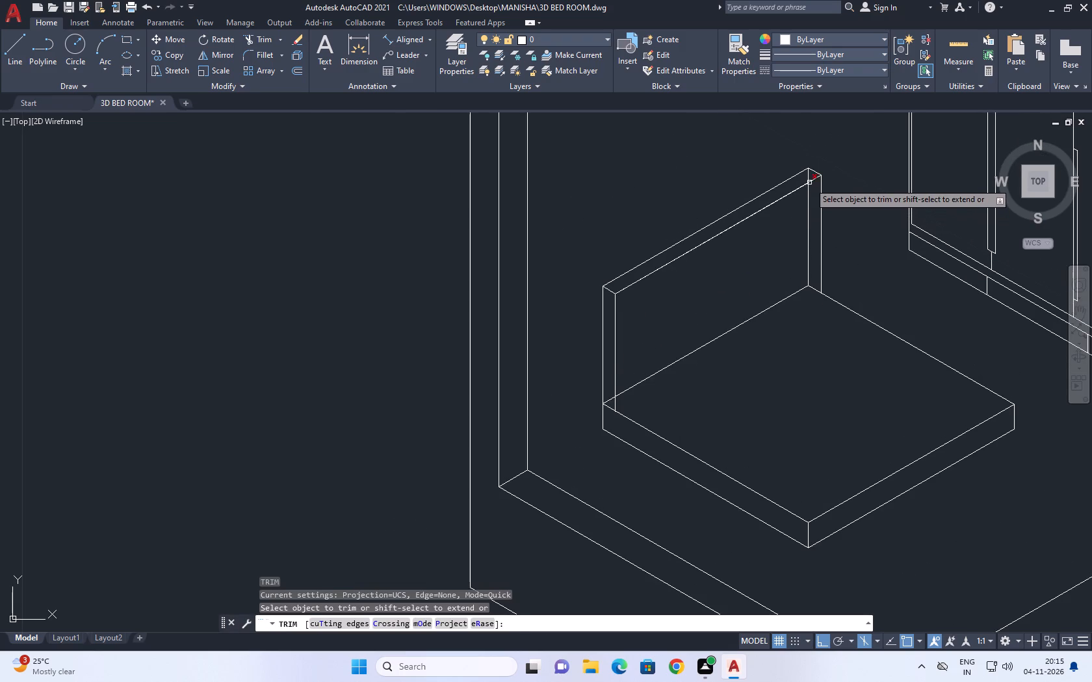
left_click(809, 178)
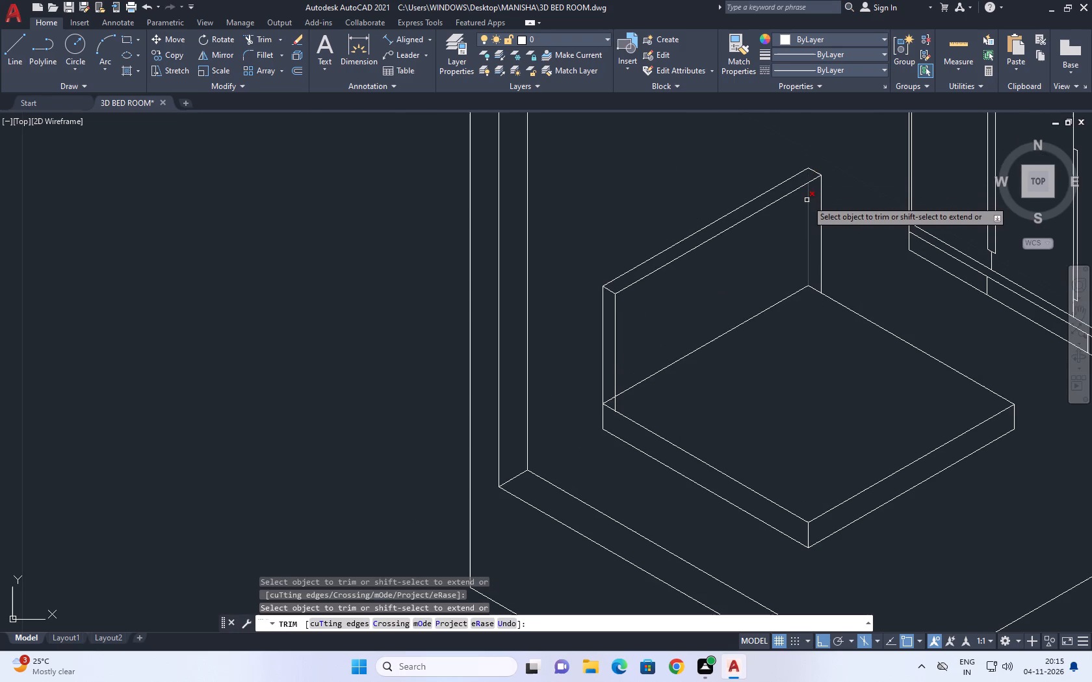
left_click(807, 200)
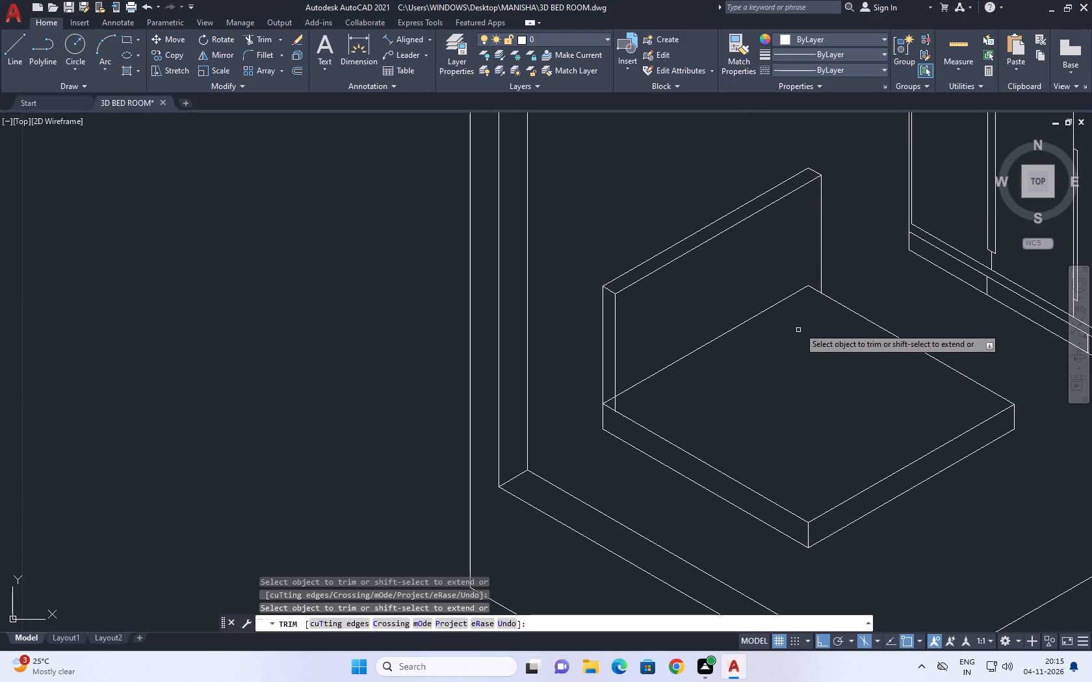
key("Escape")
Move the bed base's upper back edge forward to the foot of the headboard's front face.
left_click(698, 349)
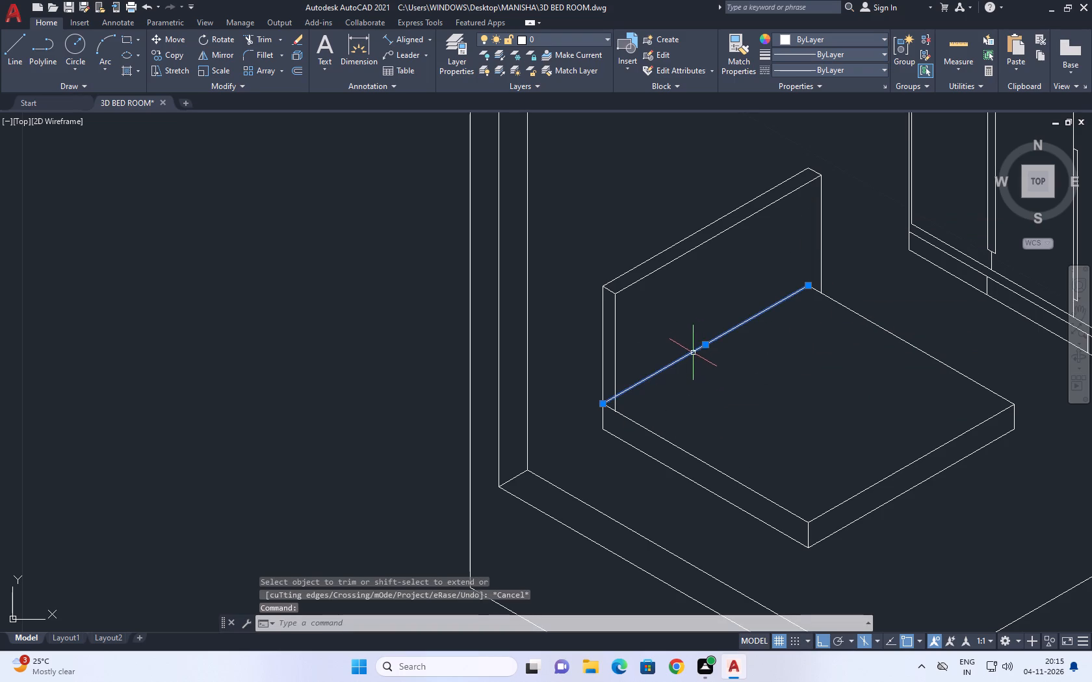
key("m")
key("space")
left_click(604, 404)
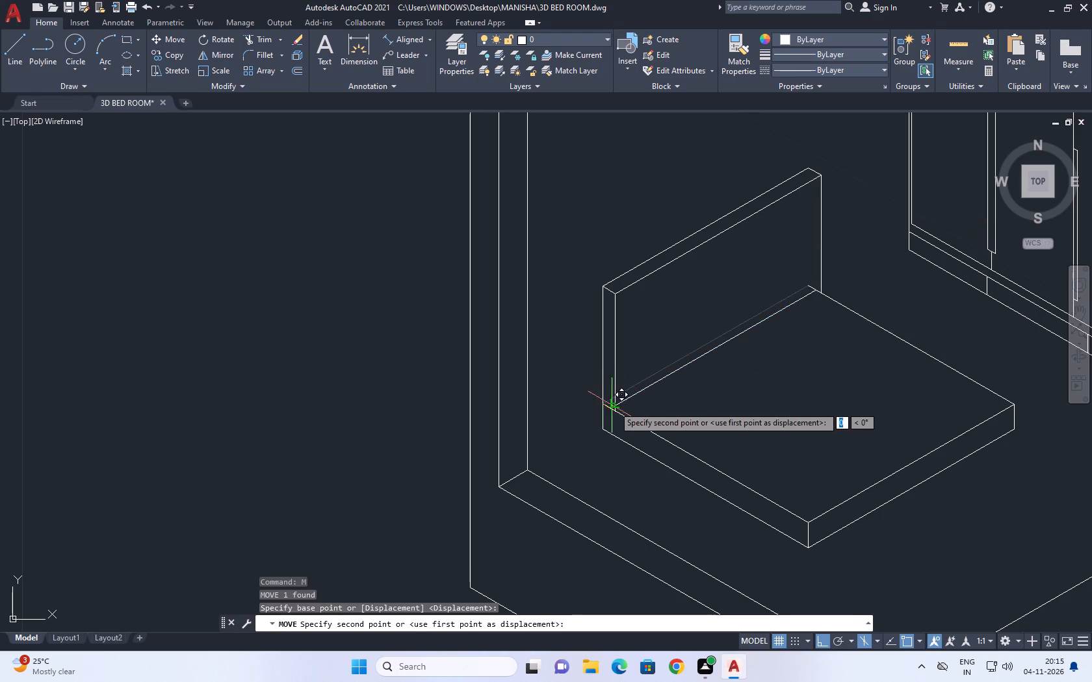
left_click(612, 410)
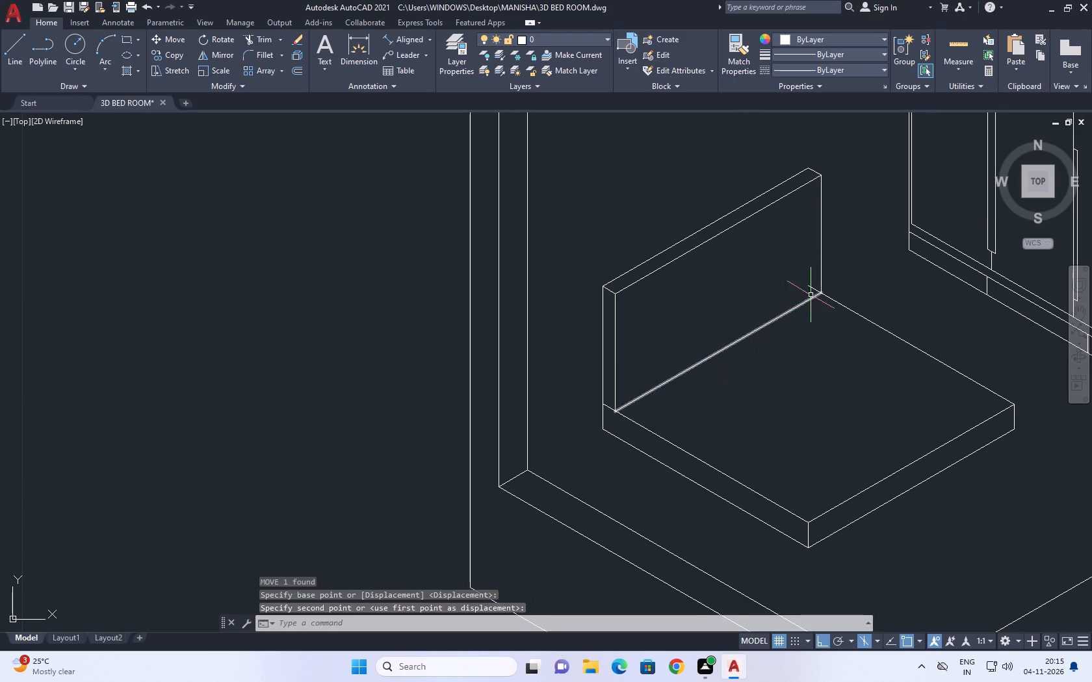
Trim the leftover stub of the bed base's upper edge behind the headboard's far end.
middle_click_drag(811, 294, 806, 305)
scroll(601, 428, "up", 3)
middle_click_drag(665, 400, 590, 422)
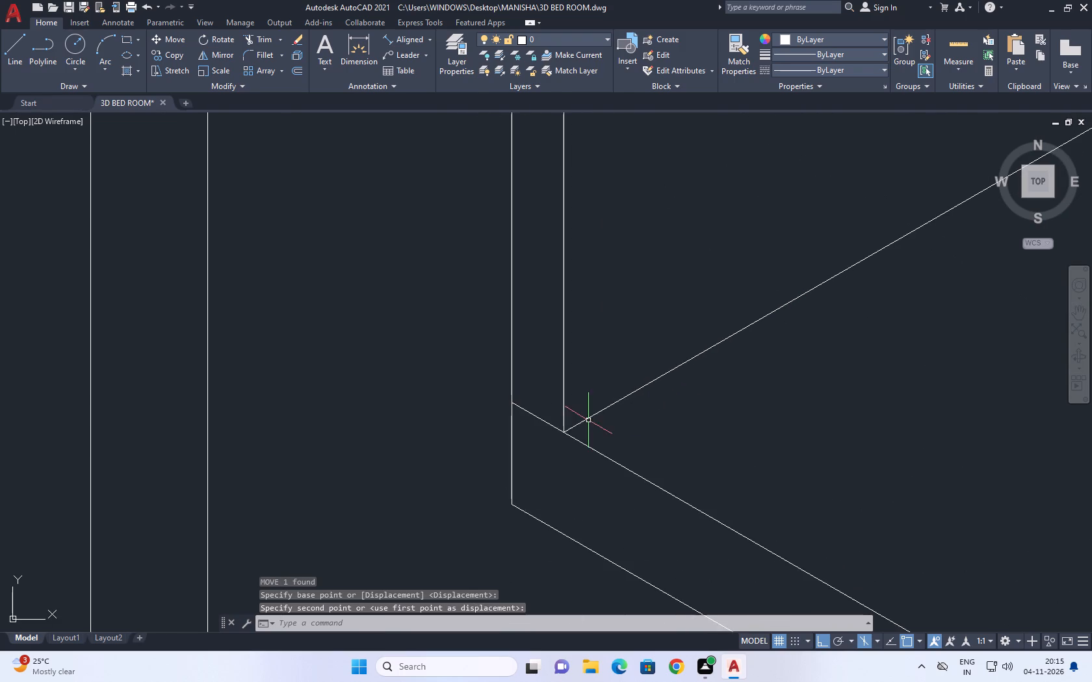
key("t")
key("r")
key("space")
scroll(630, 402, "down", 4)
left_click(740, 329)
key("Escape")
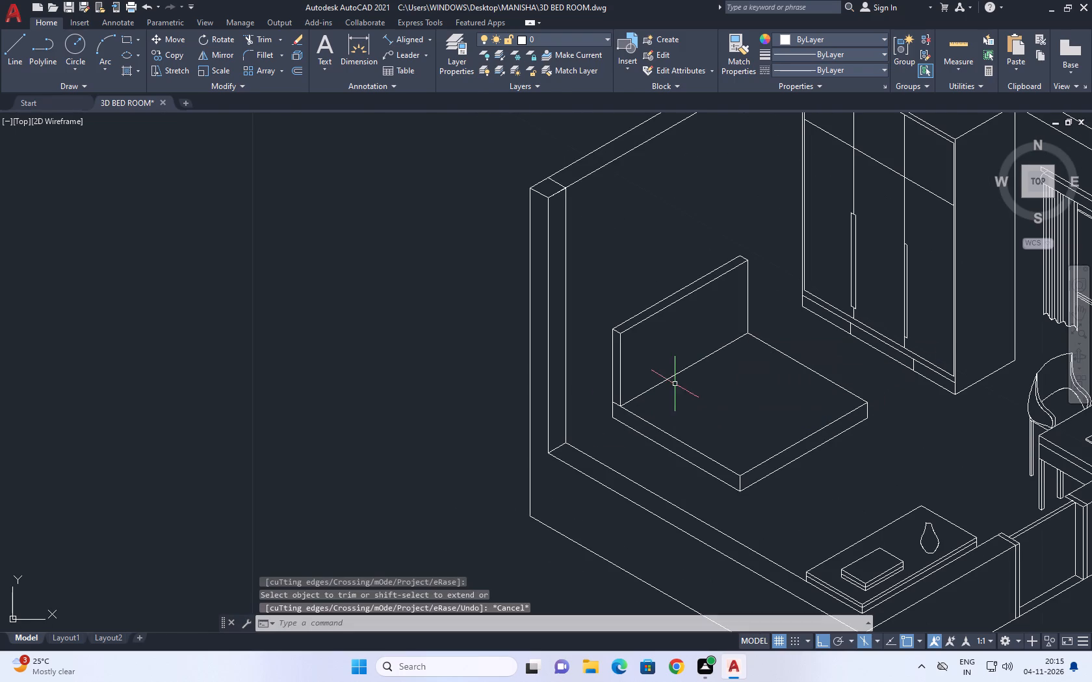
Draw a wavy freehand spline on the bed, running alongside the headboard, as the first pillow's back edge.
middle_click_drag(661, 375, 675, 382)
key("s")
type("PL")
key("space")
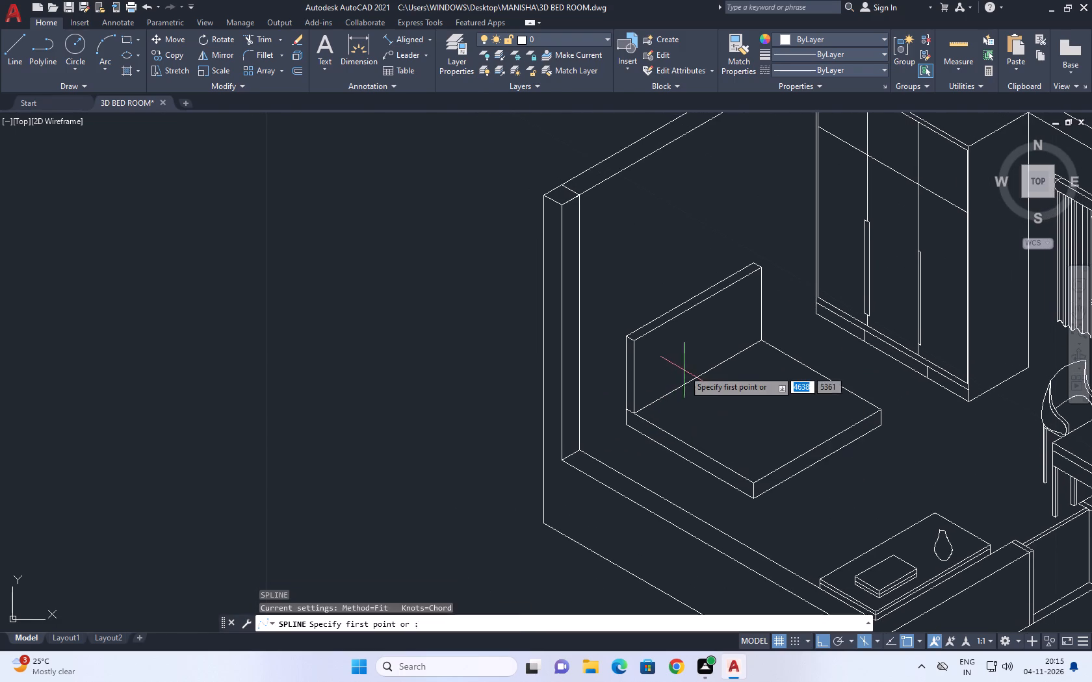
scroll(669, 397, "up", 3)
left_click(649, 457)
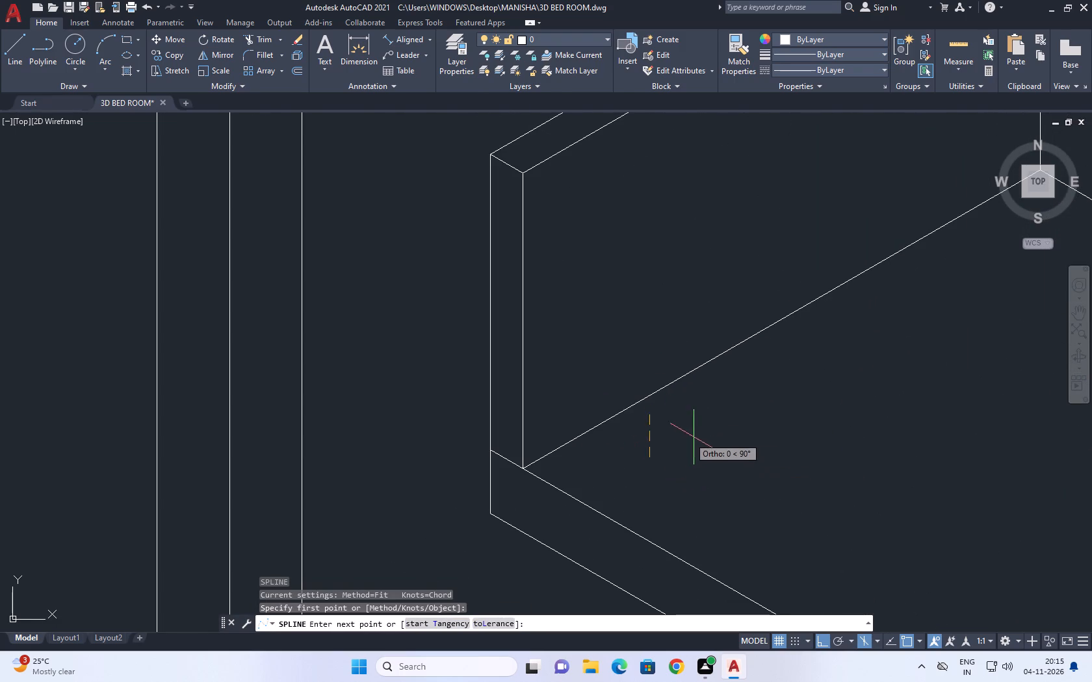
key("F5")
key("F8")
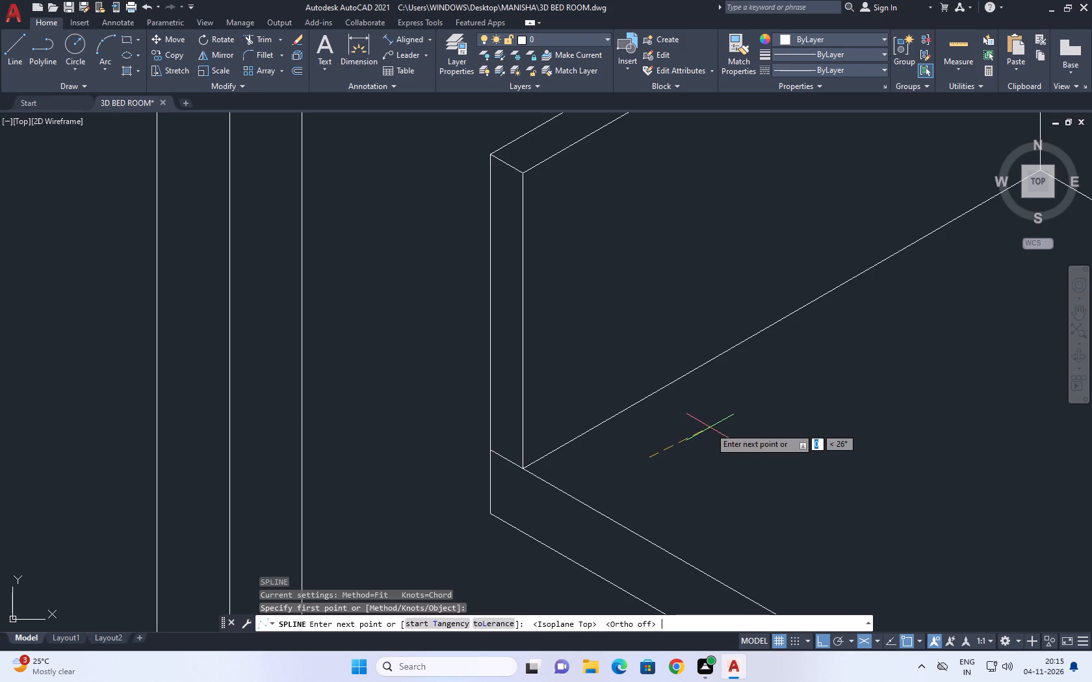
left_click(710, 428)
left_click(744, 406)
left_click(764, 398)
left_click(775, 386)
left_click(786, 379)
scroll(813, 357, "down", 2)
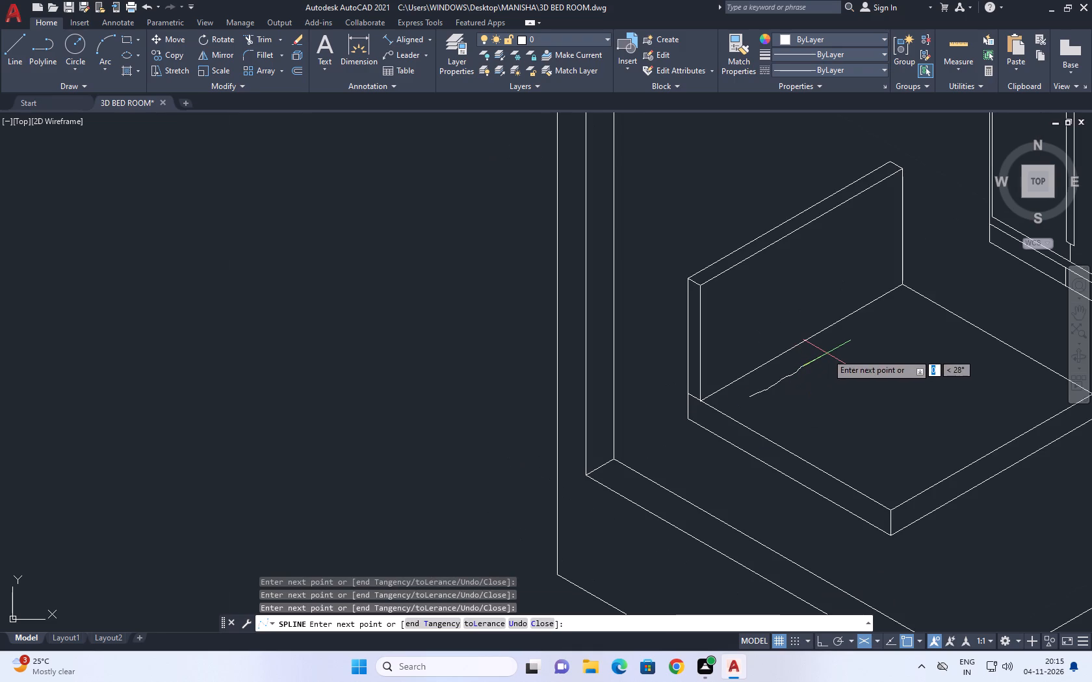
left_click(827, 353)
key("space")
Draw a curved spline from the back edge's near end as the pillow's near side with a rounded front corner.
key("space")
left_click(751, 394)
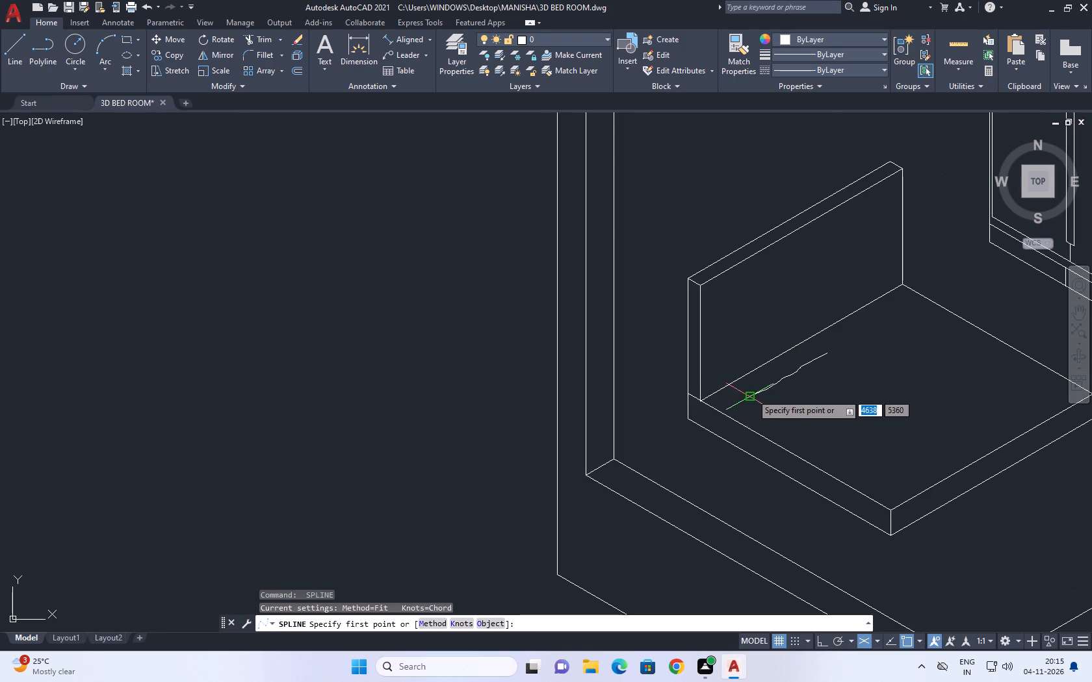
left_click(768, 409)
left_click(775, 426)
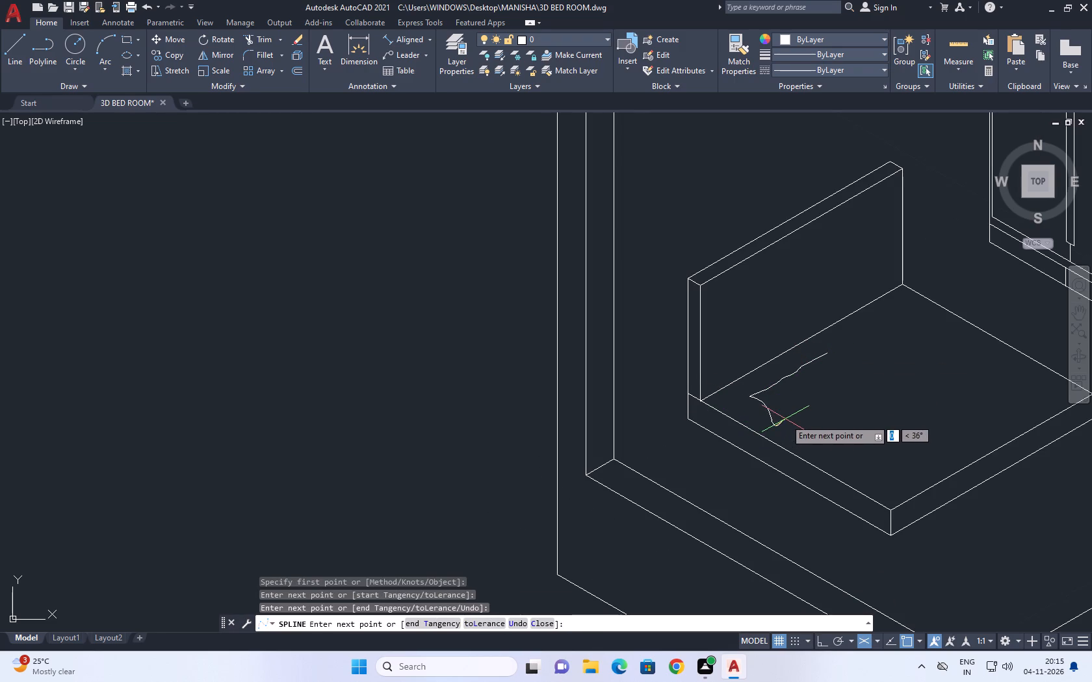
left_click(786, 419)
key("space")
Draw a wavy spline from the end of the near side as the pillow's front edge, roughly parallel to the back edge.
scroll(775, 421, "up", 2)
key("space")
left_click(797, 421)
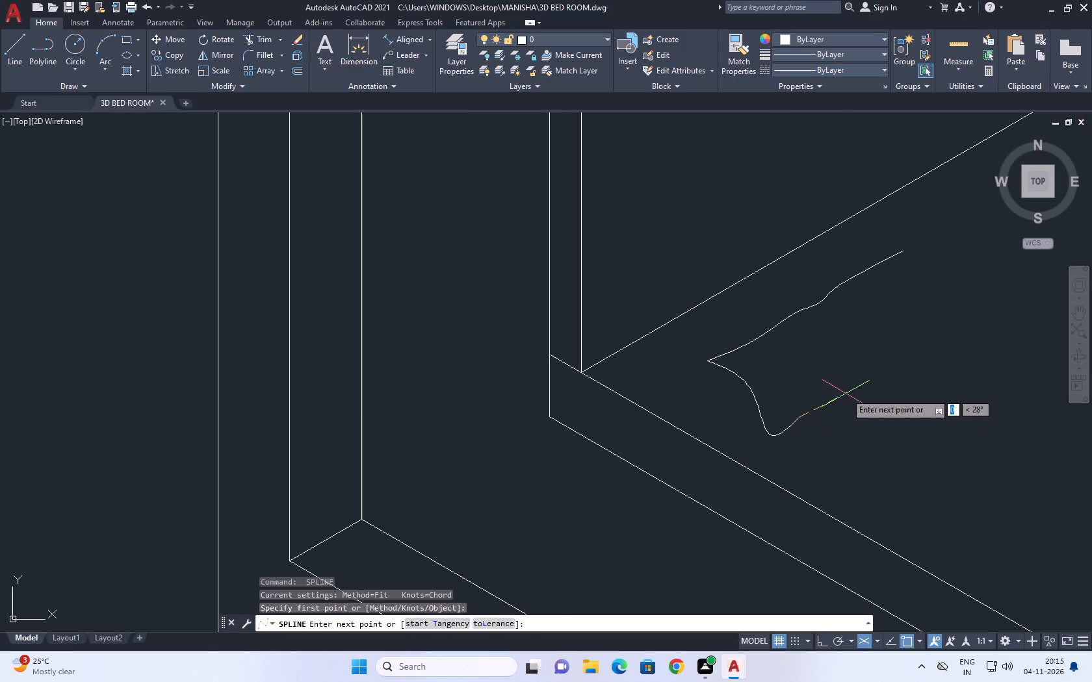
left_click(846, 393)
left_click(869, 369)
left_click_drag(892, 353, 900, 352)
left_click(929, 340)
key("space")
Draw a curved spline from the pillow's back edge to the end of its front edge as the far side.
key("space")
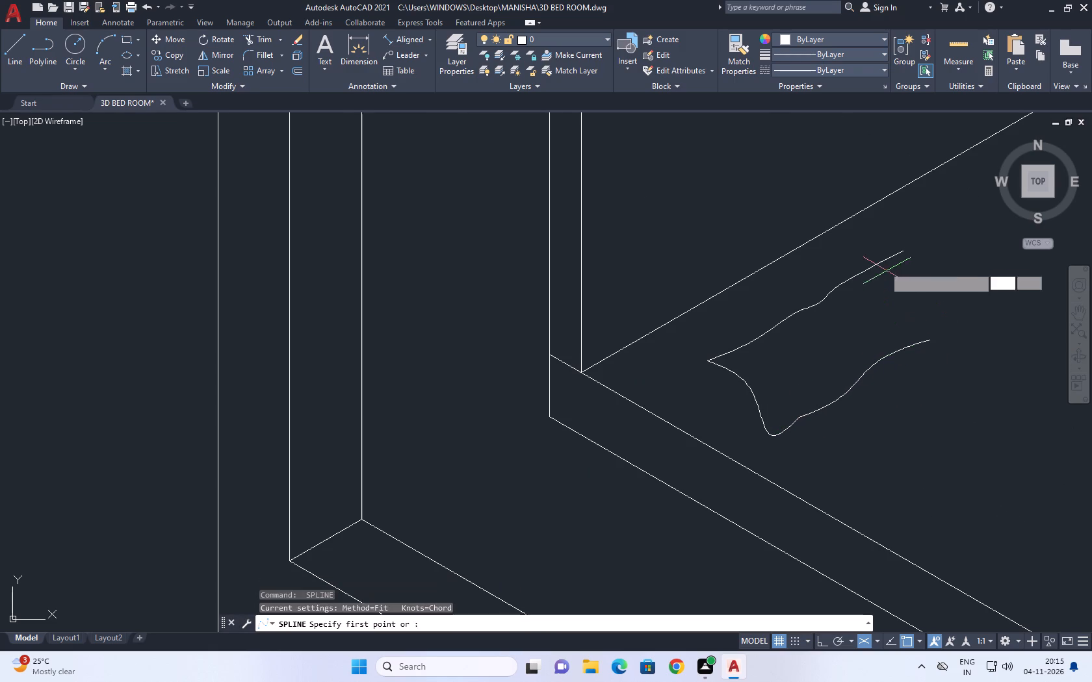
left_click(879, 262)
left_click_drag(880, 290, 883, 297)
left_click(894, 304)
left_click_drag(904, 312, 912, 324)
left_click(929, 339)
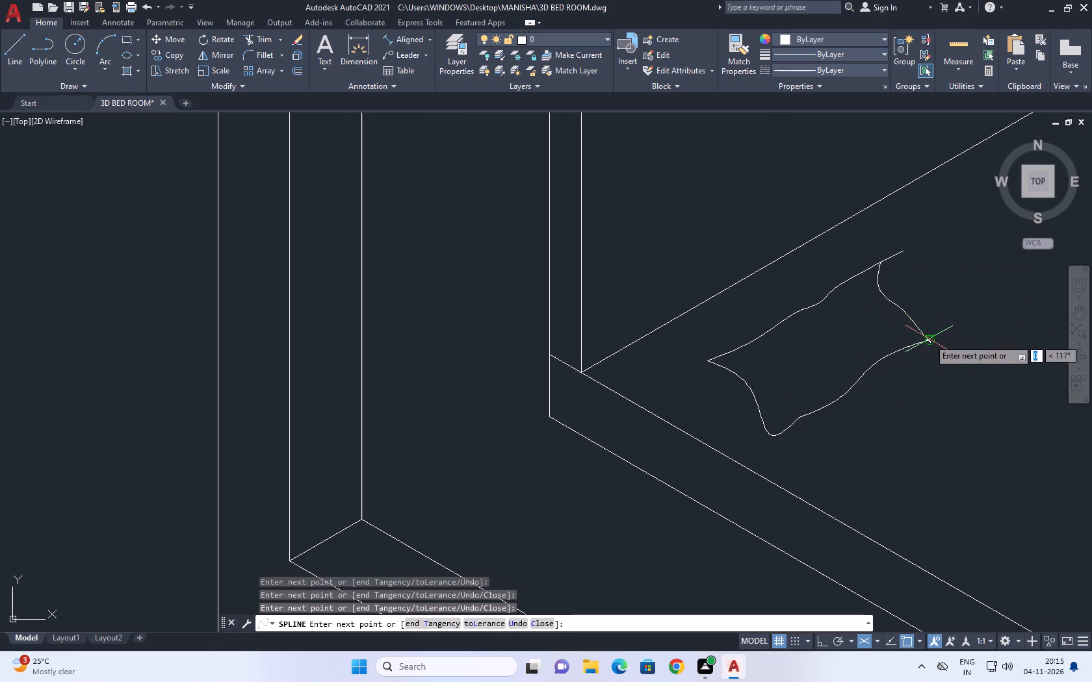
key("space")
Stretch the overhanging end of the pillow's back spline to the top of the far side curve.
middle_click_drag(871, 298, 821, 372)
scroll(824, 340, "up", 1)
left_click(854, 342)
left_click(850, 318)
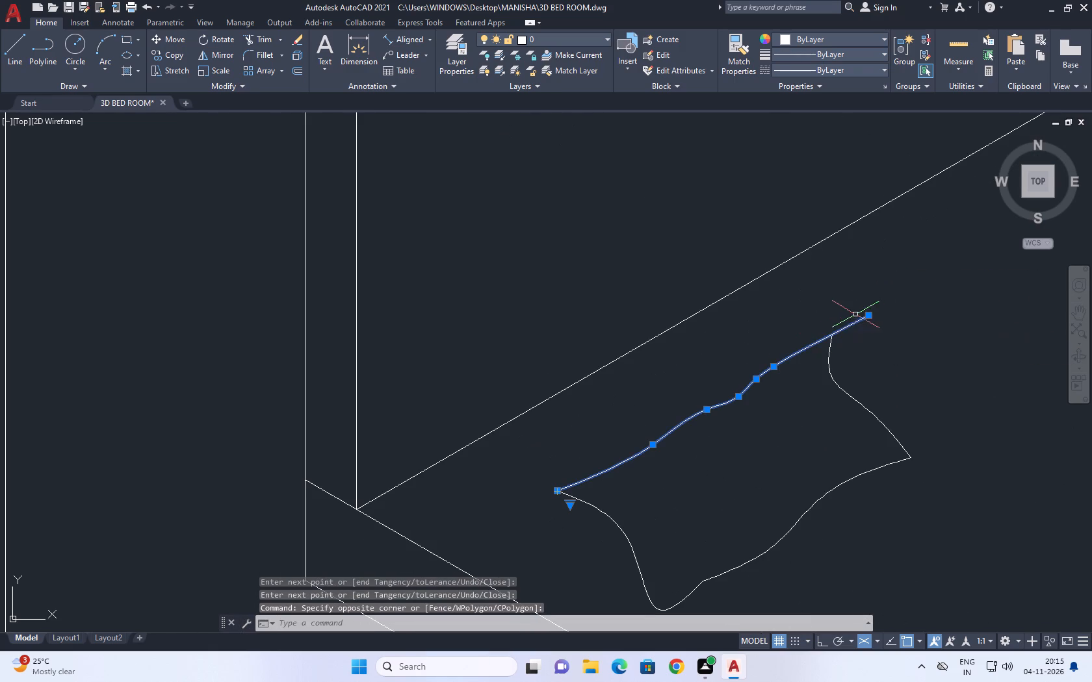
left_click(871, 314)
left_click(835, 335)
scroll(803, 294, "down", 3)
key("Escape")
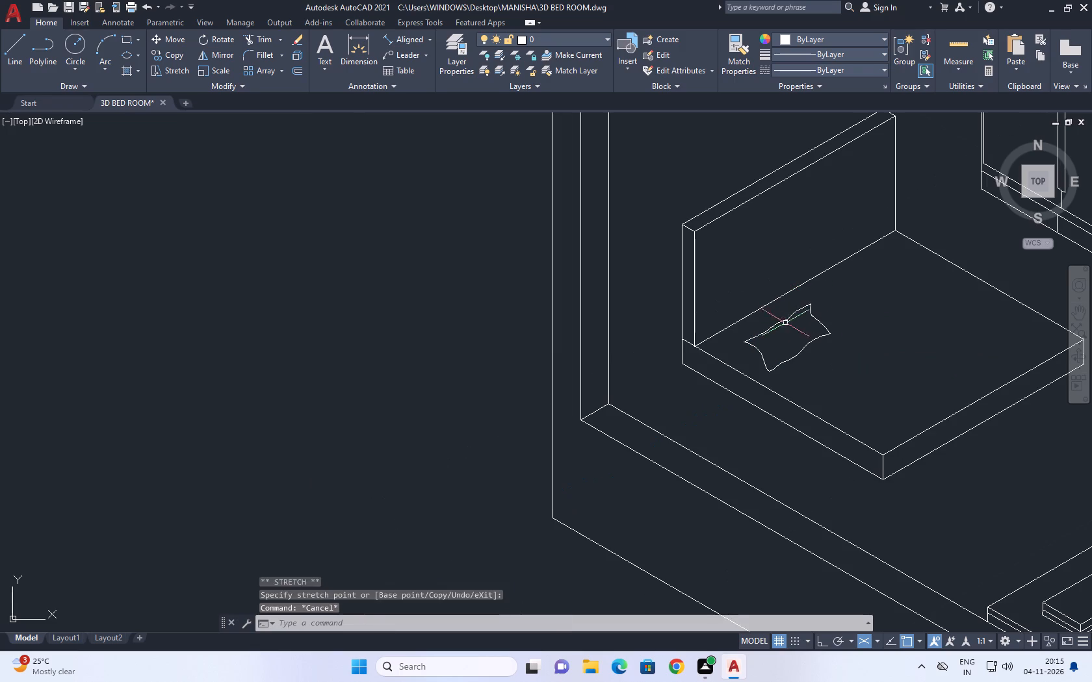
key("Escape")
Copy the whole pillow outline along the headboard direction to place a second pillow beside it.
left_click_drag(726, 269, 725, 275)
left_click(838, 388)
middle_click_drag(837, 347, 757, 390)
key("c")
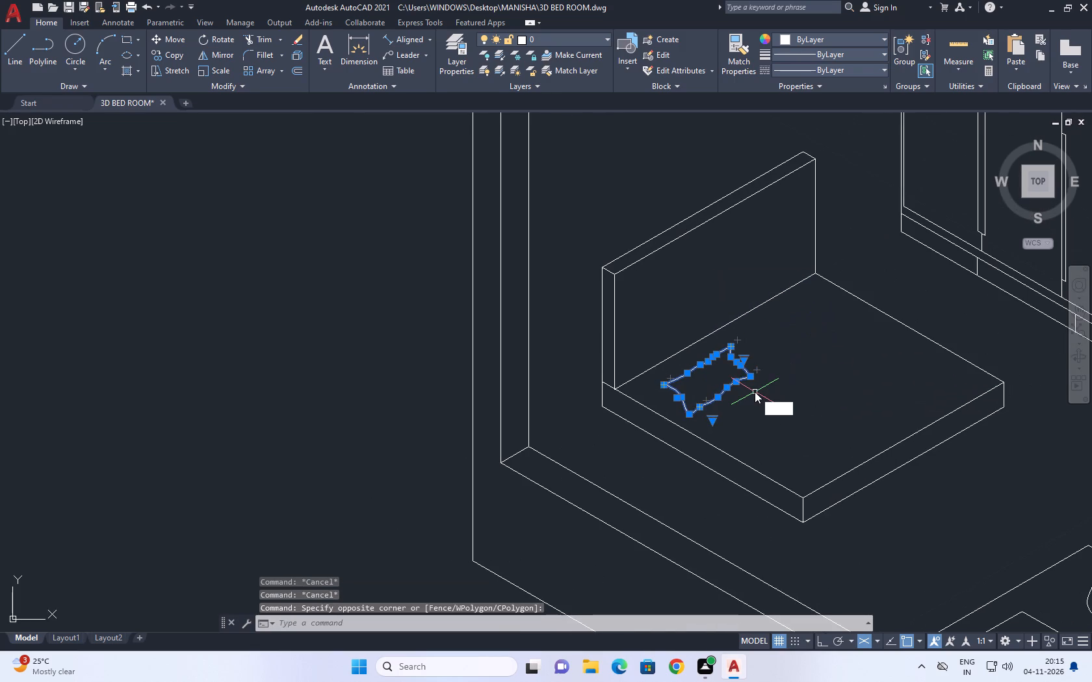
key("o")
key("space")
left_click(778, 391)
left_click(864, 338)
key("Escape")
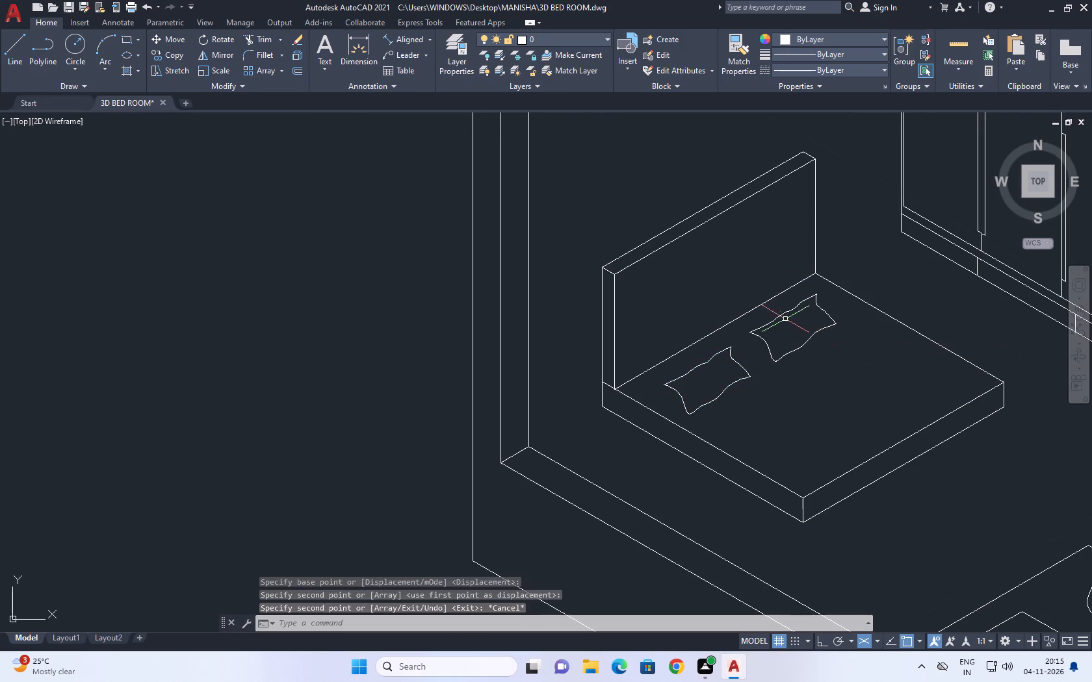
Copy the first pillow twice toward the headboard to form a rear pair behind the two front pillows.
left_click(661, 307)
left_click(757, 423)
type("CO")
key("space")
left_click(737, 405)
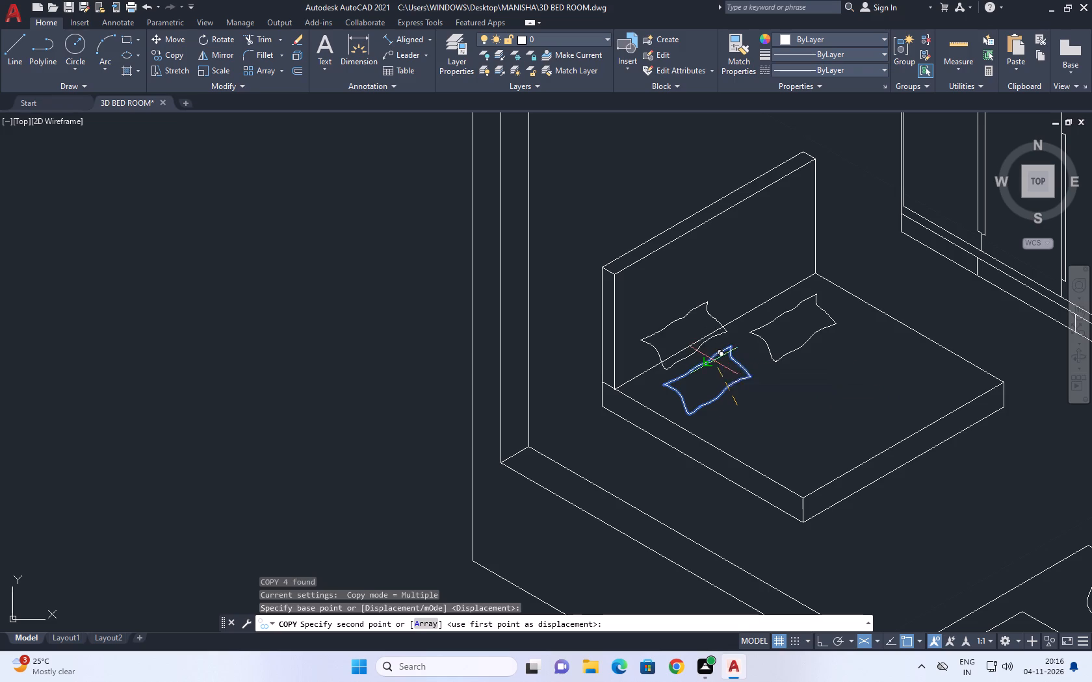
left_click(714, 360)
left_click(795, 318)
key("Escape")
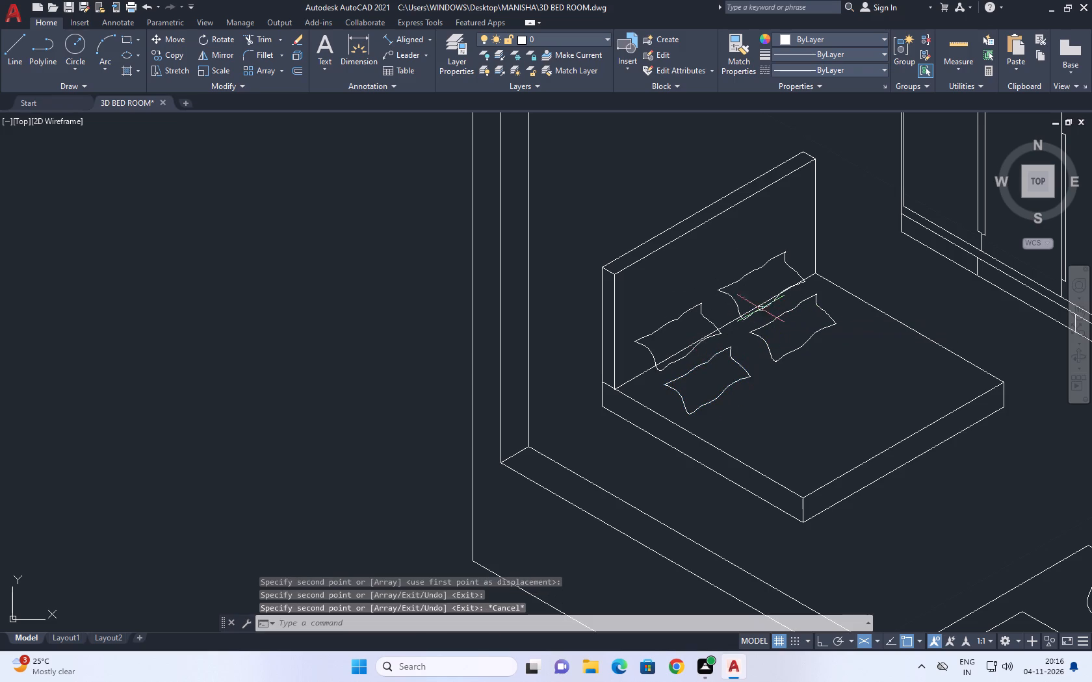
Trim the bed base's back edge where it crosses the two rear pillows.
key("t")
key("r")
key("space")
scroll(681, 362, "up", 1)
left_click(671, 353)
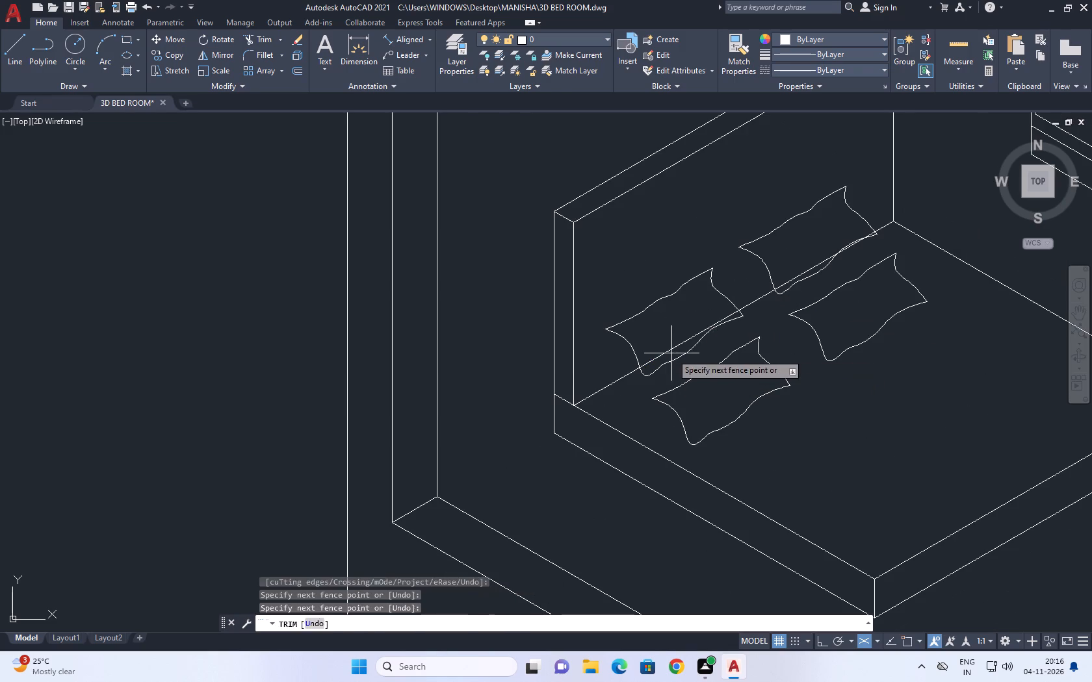
left_click(671, 346)
left_click(801, 275)
scroll(844, 259, "up", 2)
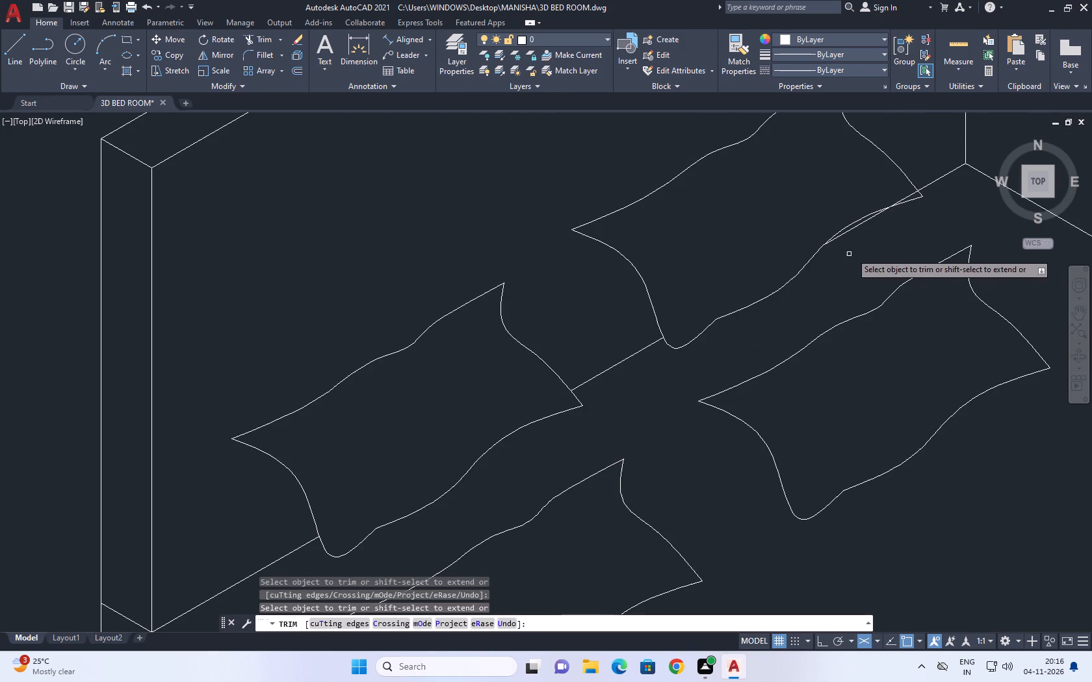
left_click(853, 229)
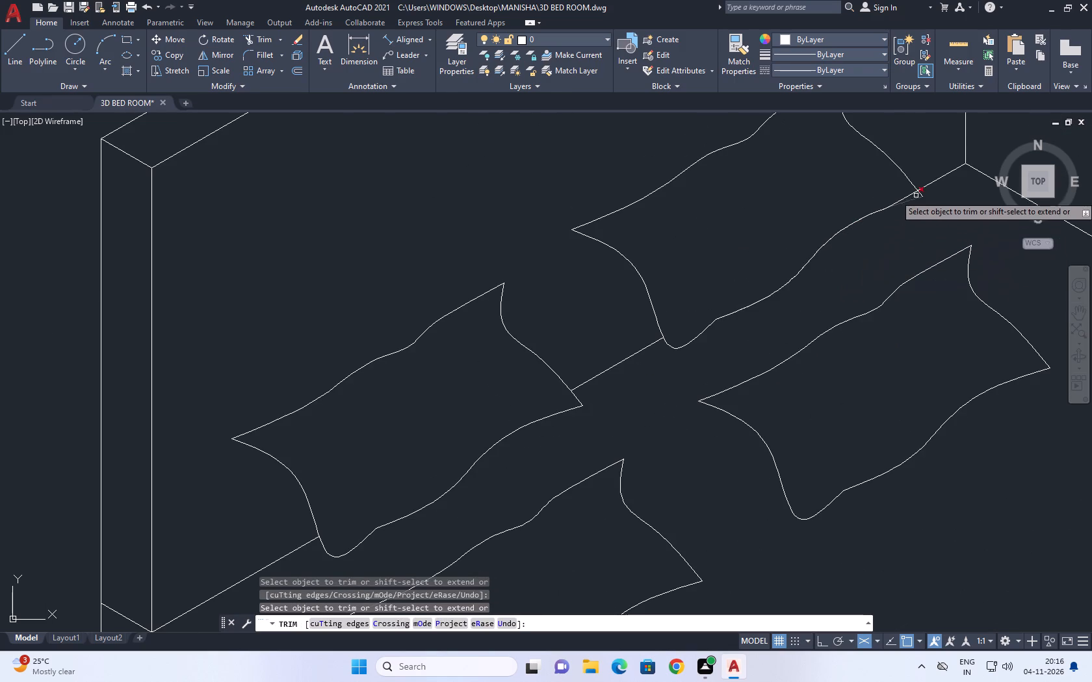
left_click(907, 192)
left_click(911, 196)
scroll(811, 297, "down", 1)
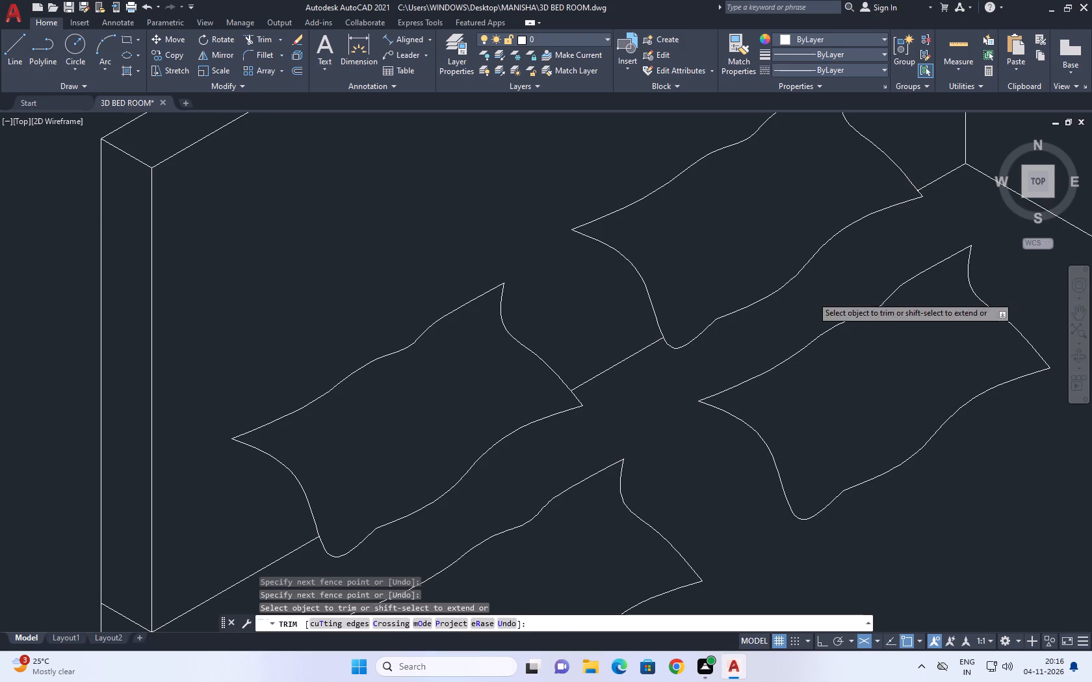
scroll(809, 297, "down", 3)
key("Escape")
scroll(773, 325, "down", 2)
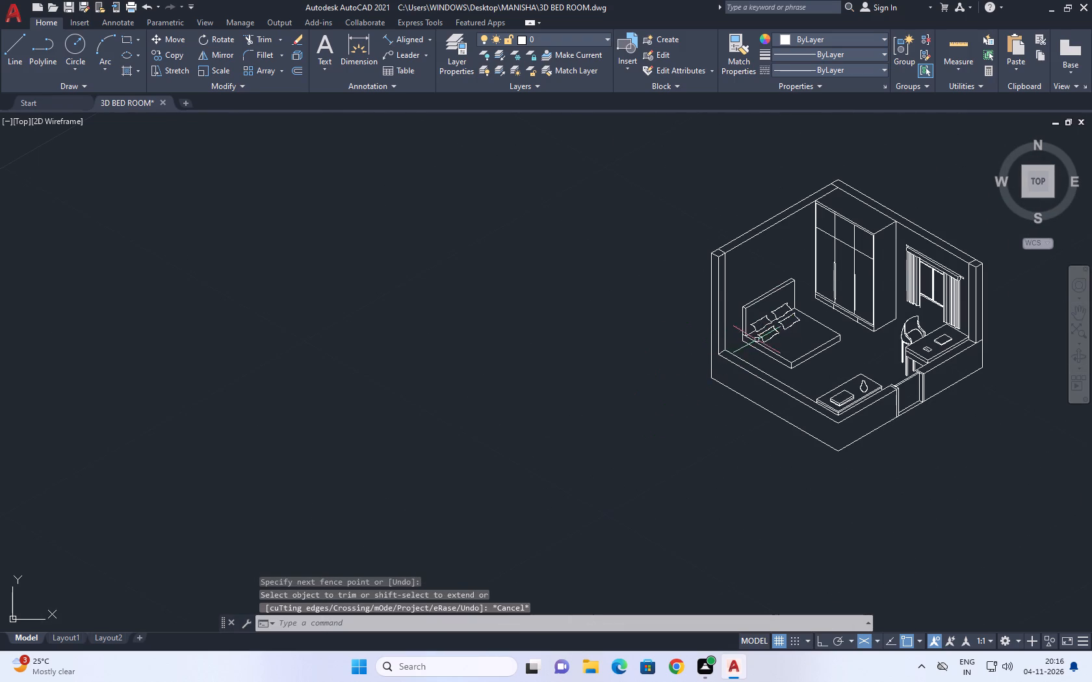
Draw a four-sided isometric outline on the floor between the left wall and the bed's near side, using lines along the isometric axes.
scroll(757, 338, "up", 1)
middle_click_drag(751, 342, 725, 409)
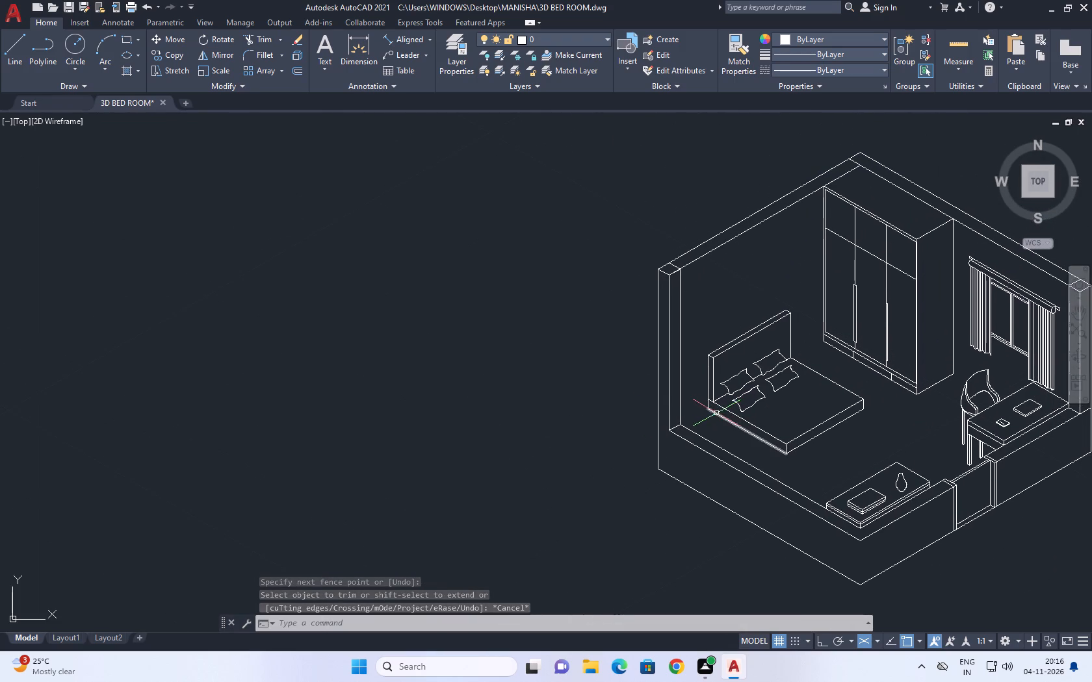
key("l")
key("space")
scroll(707, 413, "up", 3)
scroll(623, 435, "up", 2)
left_click(600, 445)
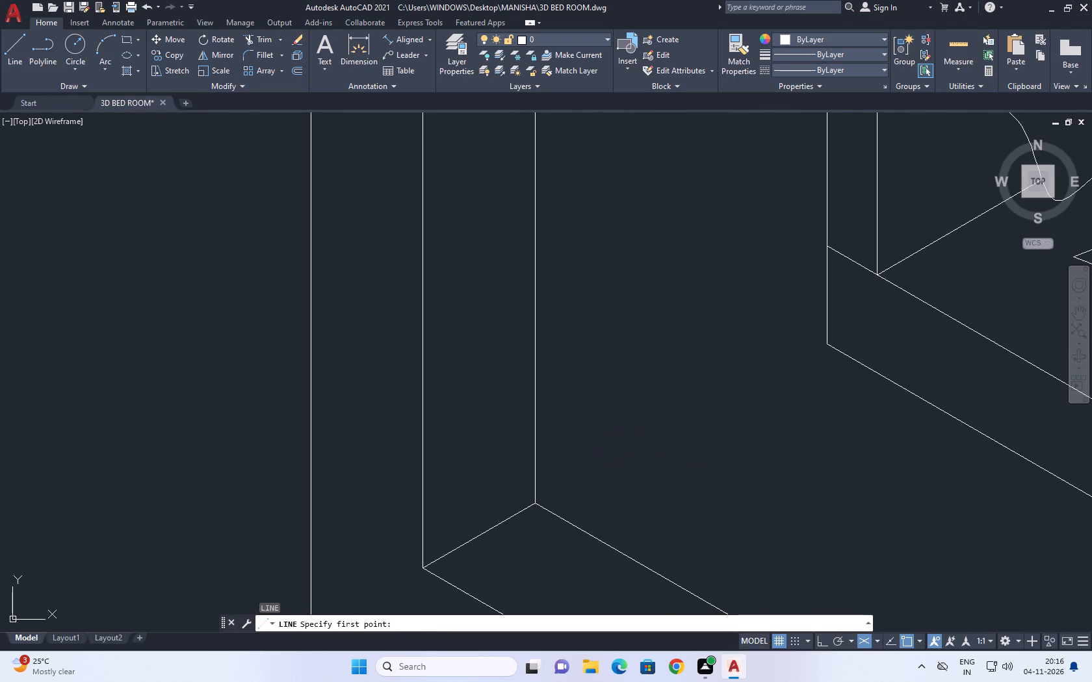
key("F5")
key("F8")
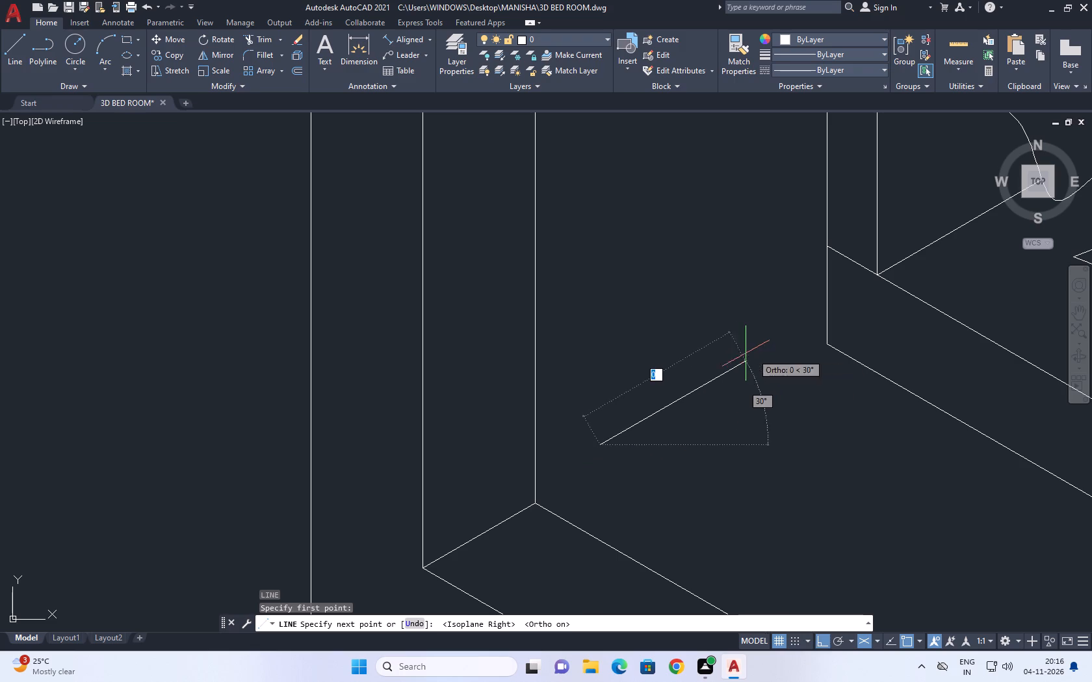
left_click(744, 346)
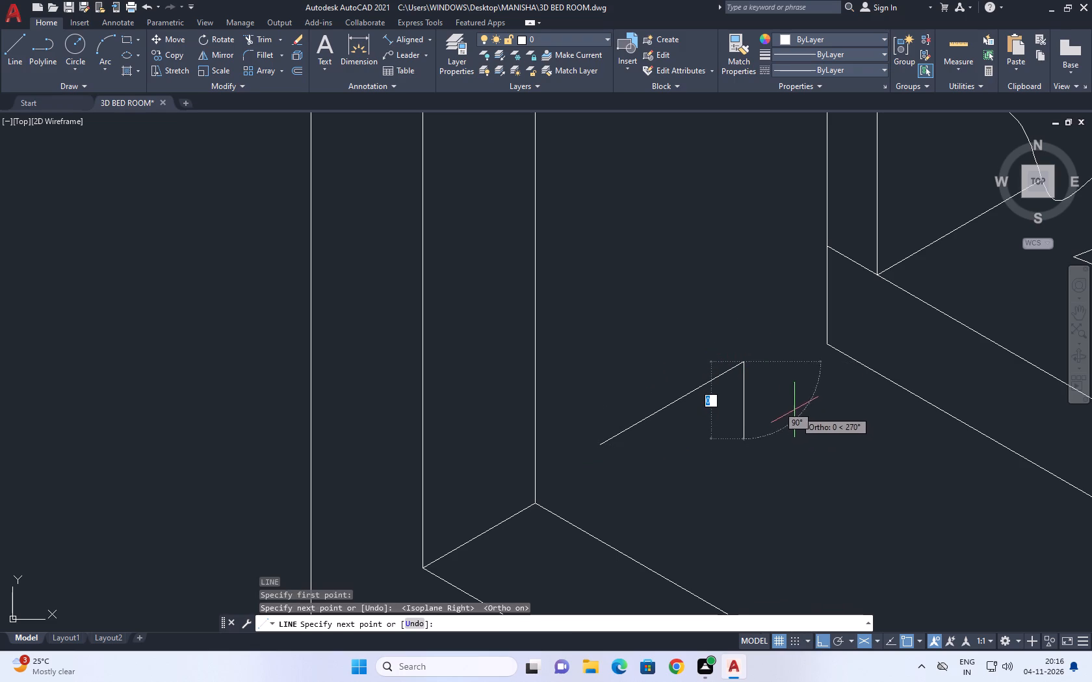
key("F5")
scroll(786, 406, "down", 1)
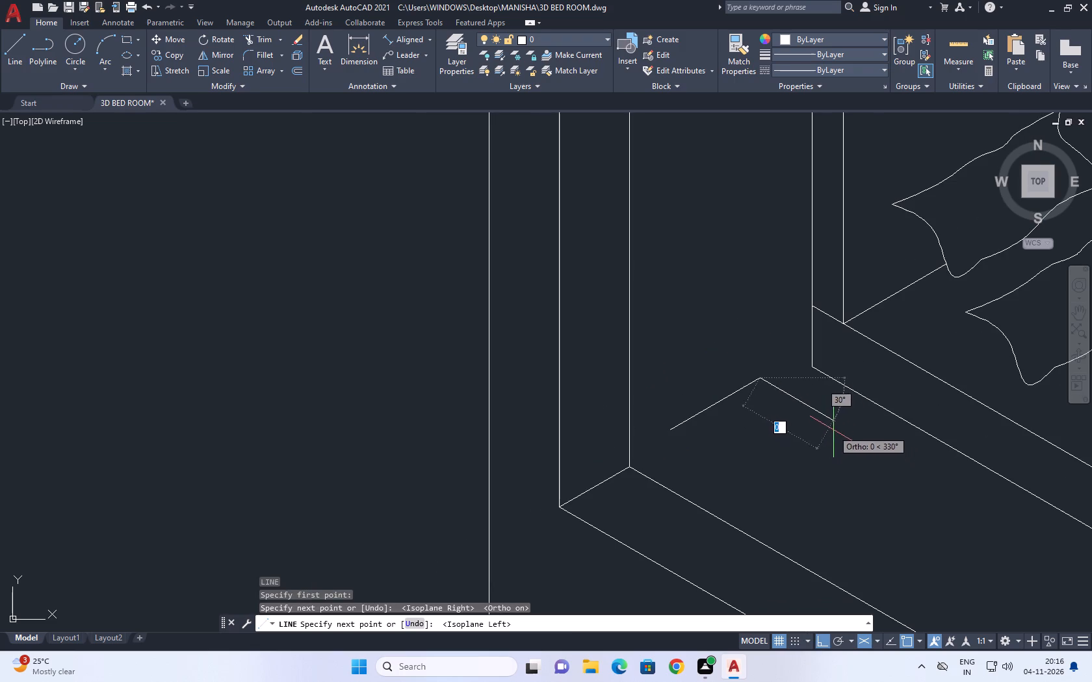
left_click(841, 432)
key("F5")
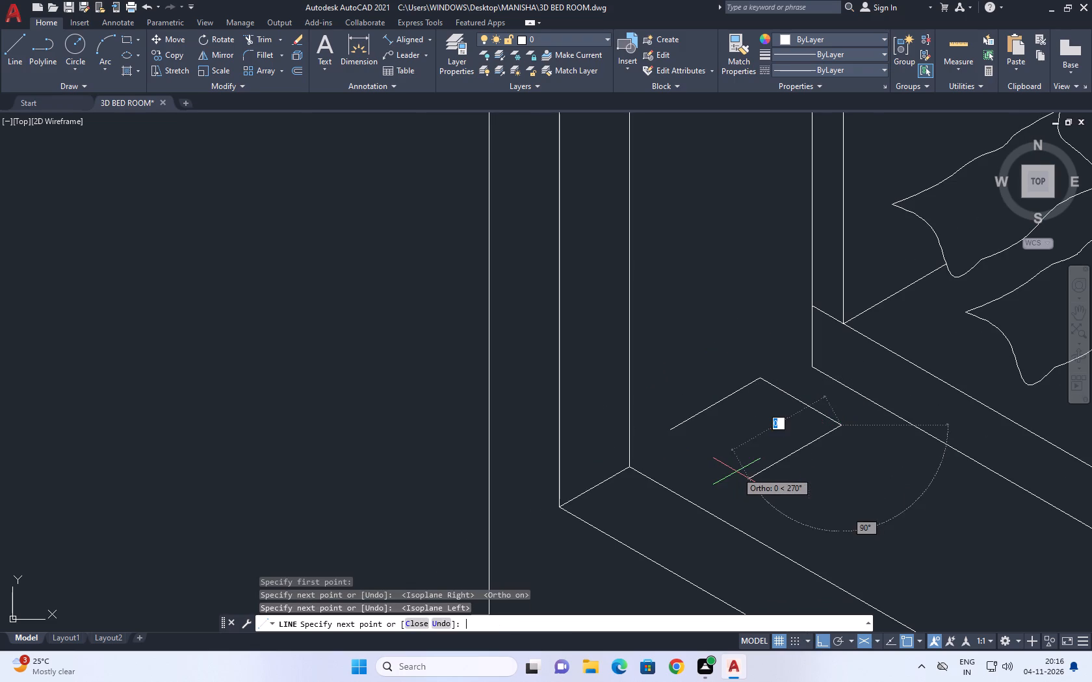
left_click(725, 471)
key("space")
key("space")
left_click(674, 427)
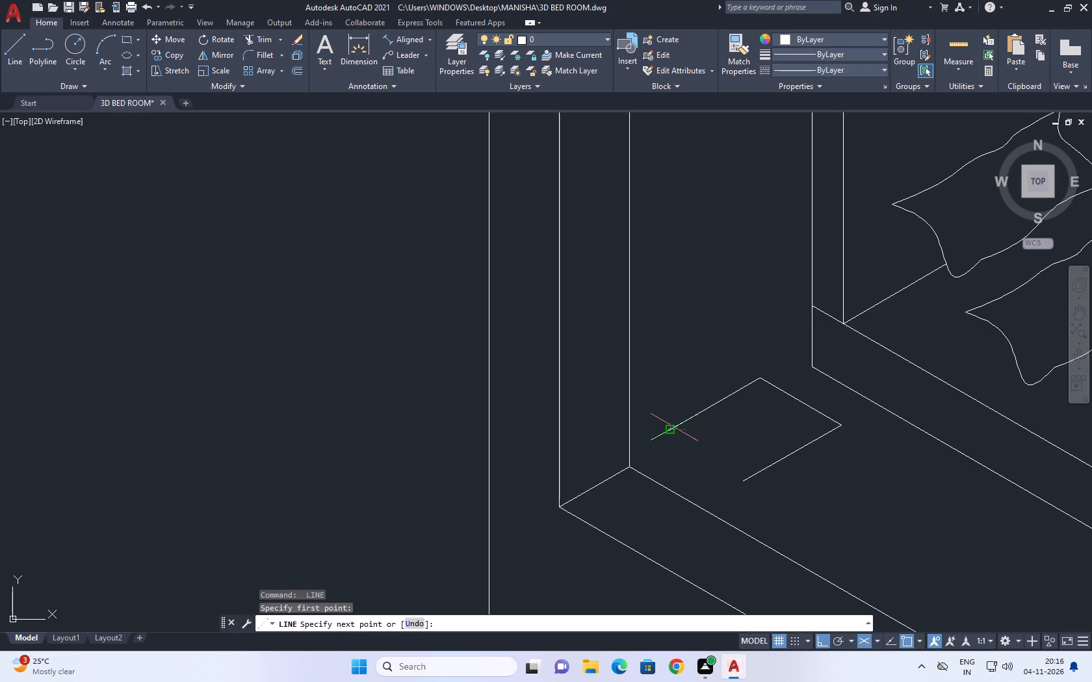
left_click(773, 487)
key("Escape")
Trim the two overhanging line ends at the outline's front corner.
key("t")
key("r")
key("space")
scroll(748, 488, "up", 2)
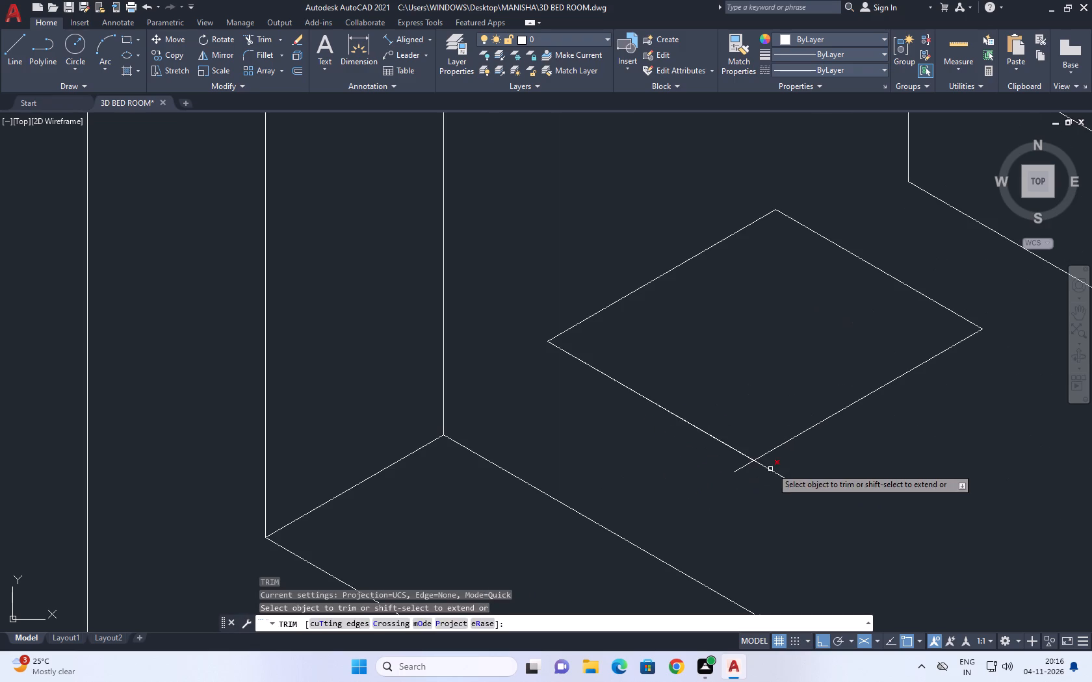
left_click(788, 464)
left_click_drag(739, 467, 708, 459)
key("Escape")
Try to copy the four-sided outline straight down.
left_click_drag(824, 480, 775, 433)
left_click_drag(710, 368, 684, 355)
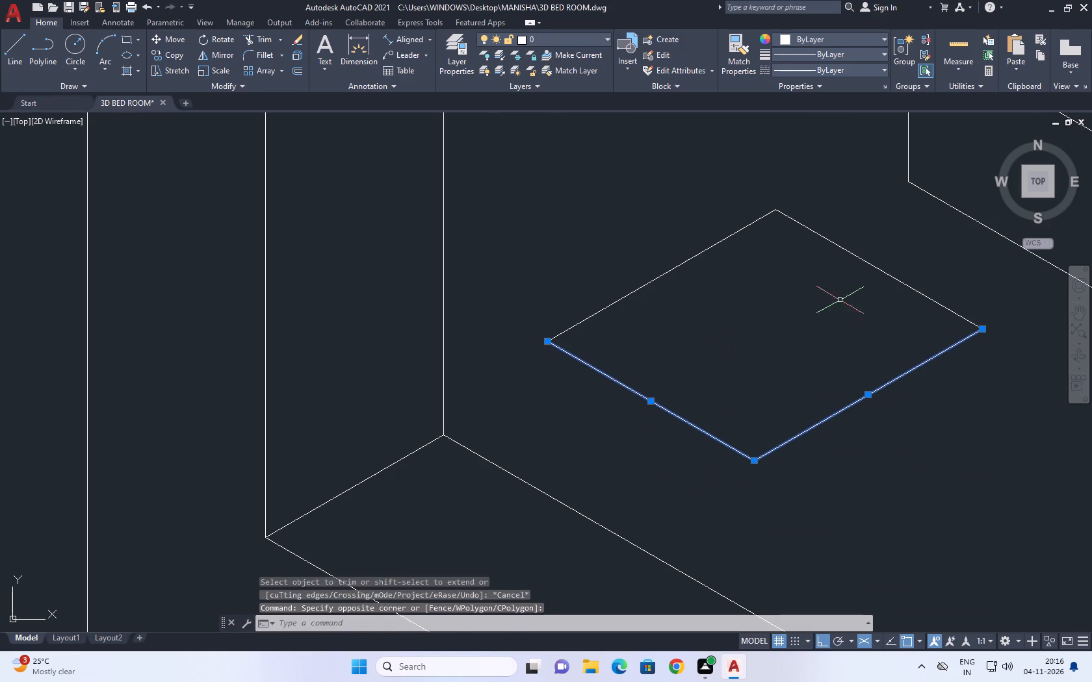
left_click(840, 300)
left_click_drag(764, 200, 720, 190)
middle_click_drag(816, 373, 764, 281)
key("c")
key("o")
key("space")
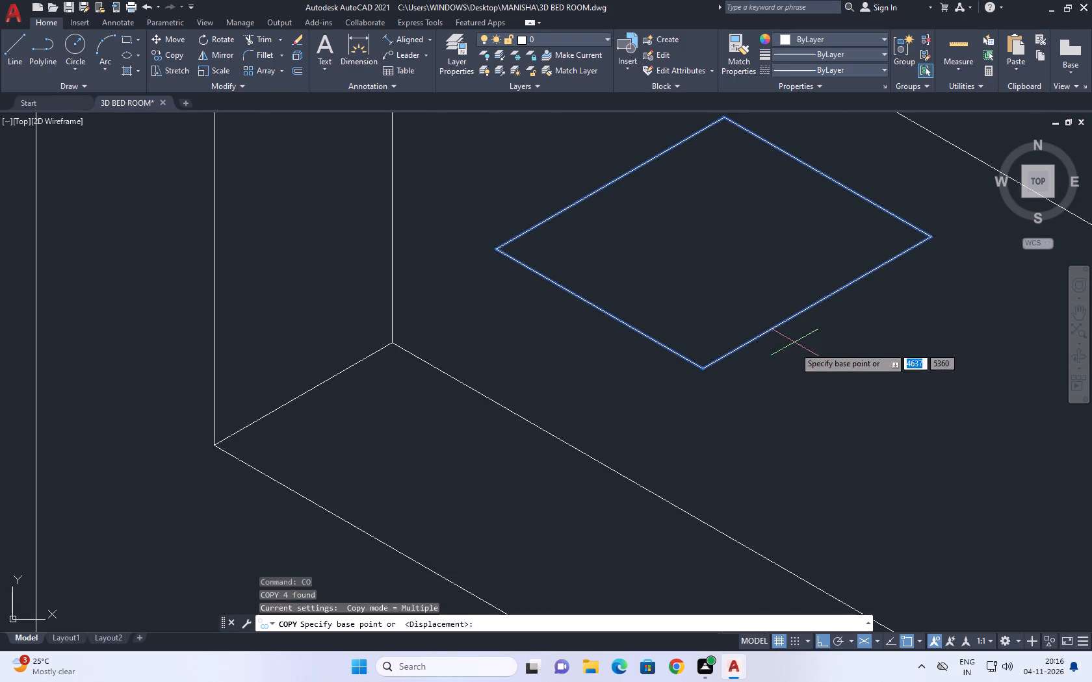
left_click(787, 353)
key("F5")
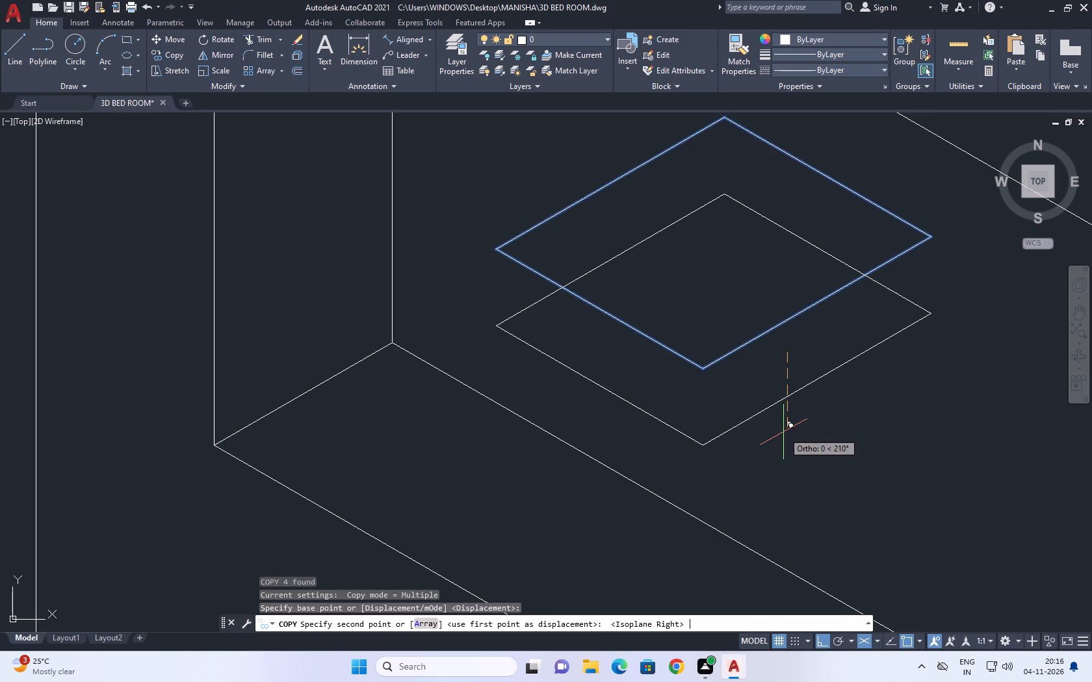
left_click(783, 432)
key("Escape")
Copy the four outline edges a short distance straight down to form the lower face of a thin box.
left_click_drag(744, 378, 699, 329)
left_click(642, 276)
left_click(606, 178)
left_click(548, 210)
left_click(814, 166)
left_click(782, 188)
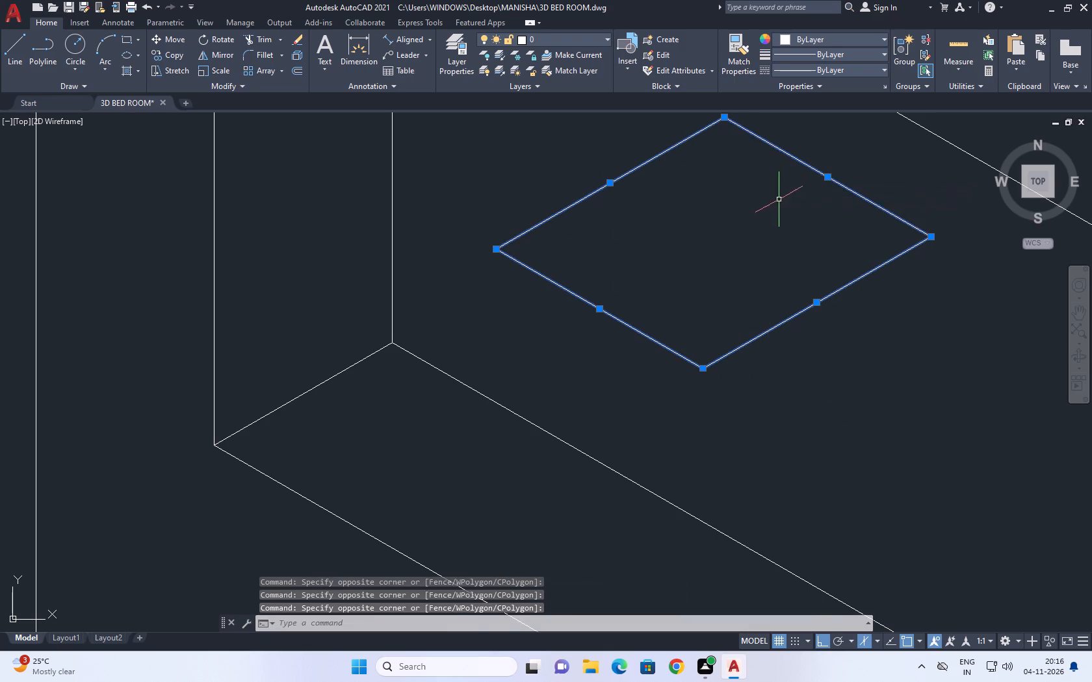
middle_click_drag(779, 202, 779, 233)
key("c")
key("o")
key("space")
left_click(785, 370)
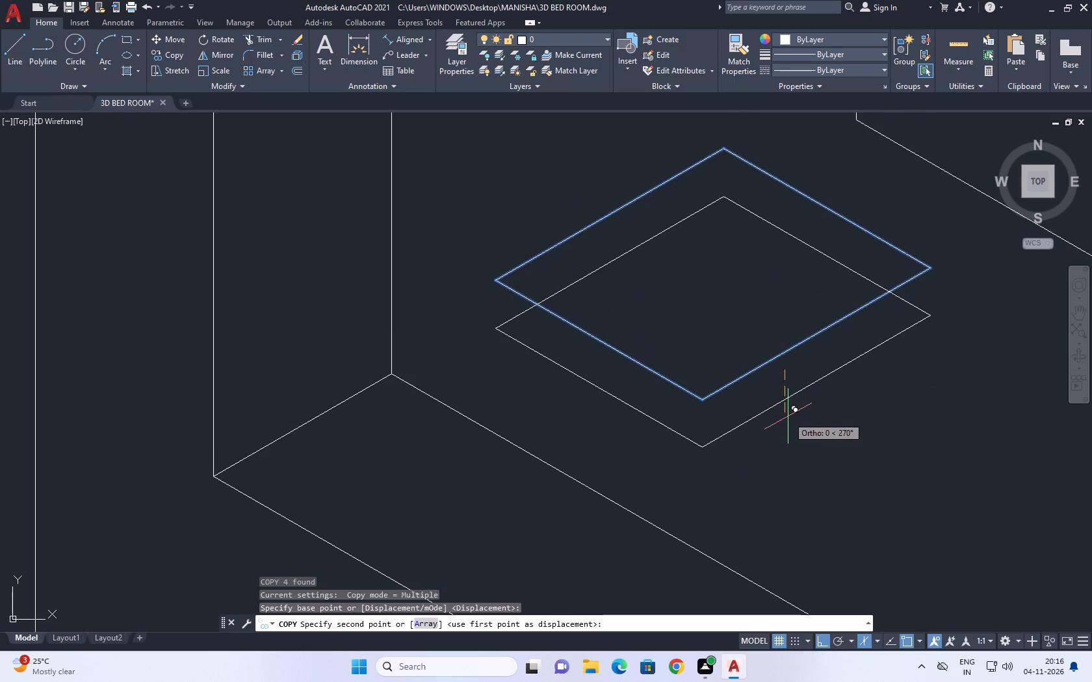
left_click(788, 416)
key("Escape")
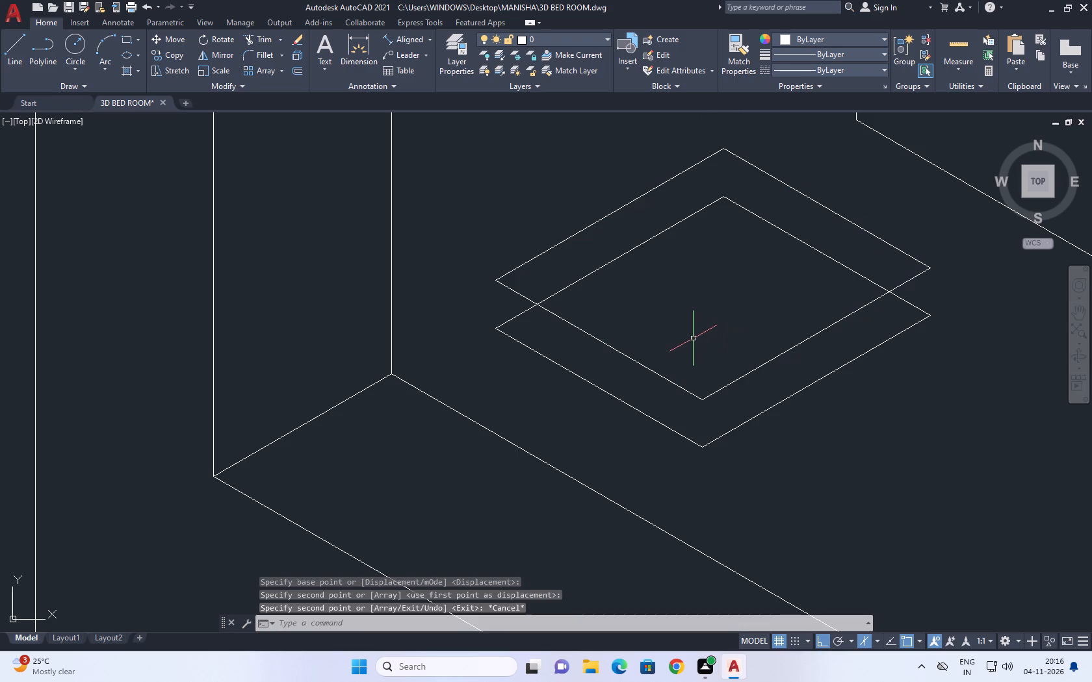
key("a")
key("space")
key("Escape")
Draw three vertical edges joining the upper and lower outlines at their two side corners and front corner.
key("l")
key("space")
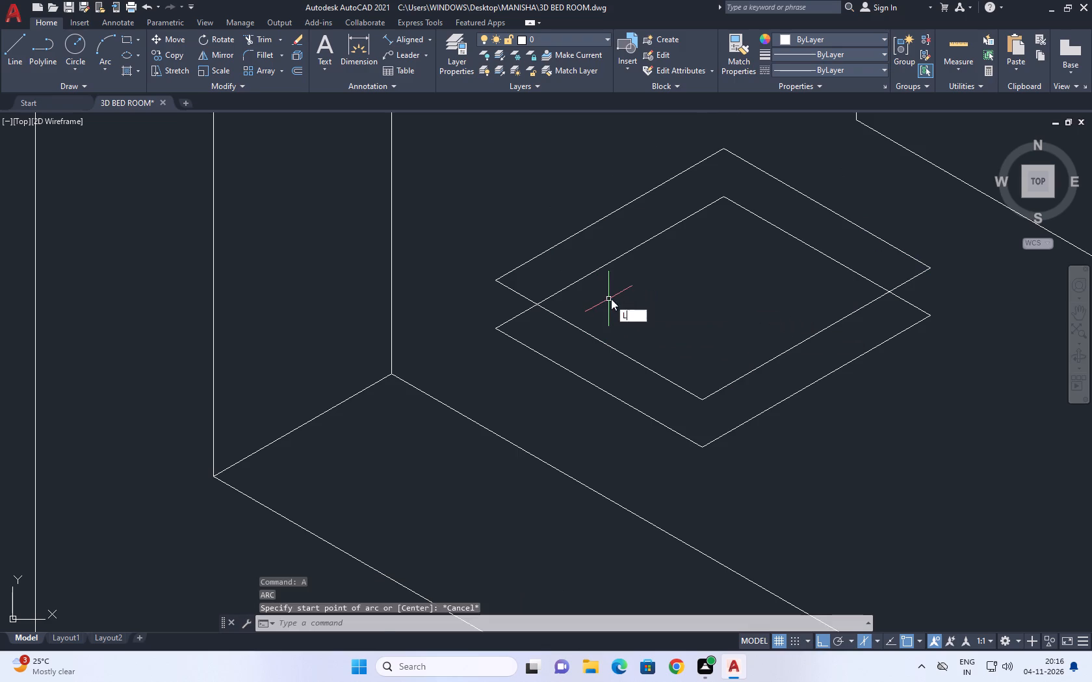
left_click(500, 278)
left_click(497, 327)
key("space")
key("space")
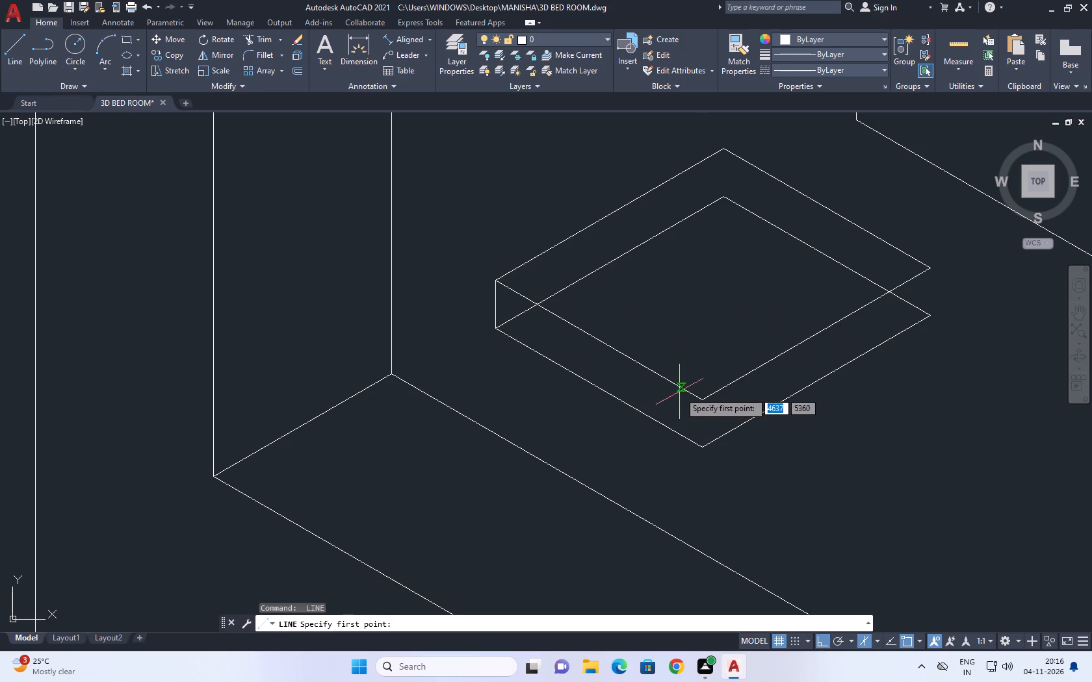
left_click(699, 399)
left_click(703, 442)
key("space")
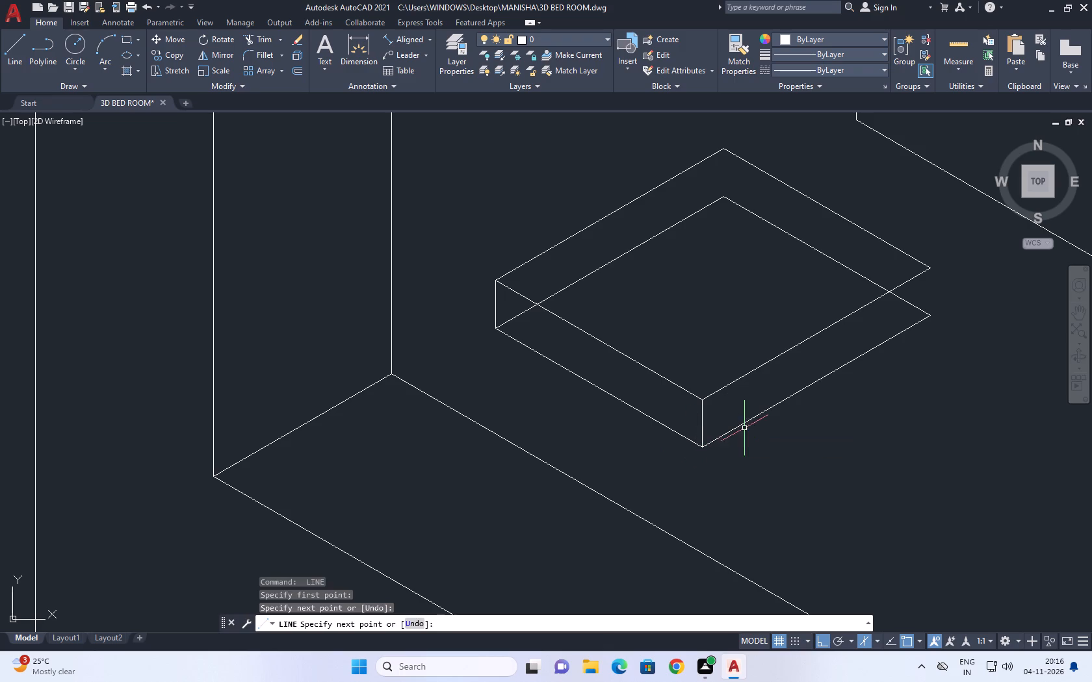
key("space")
left_click(931, 271)
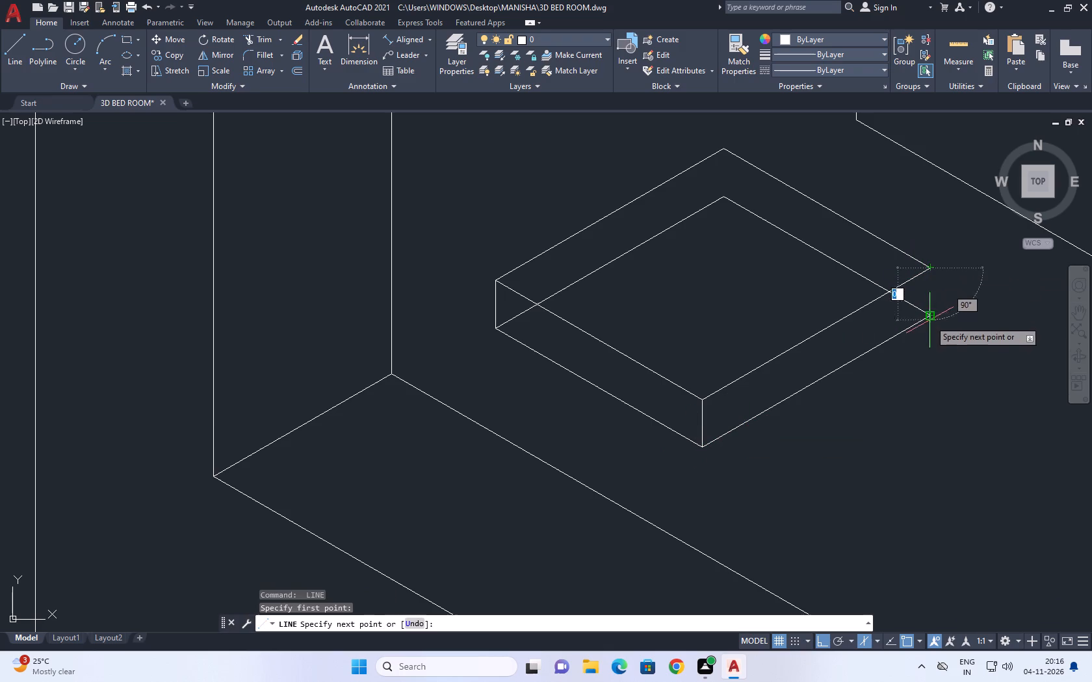
left_click(929, 320)
key("space")
Delete the two hidden back edges of the lower outline.
left_click_drag(822, 245, 811, 247)
left_click_drag(762, 254, 745, 257)
left_click(680, 205)
left_click_drag(650, 255, 650, 262)
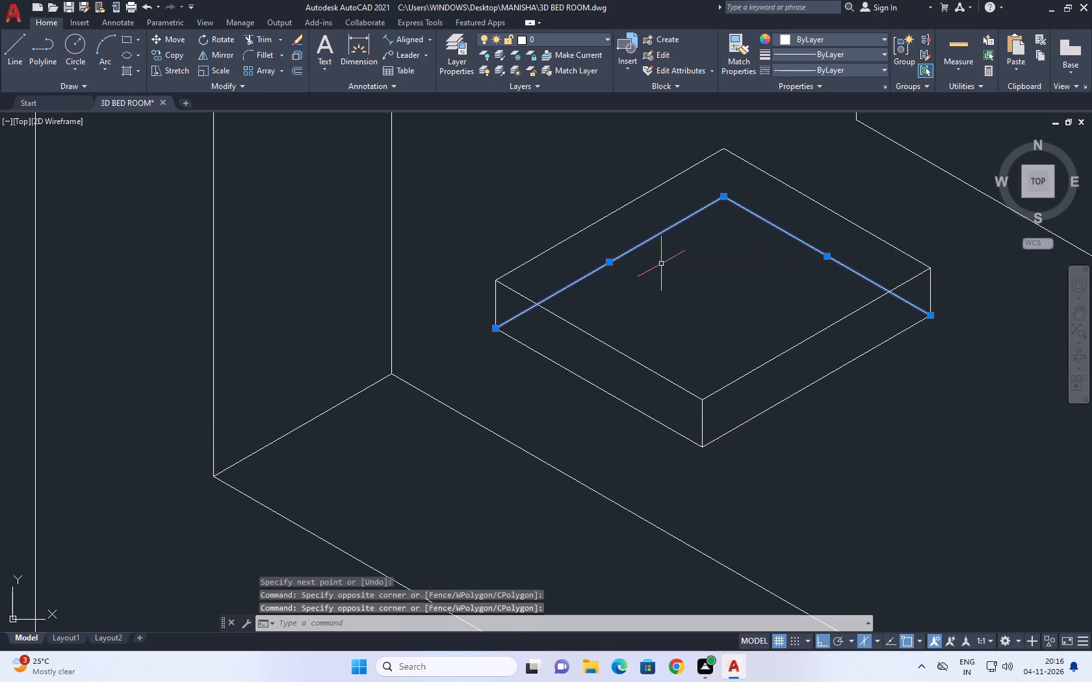
key("Delete")
Copy the whole thin box down by its own height, from its front top corner to its front bottom corner.
scroll(671, 277, "down", 3)
middle_click_drag(703, 312, 714, 338)
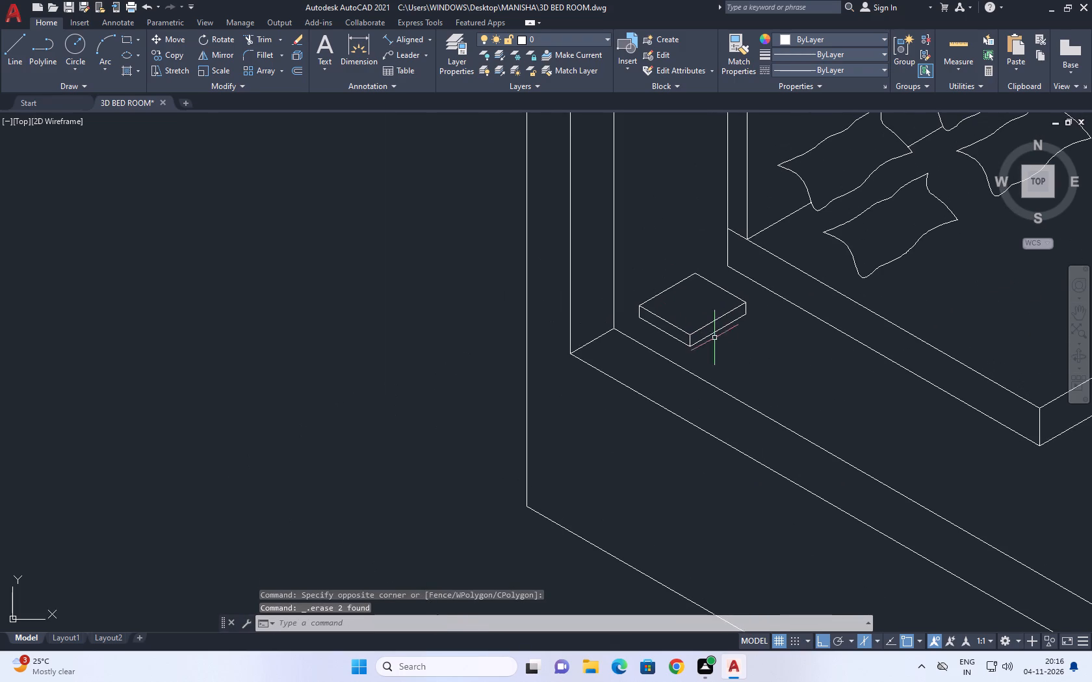
scroll(705, 347, "up", 1)
left_click_drag(707, 346, 693, 325)
left_click(671, 303)
left_click(760, 255)
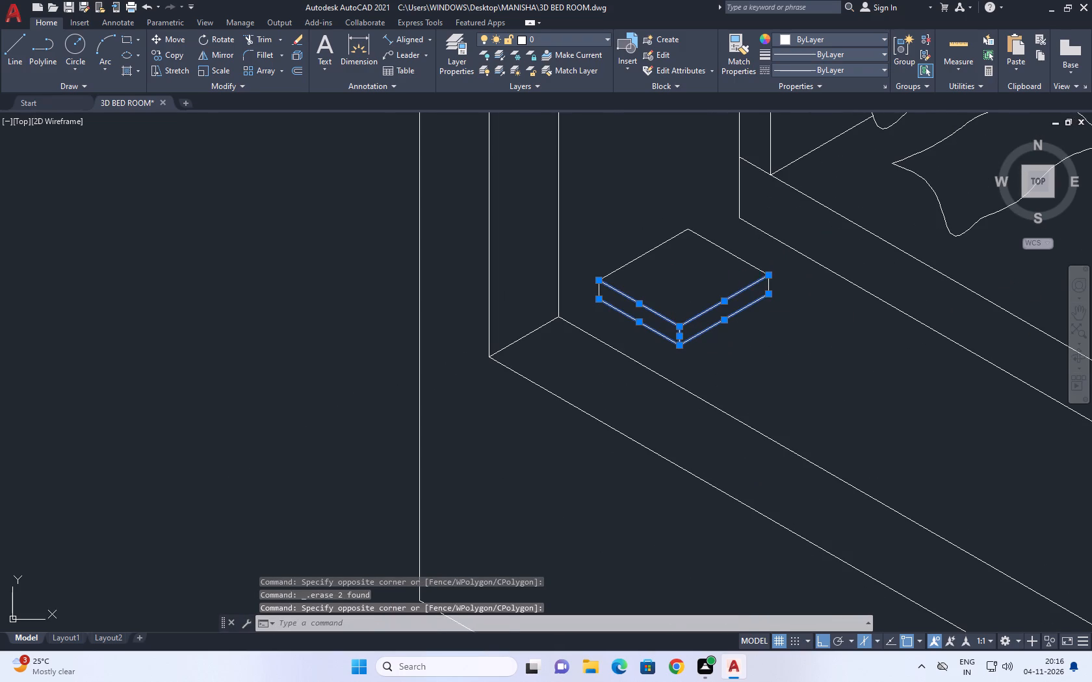
left_click_drag(716, 256, 709, 255)
left_click(673, 231)
left_click(647, 264)
scroll(768, 291, "up", 2)
left_click_drag(779, 314, 771, 301)
left_click(748, 257)
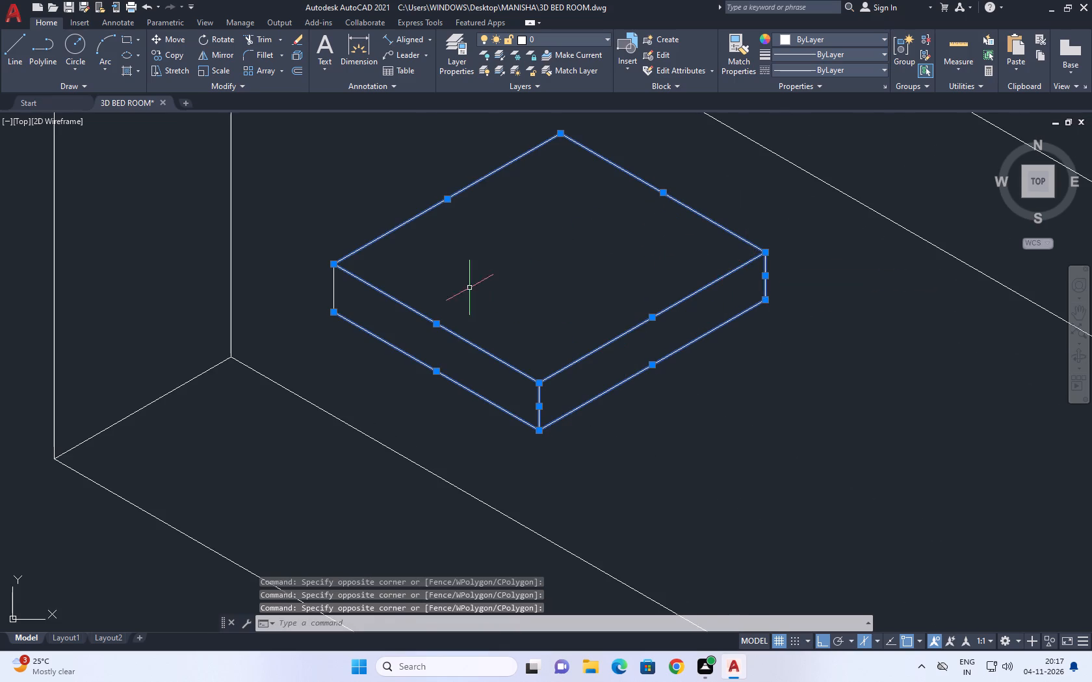
middle_click_drag(469, 289, 539, 285)
left_click(409, 312)
left_click_drag(383, 264, 377, 265)
left_click(437, 300)
left_click_drag(390, 214, 390, 234)
left_click_drag(437, 325, 444, 337)
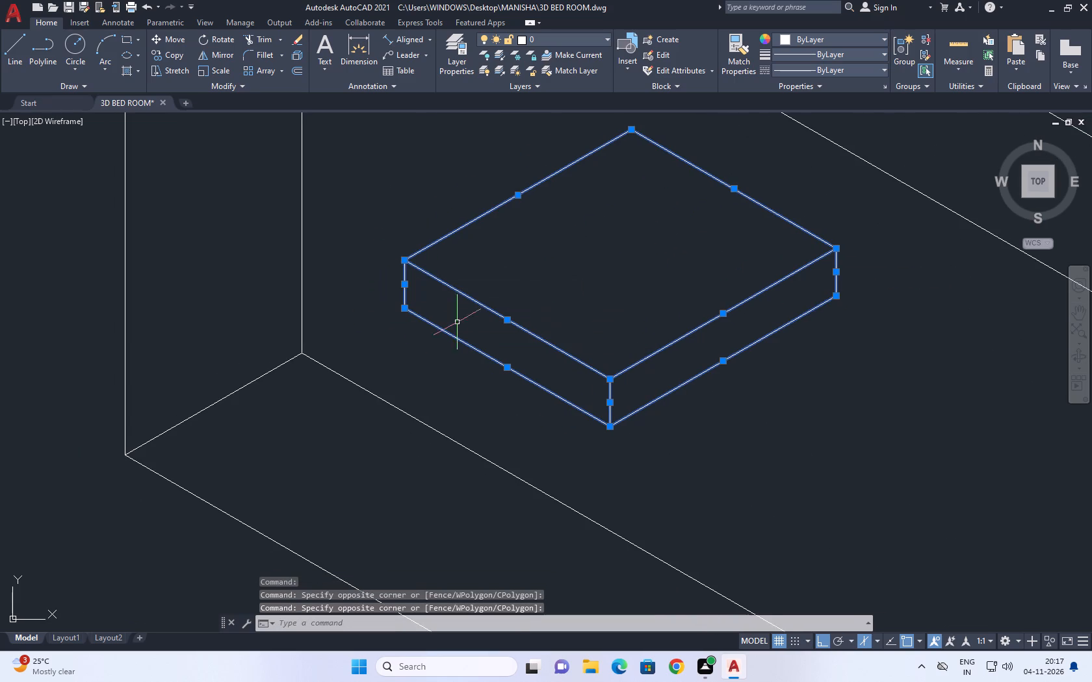
middle_click(458, 316)
key("c")
key("o")
key("space")
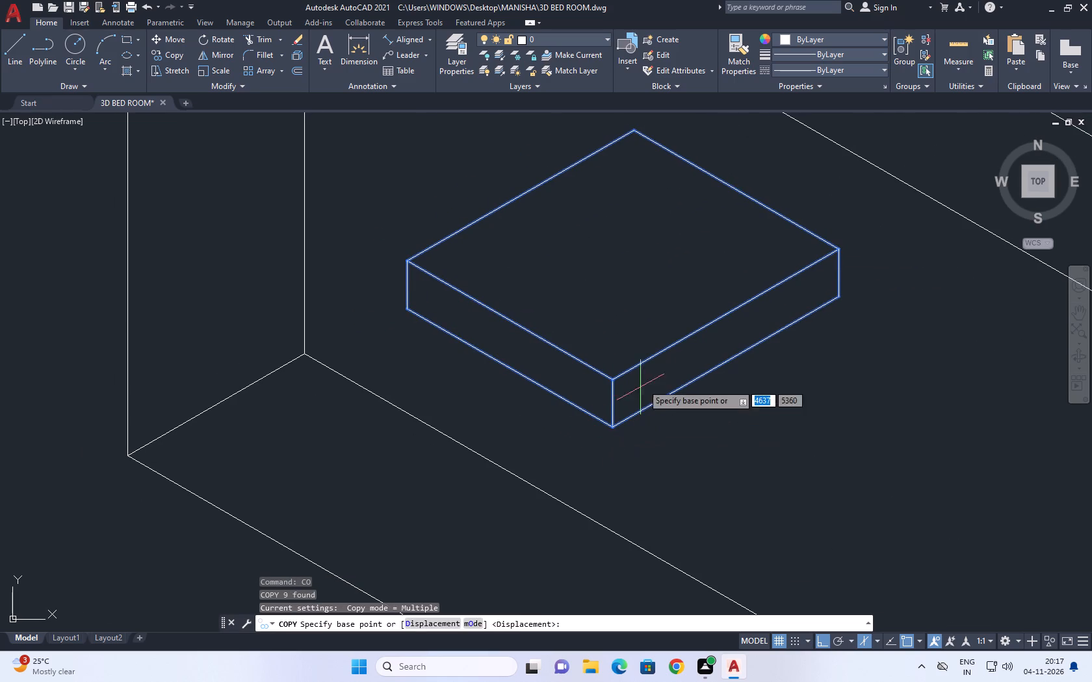
left_click(609, 377)
scroll(616, 443, "up", 1)
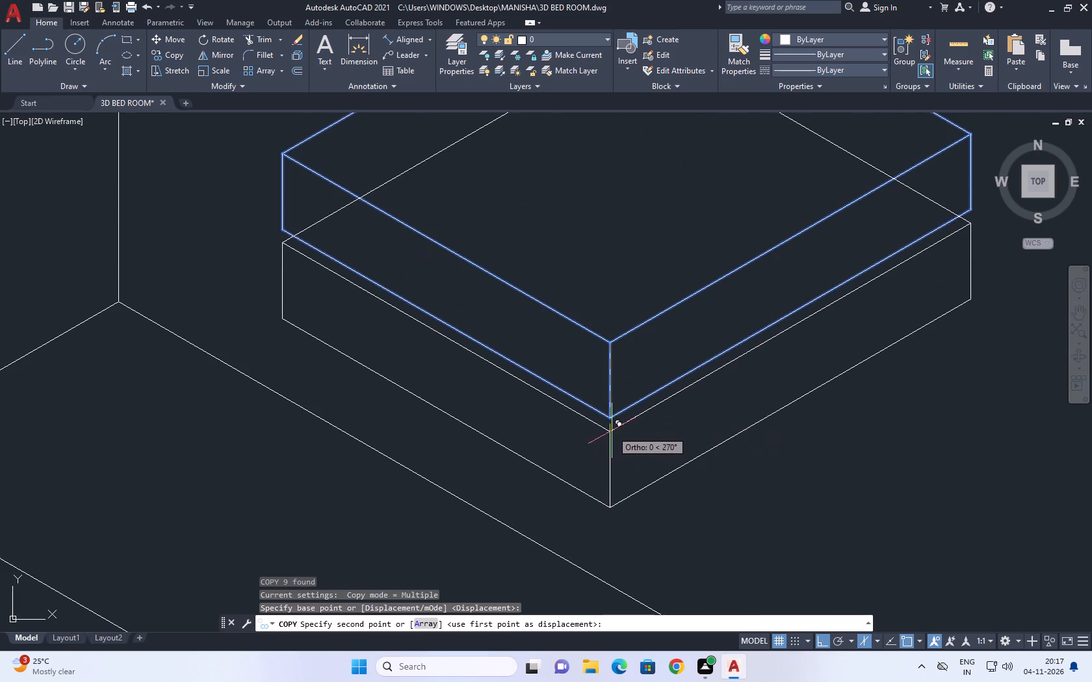
left_click(608, 419)
key("Escape")
Delete the two back edges of the lower box that show through the upper box.
scroll(597, 336, "down", 3)
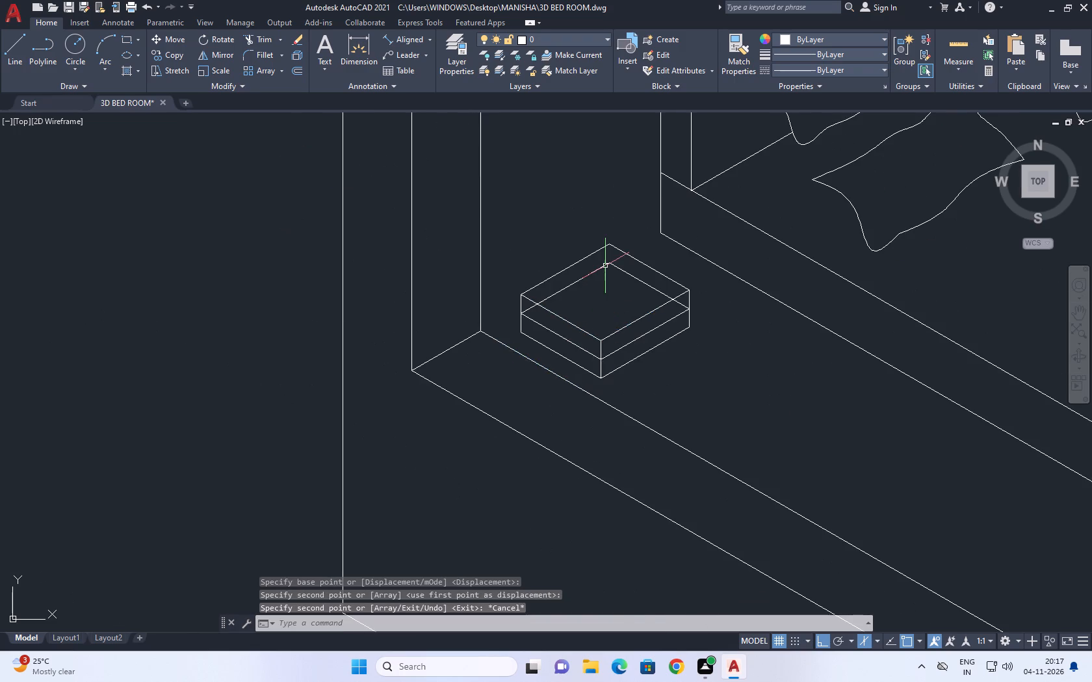
scroll(604, 263, "up", 1)
left_click(604, 266)
left_click(643, 275)
left_click_drag(636, 283, 630, 288)
key("Delete")
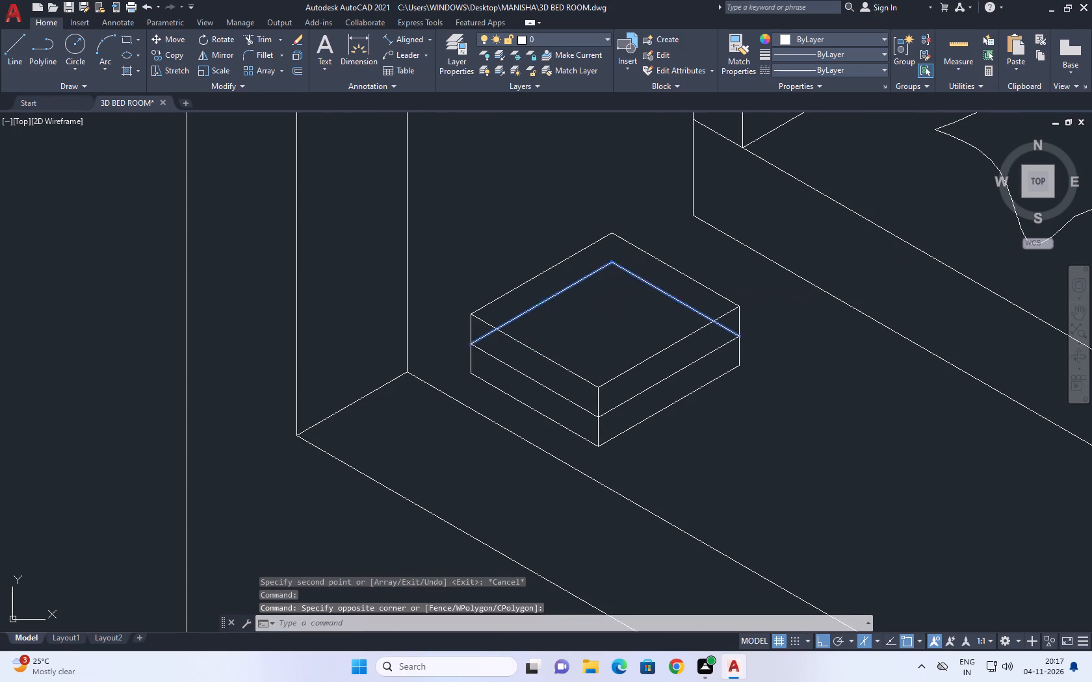
Draw a short vertical line rising from the top face of the bedside table.
middle_click_drag(599, 339, 607, 317)
scroll(678, 340, "down", 2)
middle_click_drag(710, 344, 710, 345)
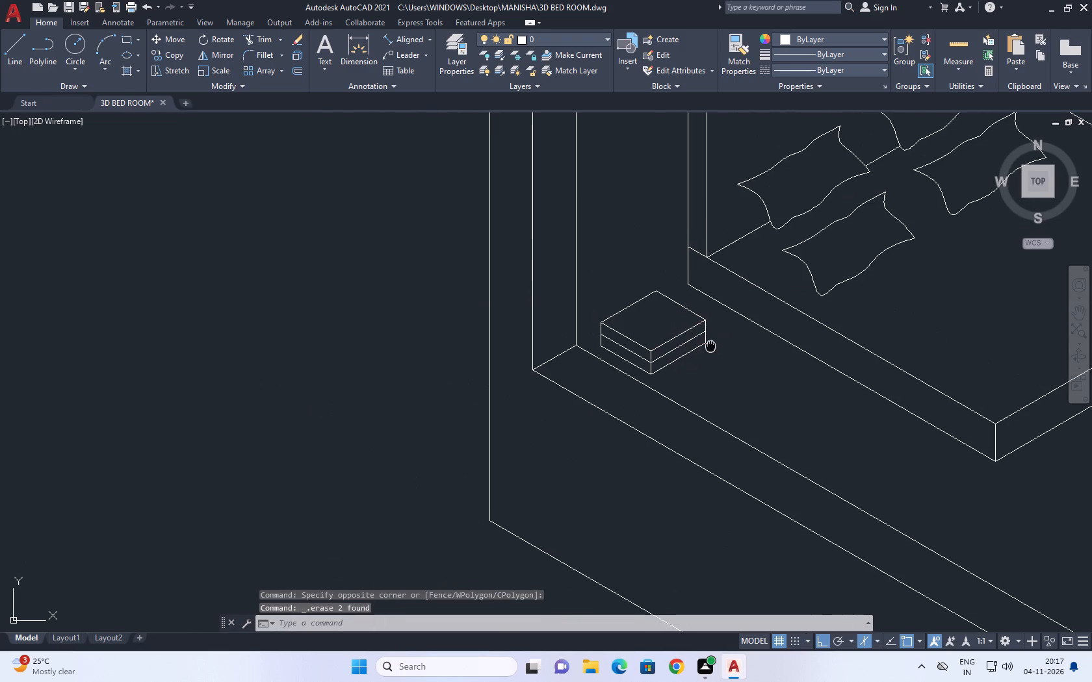
middle_click_drag(710, 345, 685, 346)
scroll(650, 377, "up", 3)
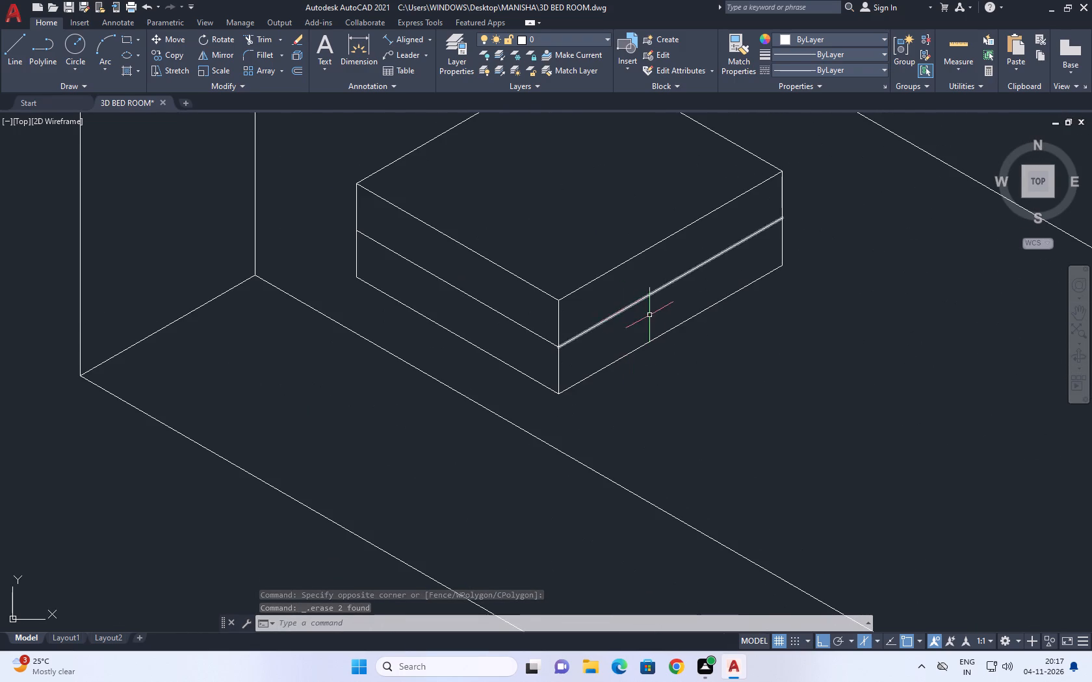
scroll(662, 297, "down", 1)
middle_click_drag(539, 212, 608, 370)
scroll(571, 286, "down", 1)
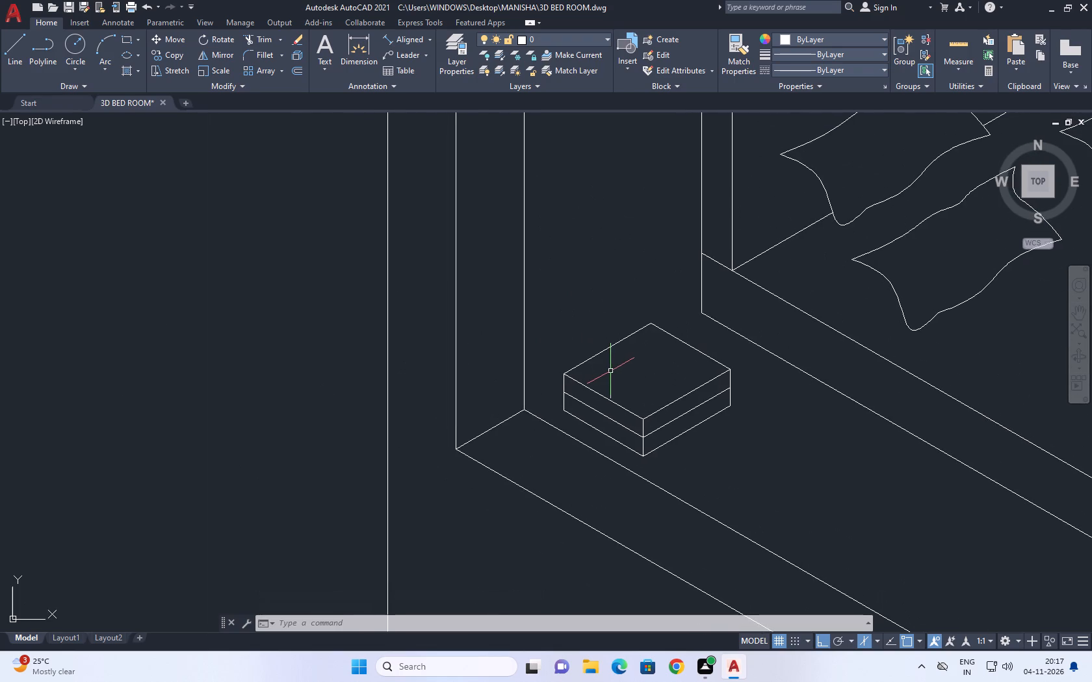
key("l")
key("space")
scroll(619, 386, "up", 1)
left_click(619, 386)
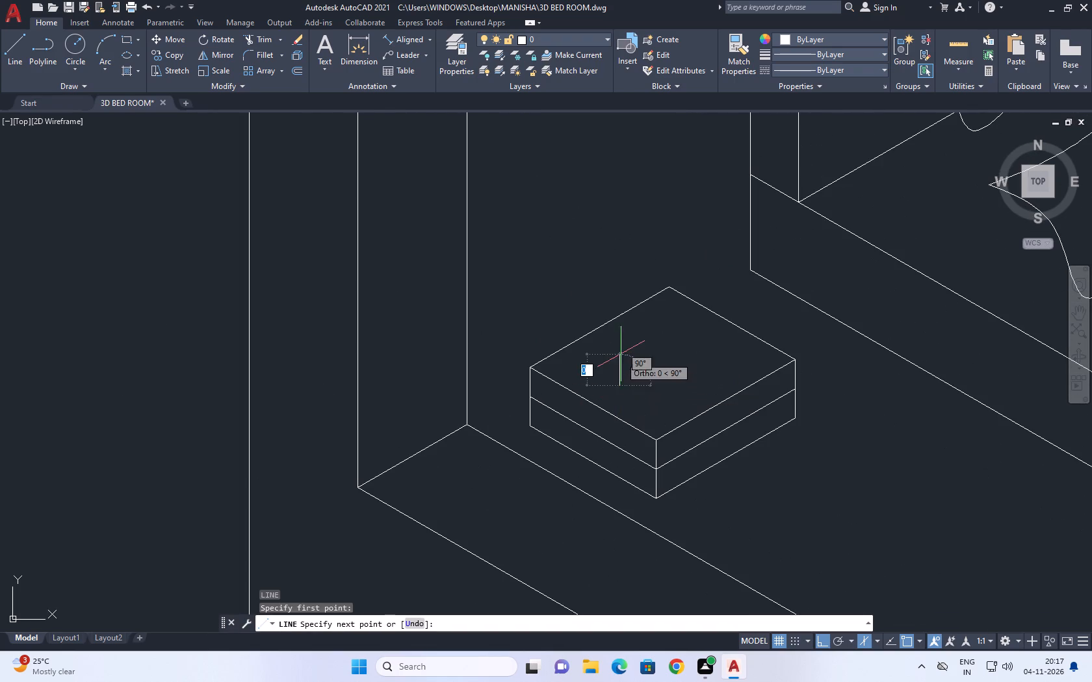
scroll(618, 346, "up", 1)
left_click(617, 344)
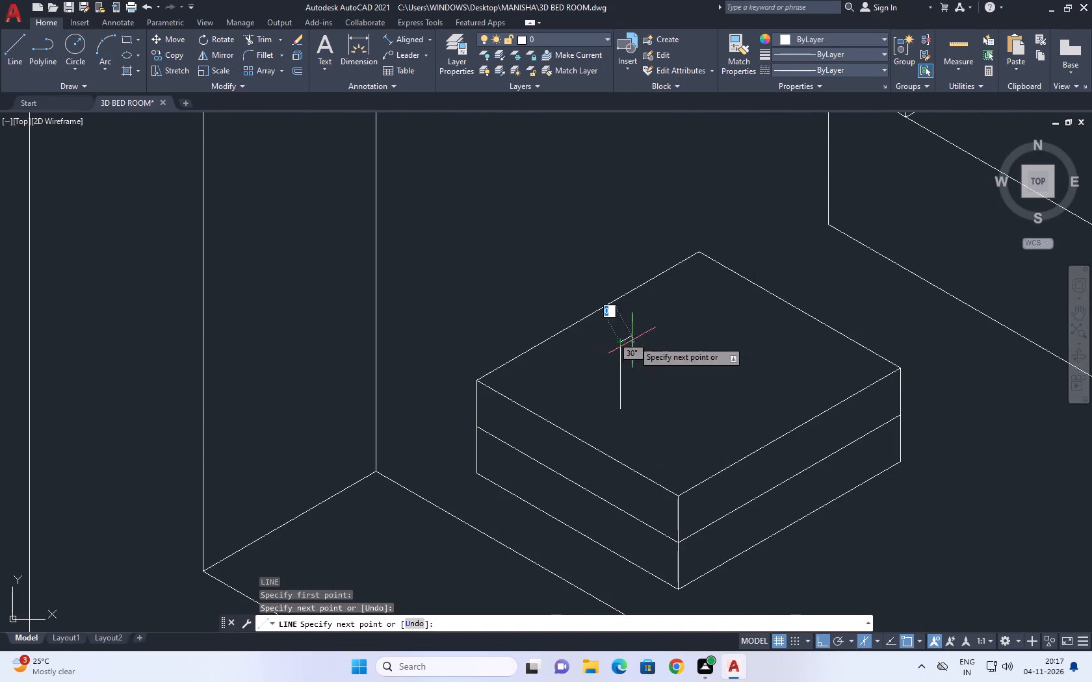
key("space")
Draw a horizontal line from the foot of the vertical line and a second vertical side rising from its far end, forming an open-topped lamp base.
key("space")
left_click(620, 411)
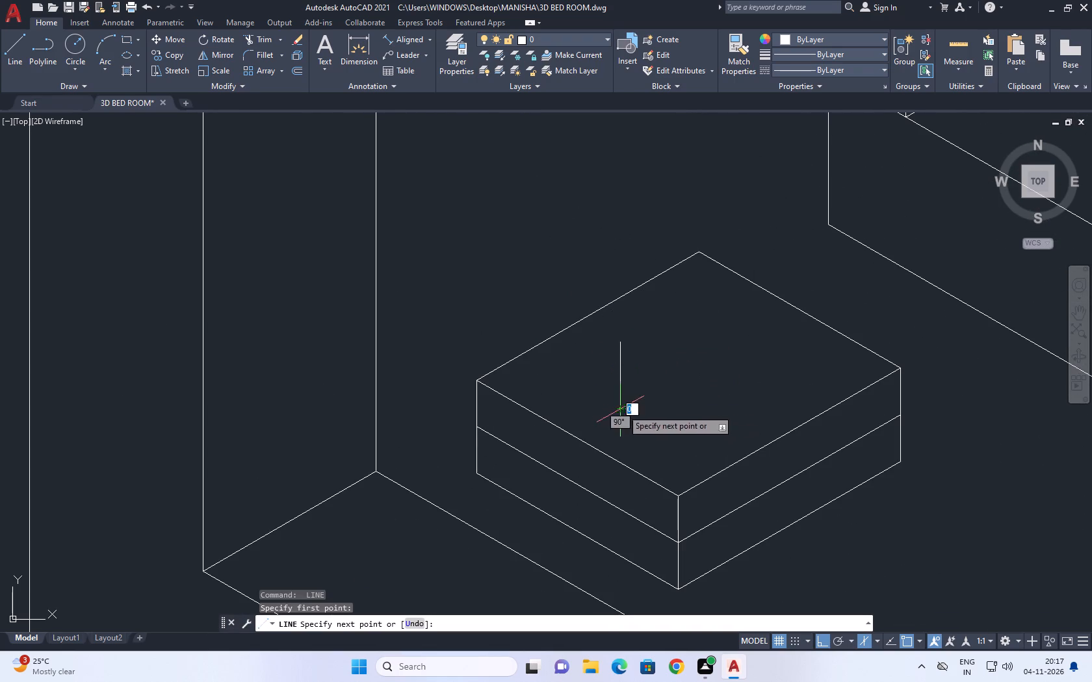
left_click(694, 362)
key("ctrl+z")
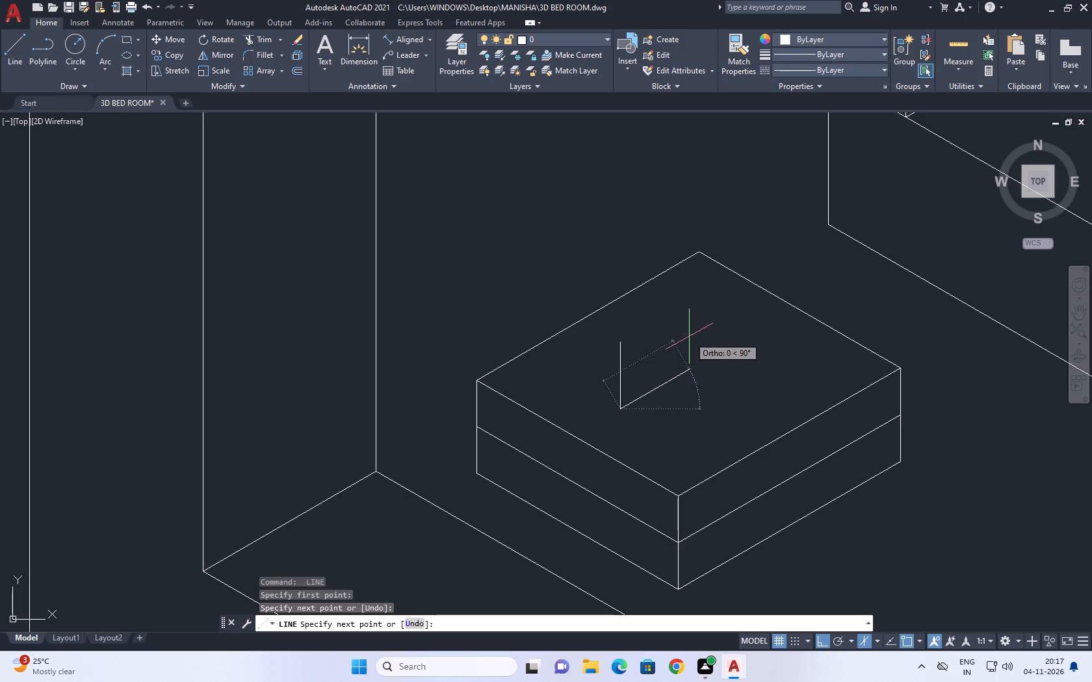
key("F8")
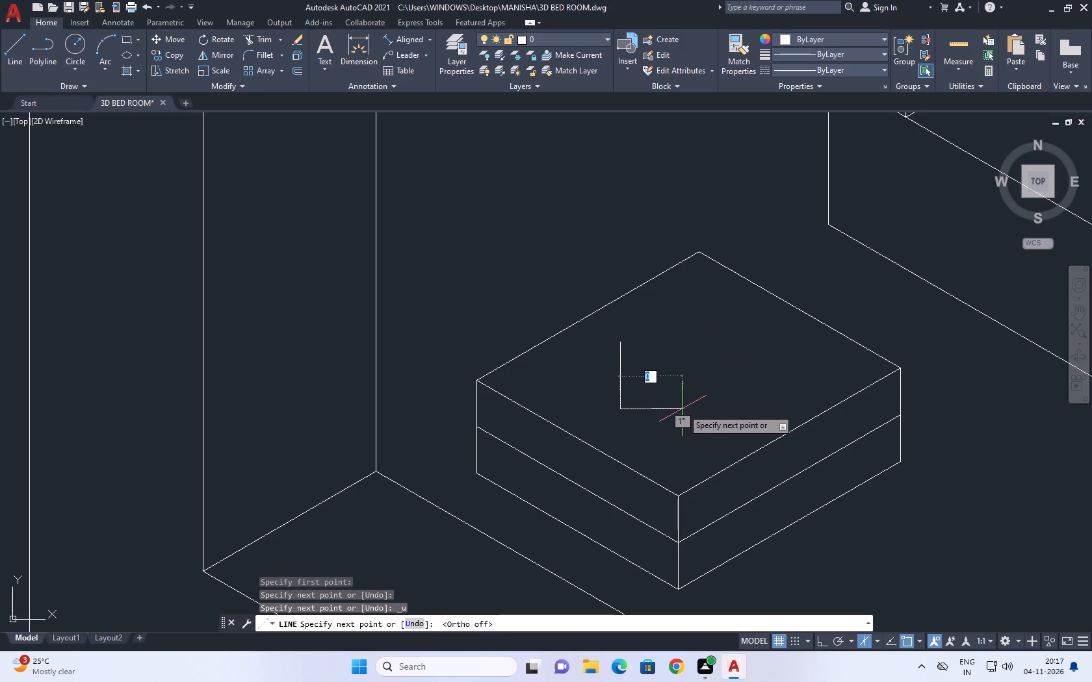
left_click(685, 409)
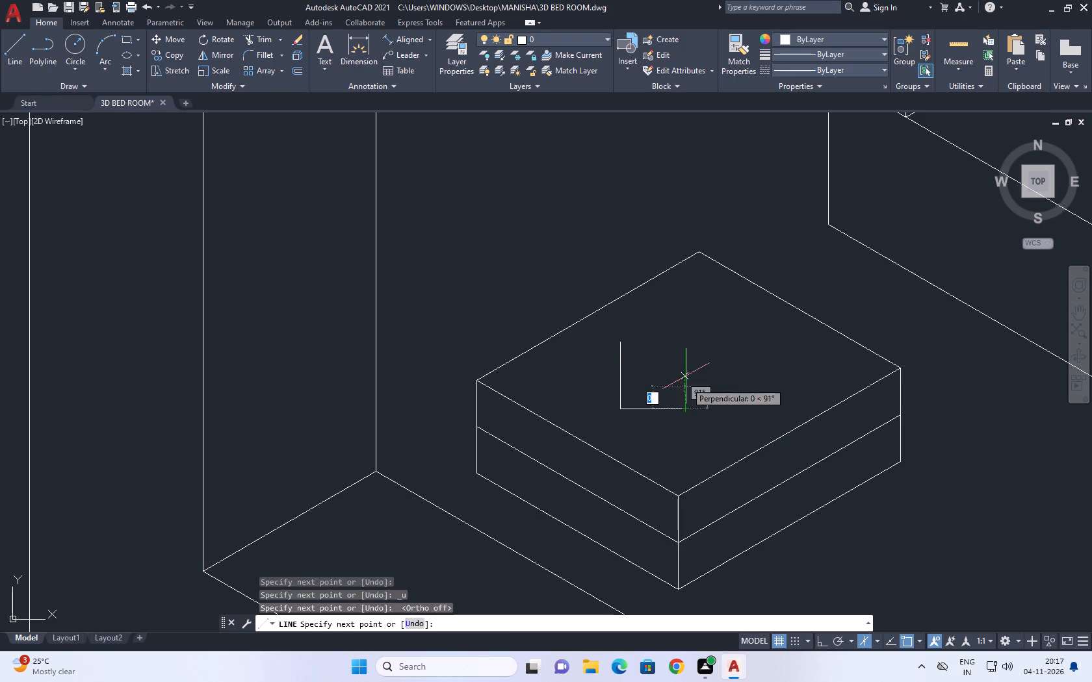
key("F8")
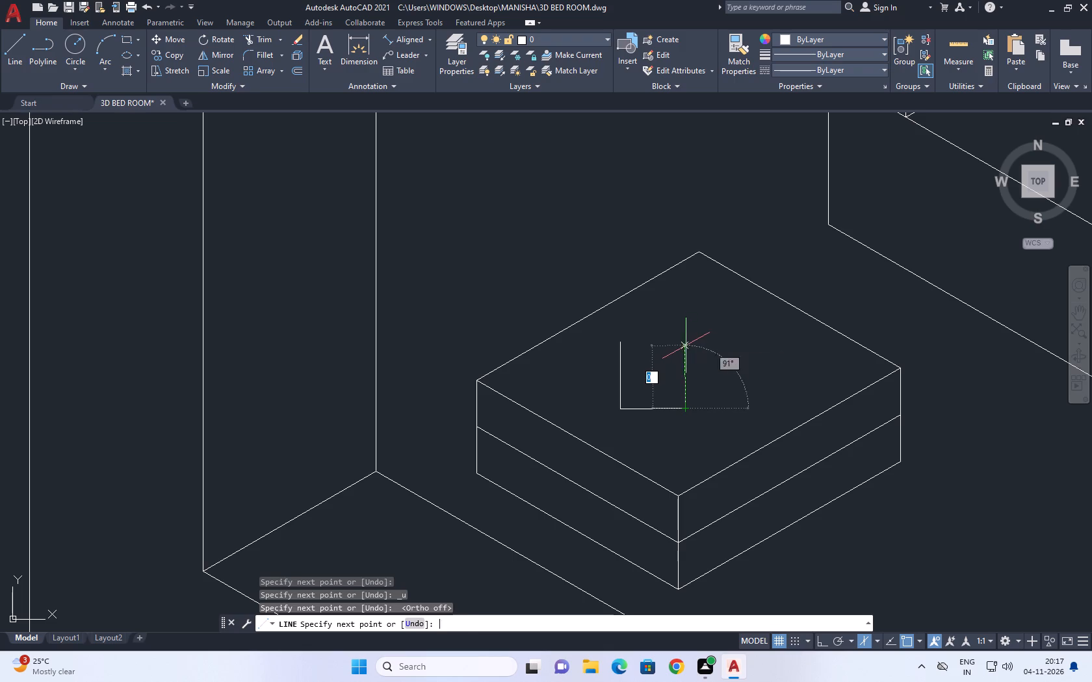
left_click(686, 348)
key("space")
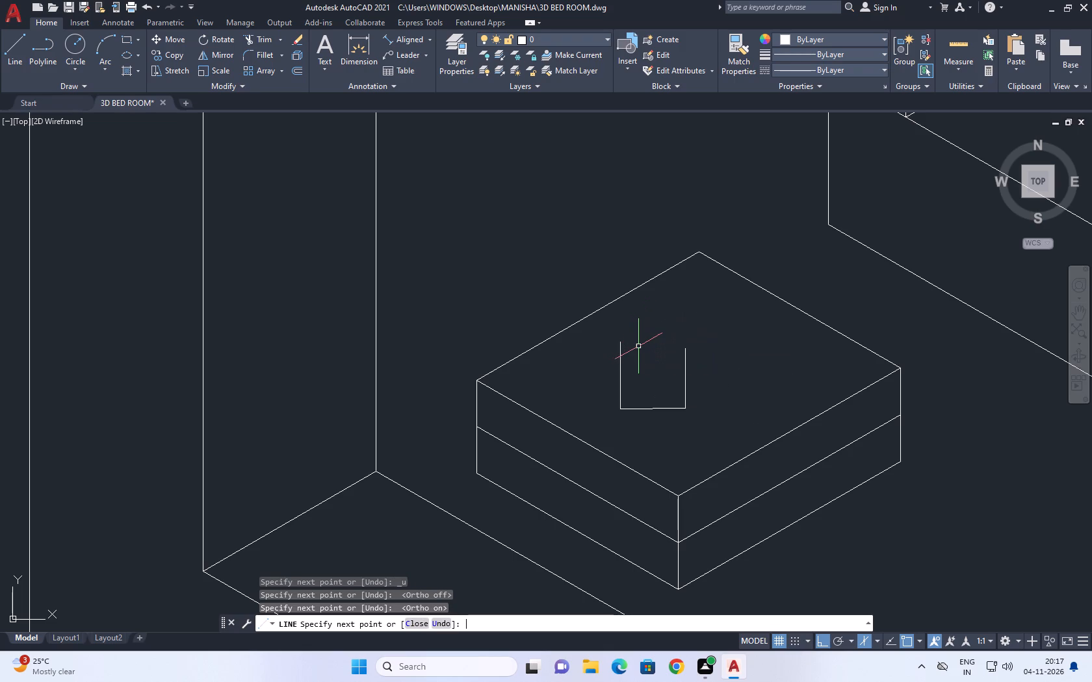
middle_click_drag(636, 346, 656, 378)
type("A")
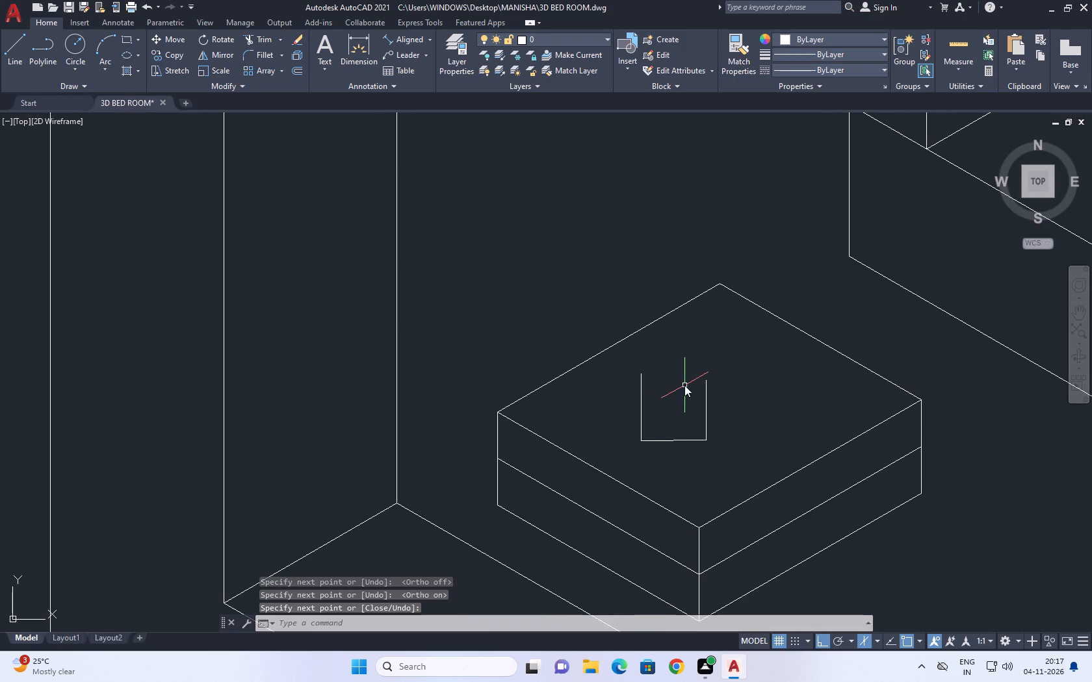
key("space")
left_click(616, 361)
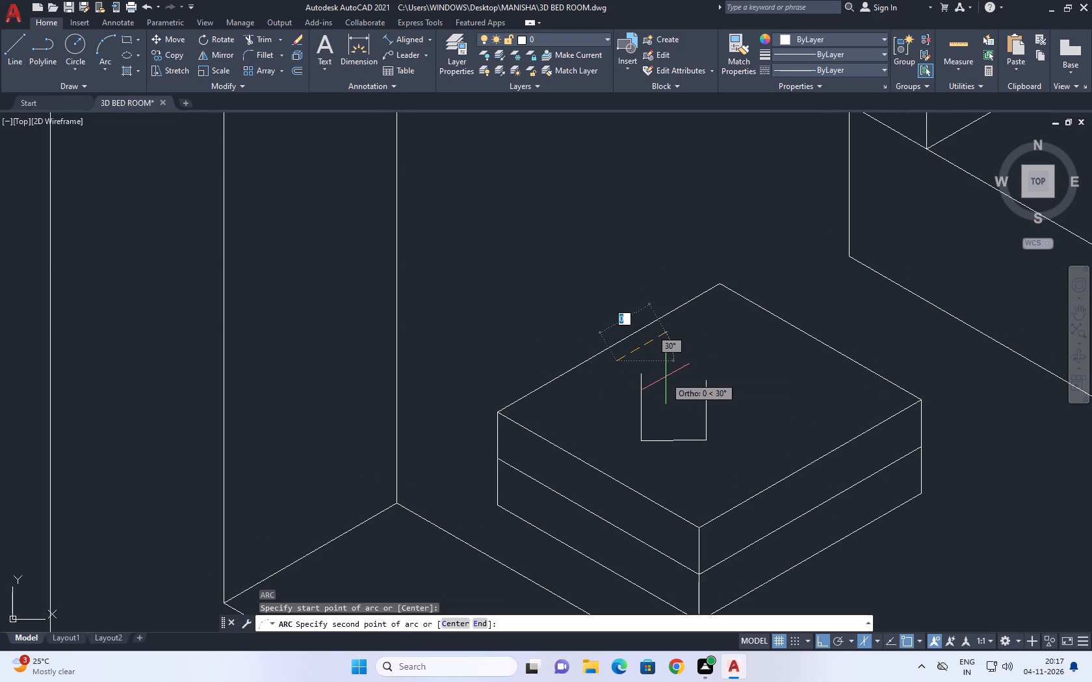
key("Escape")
Draw a shallow downward-bowed arc across the top of the lamp base, overhanging both sides, as the shade's lower rim.
scroll(632, 360, "up", 2)
type("A")
key("space")
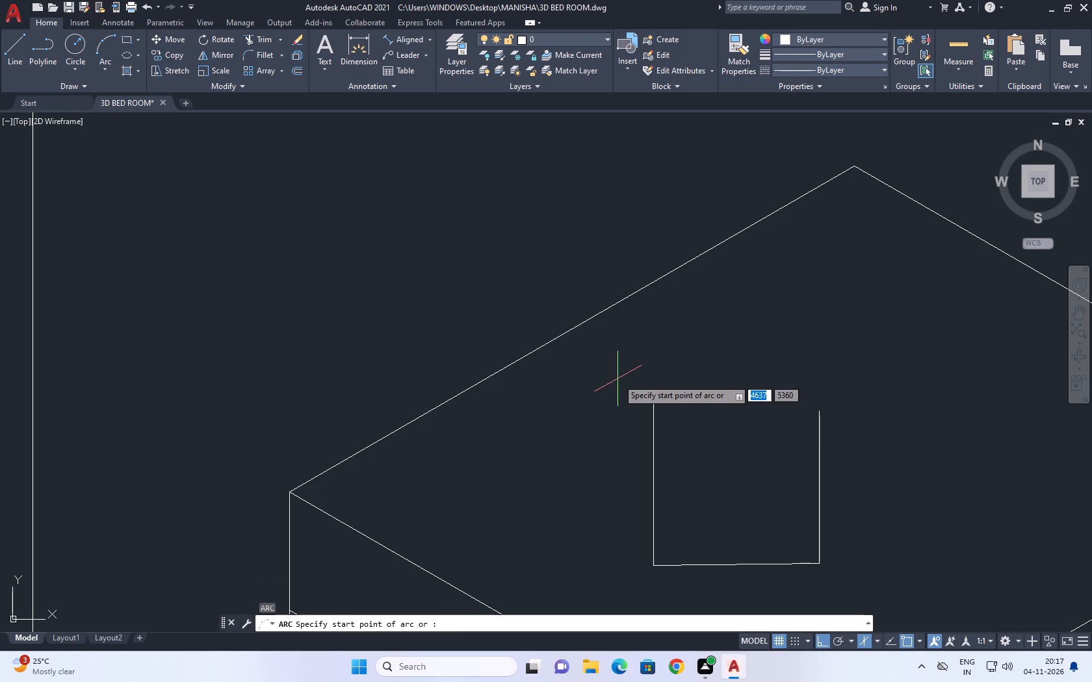
key("F8")
left_click(618, 386)
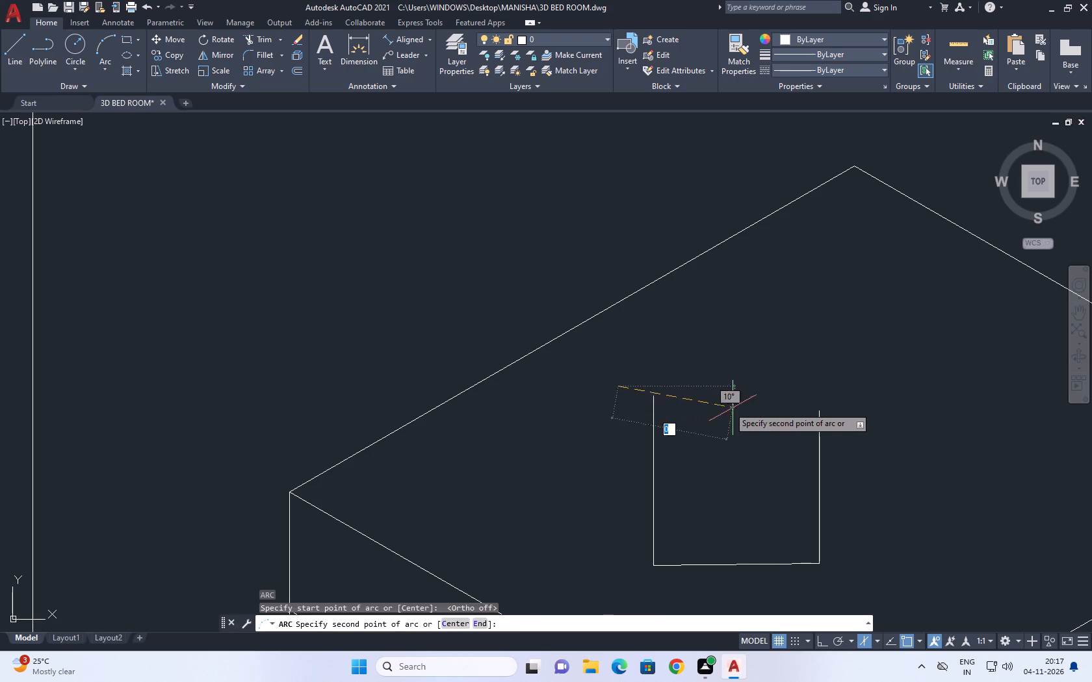
left_click(740, 409)
left_click(859, 386)
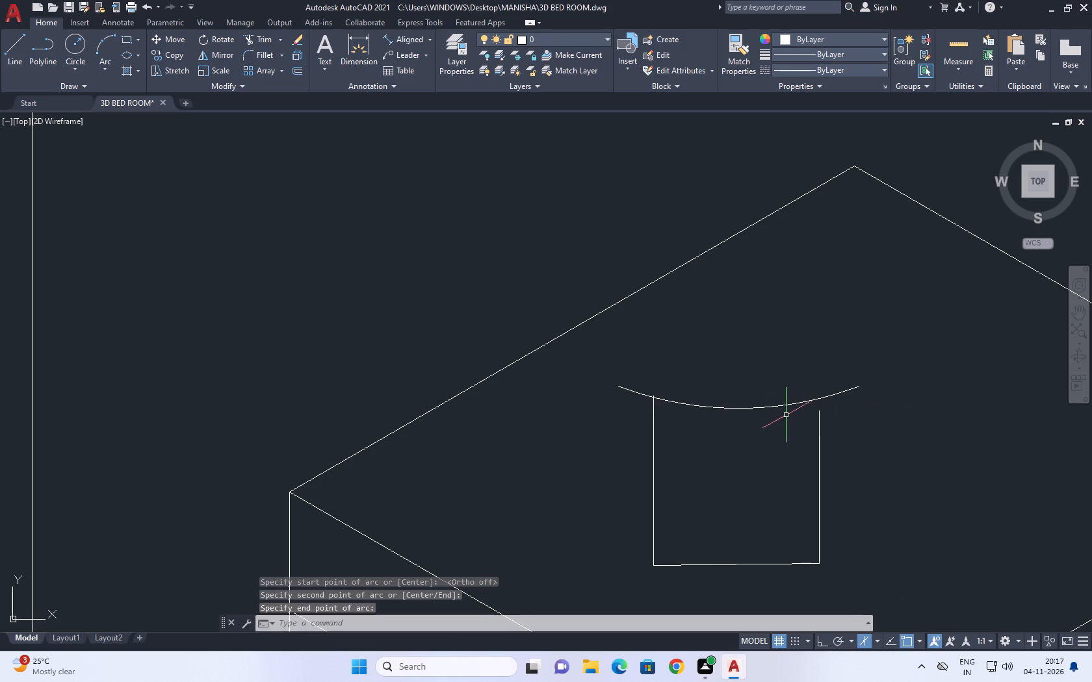
Extend the lamp base's right vertical side up to the arc.
type("EX")
key("space")
left_click(836, 437)
left_click_drag(803, 437, 797, 440)
key("Escape")
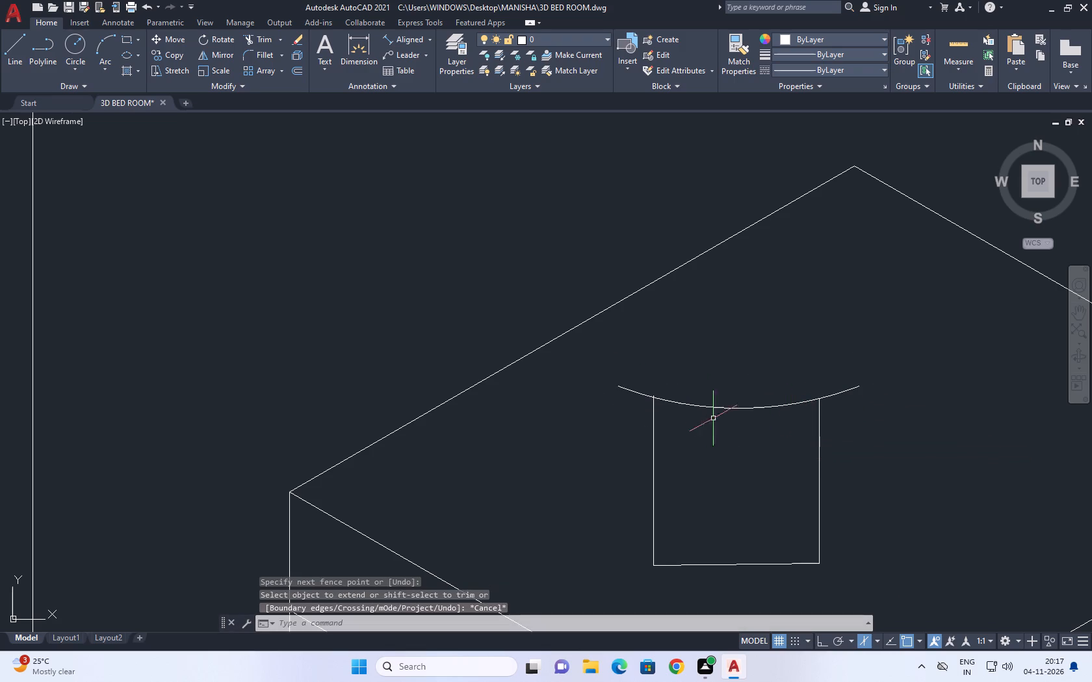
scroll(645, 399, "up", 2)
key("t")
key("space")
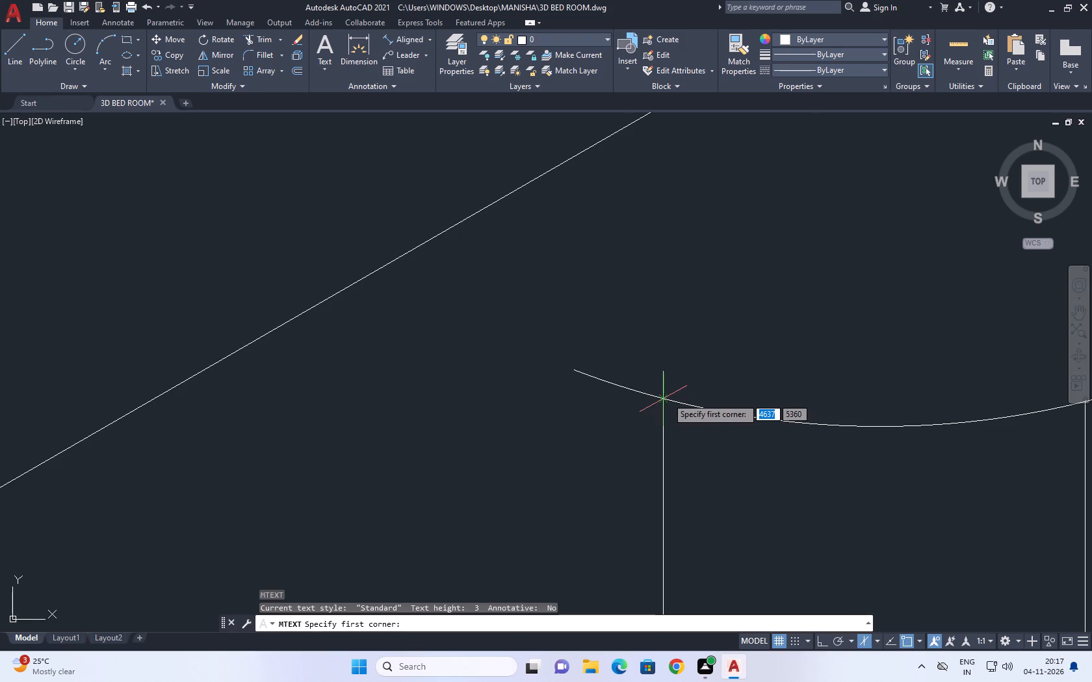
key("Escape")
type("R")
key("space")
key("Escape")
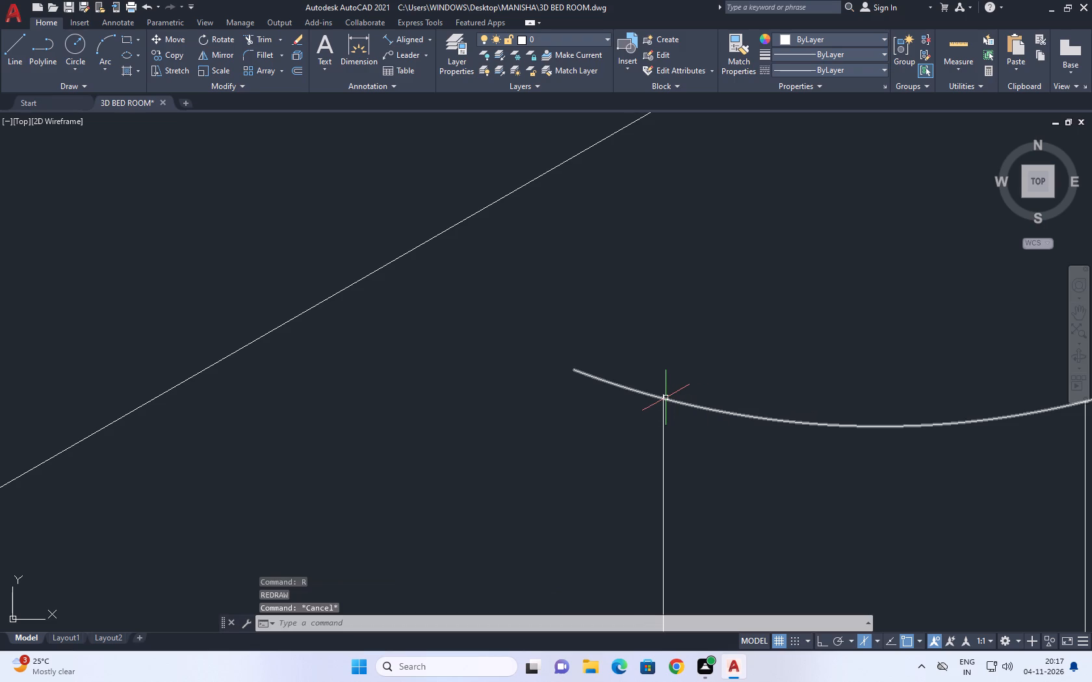
Trim the end of the lamp base's left vertical side that sticks out above the arc.
key("t")
key("r")
key("space")
scroll(653, 390, "up", 2)
left_click(669, 404)
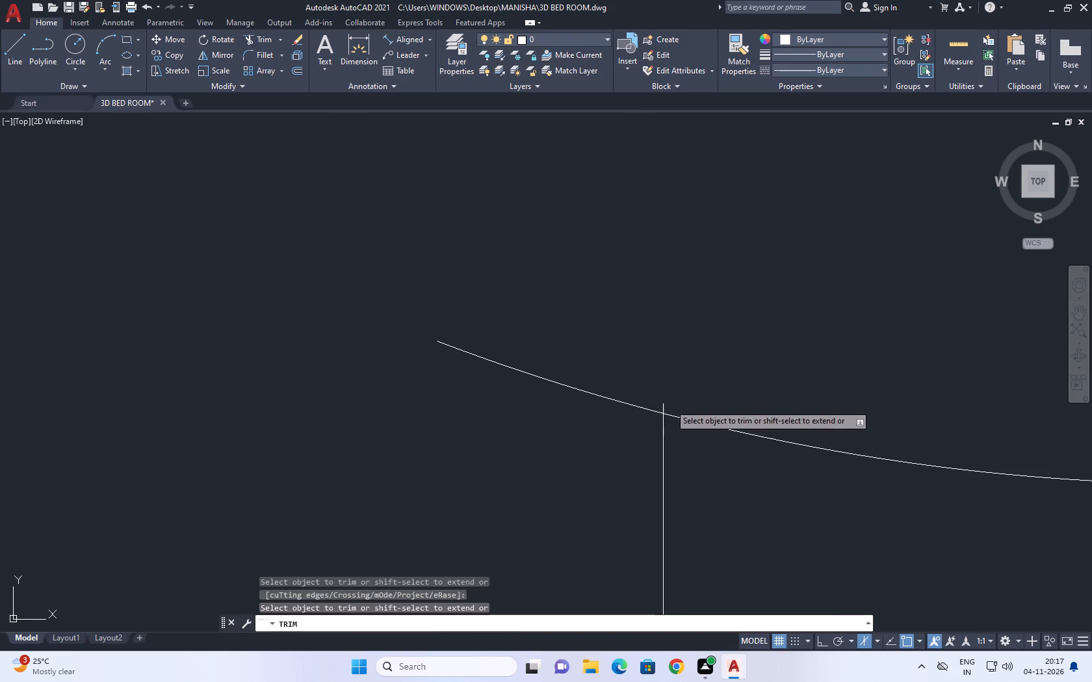
left_click(651, 407)
right_click(663, 367)
left_click(697, 389)
Draw an arc rising inward from the rim's left end as the shade's left side, and straighten it by moving its midpoint.
scroll(653, 357, "down", 10)
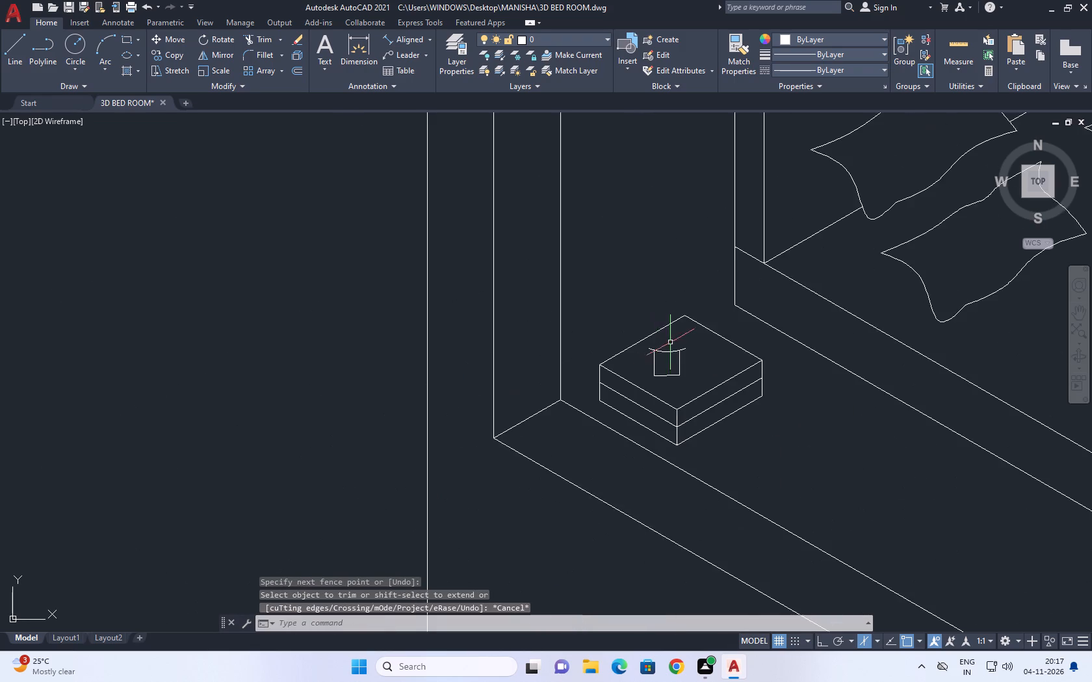
middle_click_drag(688, 342, 684, 366)
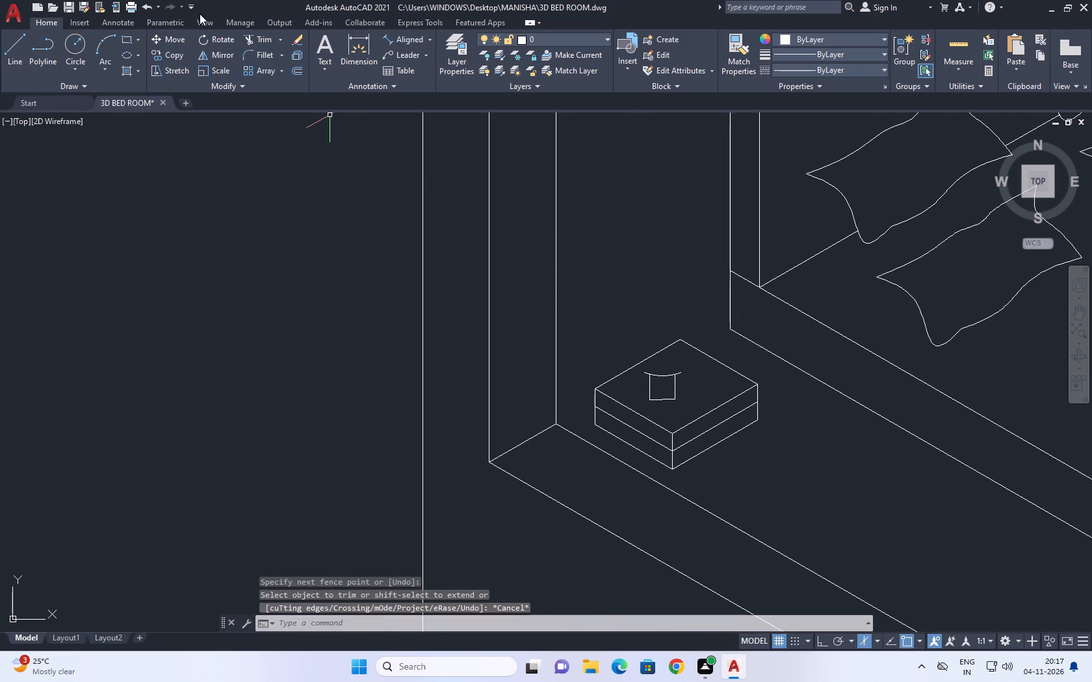
left_click(104, 49)
scroll(622, 393, "up", 3)
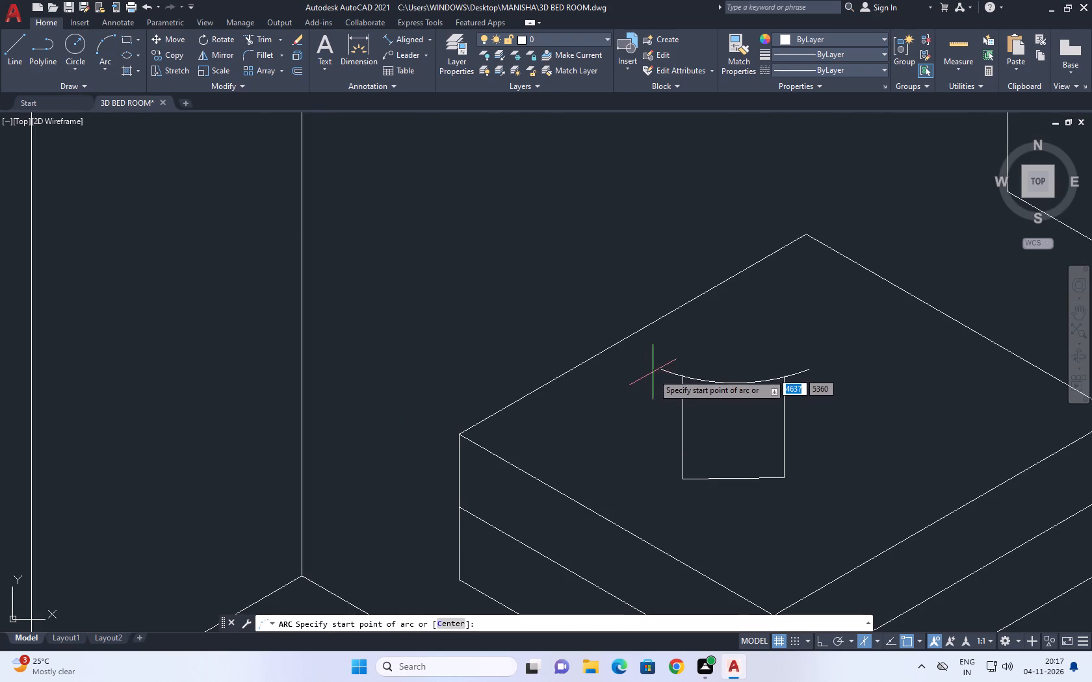
left_click(664, 369)
left_click(699, 278)
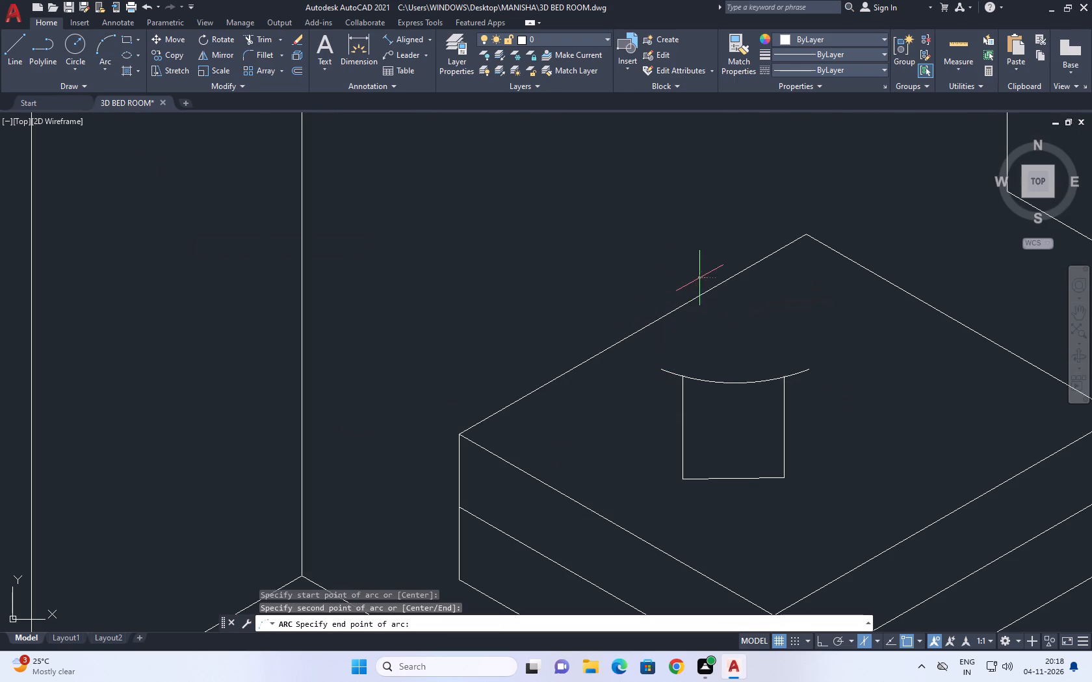
left_click(708, 242)
scroll(697, 295, "up", 1)
left_click_drag(699, 322, 688, 328)
left_click(671, 338)
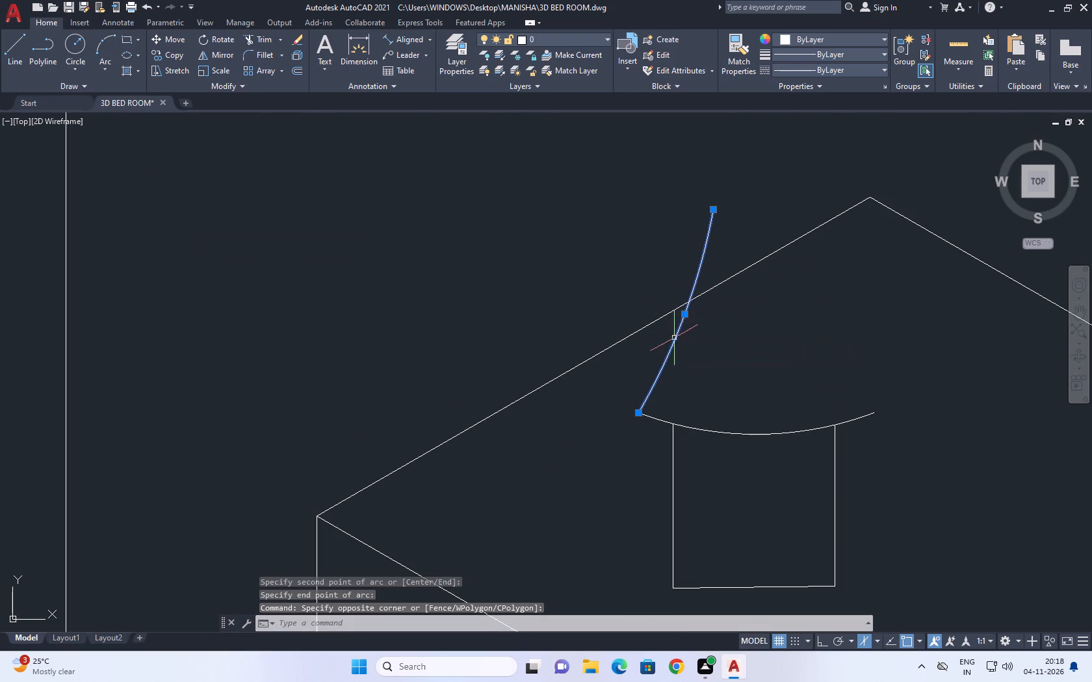
left_click(684, 313)
left_click(673, 303)
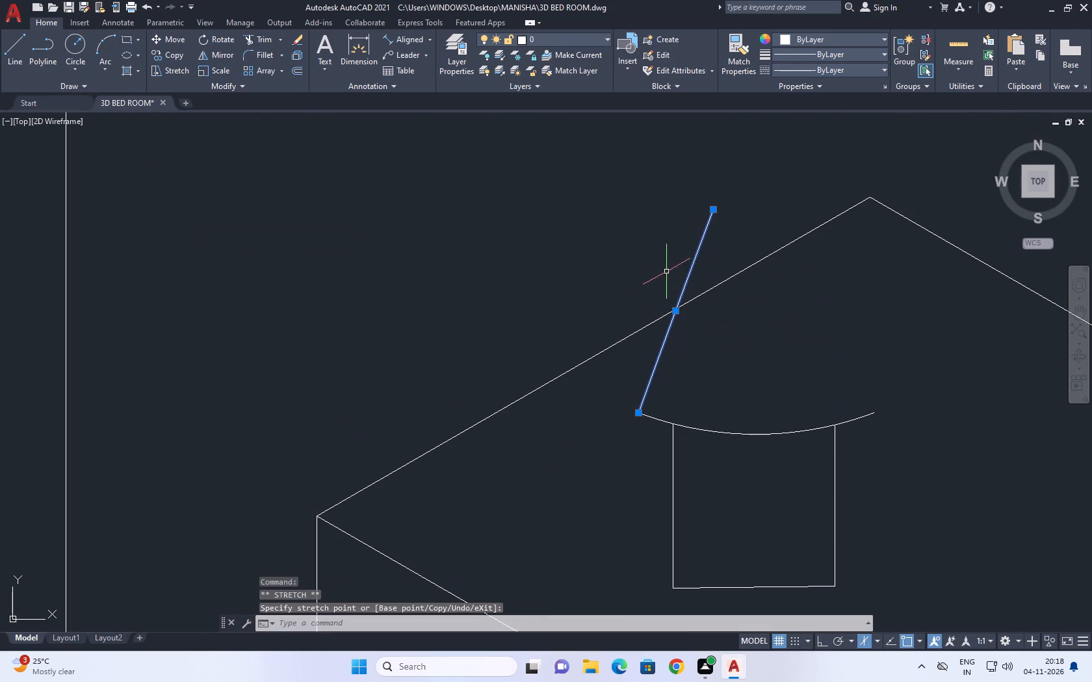
right_click(769, 341)
left_click(825, 233)
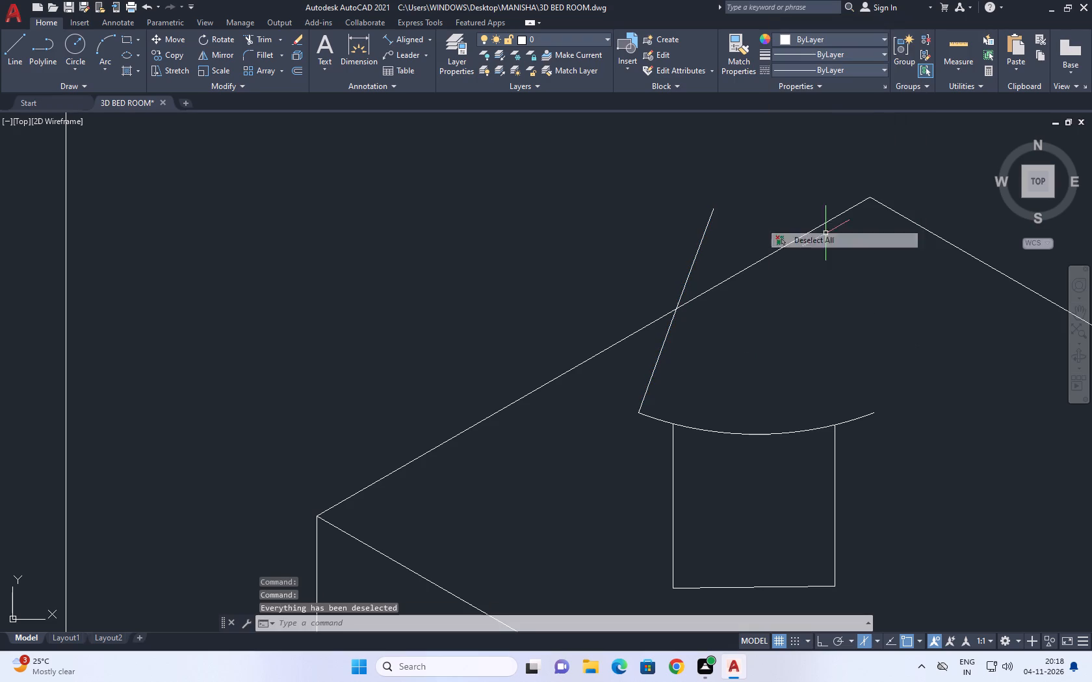
Draw a matching arc rising inward from the rim's right end as the shade's right side, and straighten it by moving its midpoint.
left_click(110, 49)
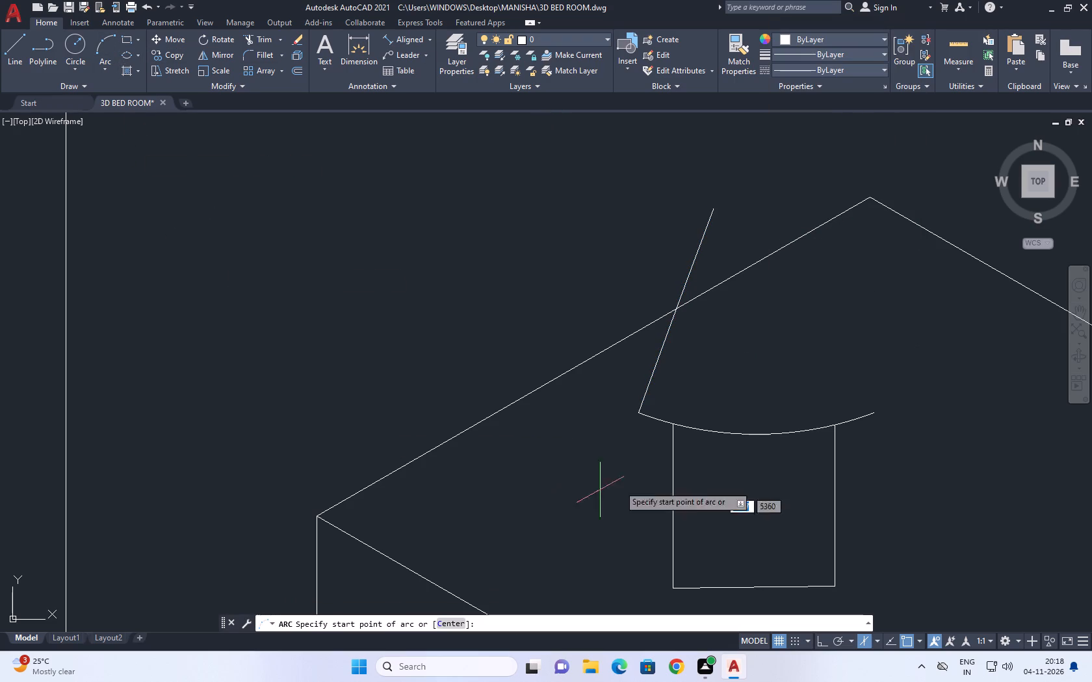
left_click(876, 410)
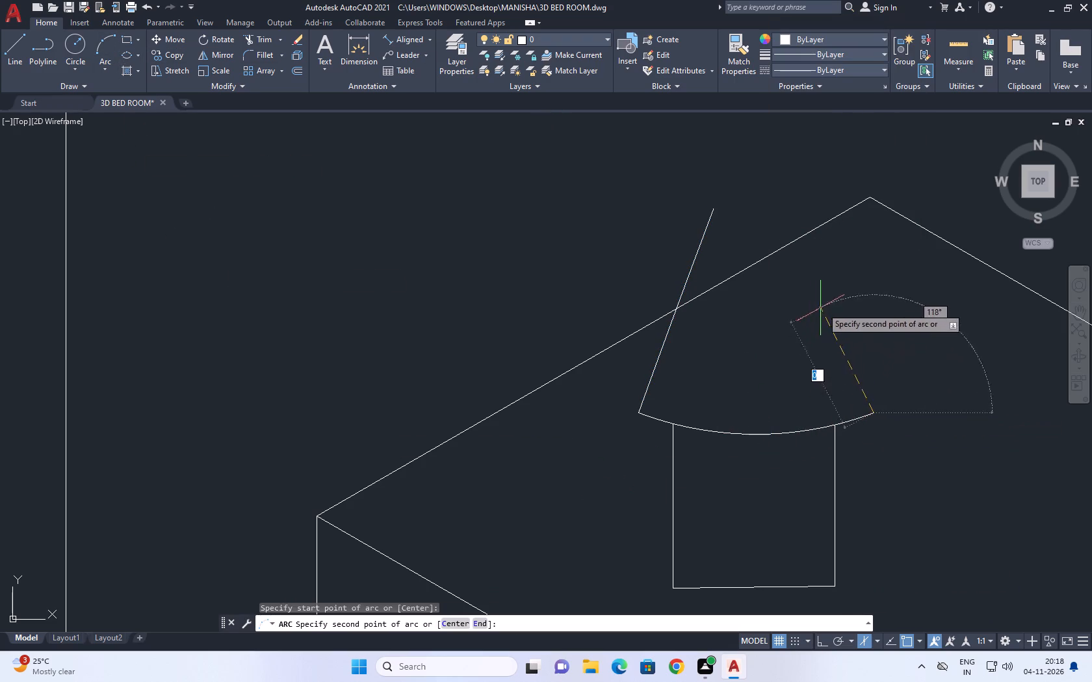
left_click(826, 296)
left_click(811, 207)
left_click(829, 279)
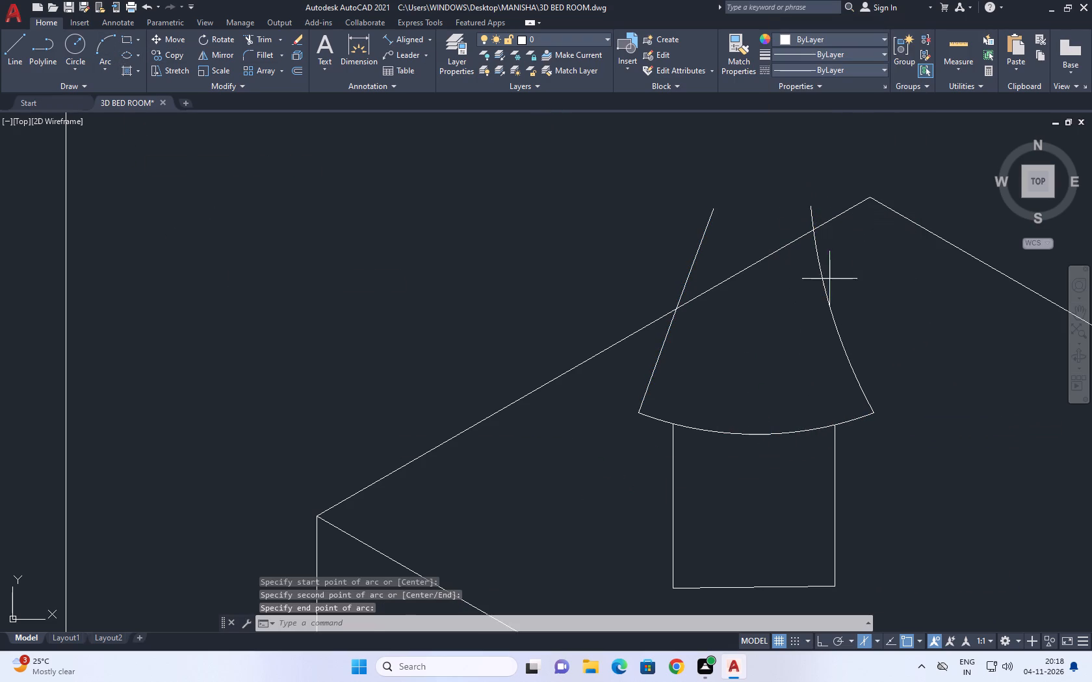
left_click(811, 336)
left_click(834, 312)
left_click(844, 310)
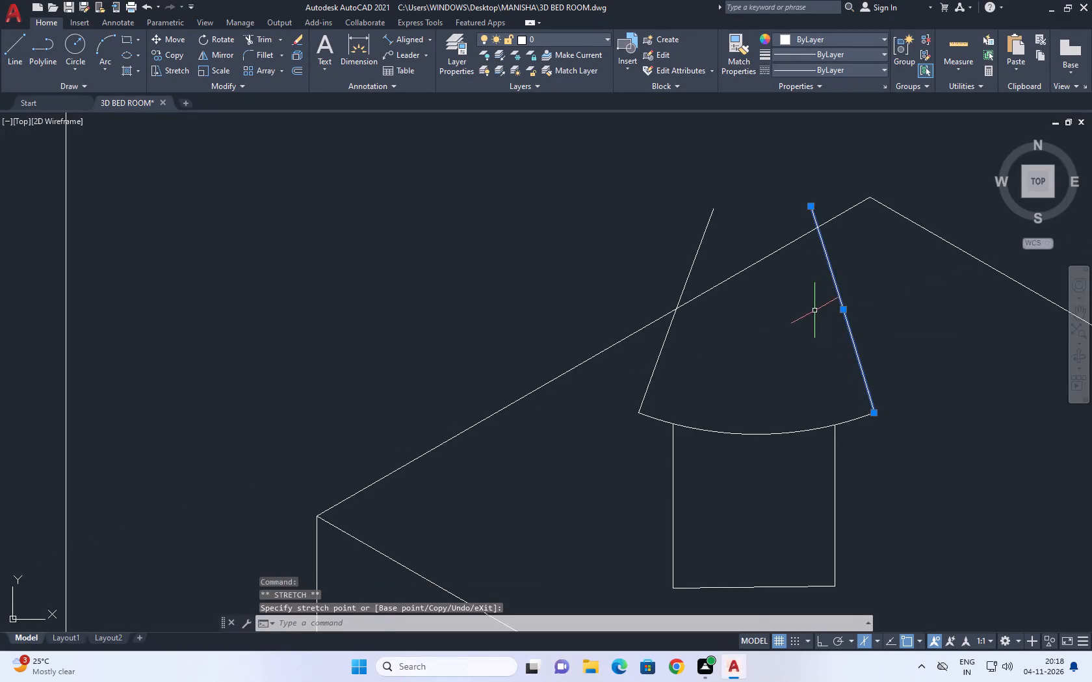
middle_click_drag(814, 310, 694, 355)
right_click(632, 221)
left_click(692, 443)
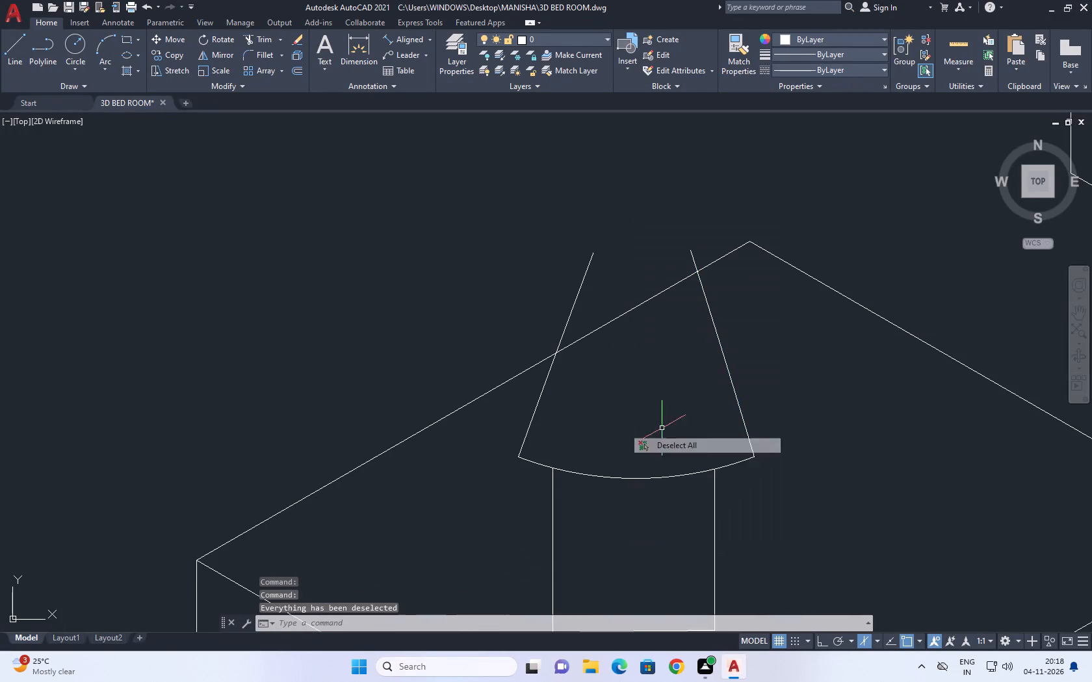
Close the top of the lampshade with a line joining the upper ends of its two slanted sides.
middle_click_drag(512, 281, 512, 303)
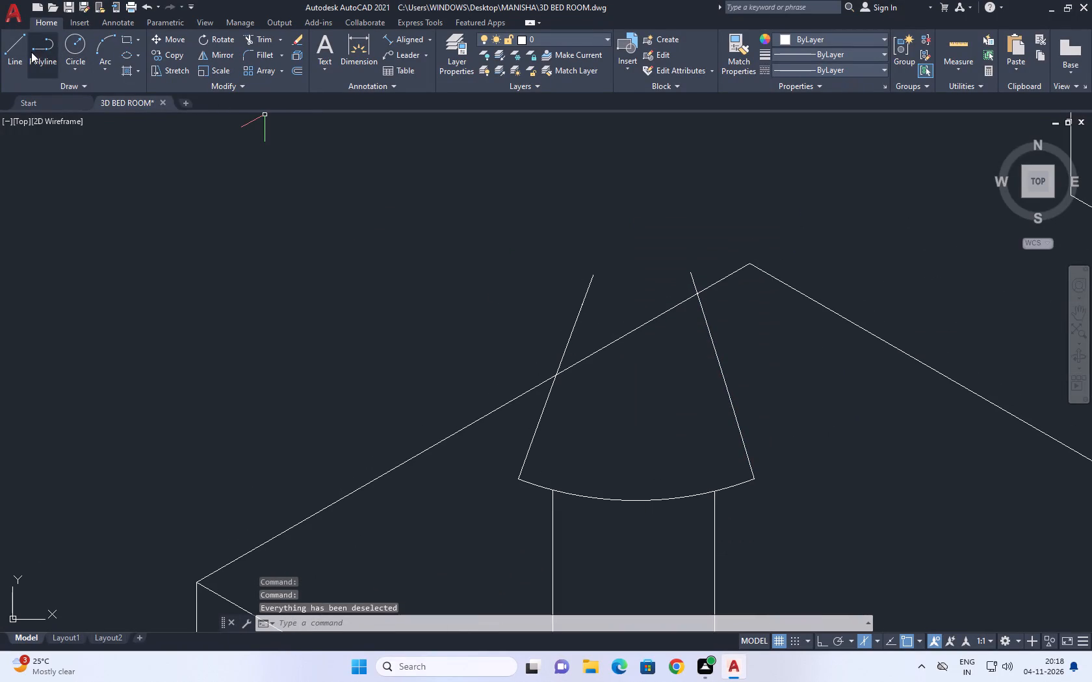
left_click(0, 52)
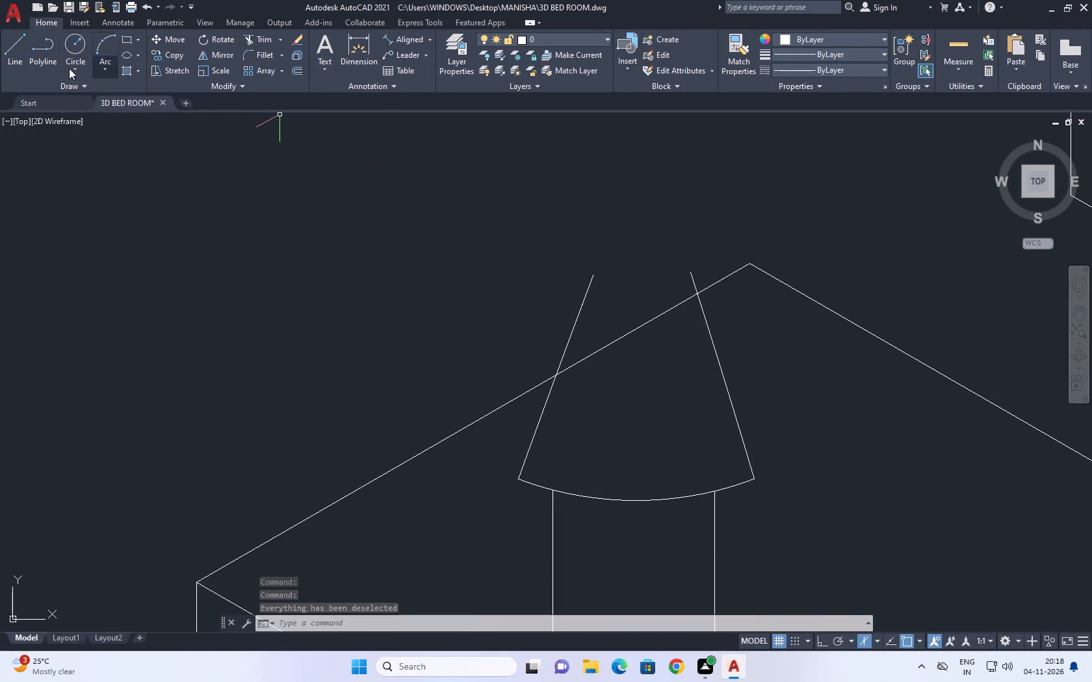
left_click(19, 56)
left_click(590, 276)
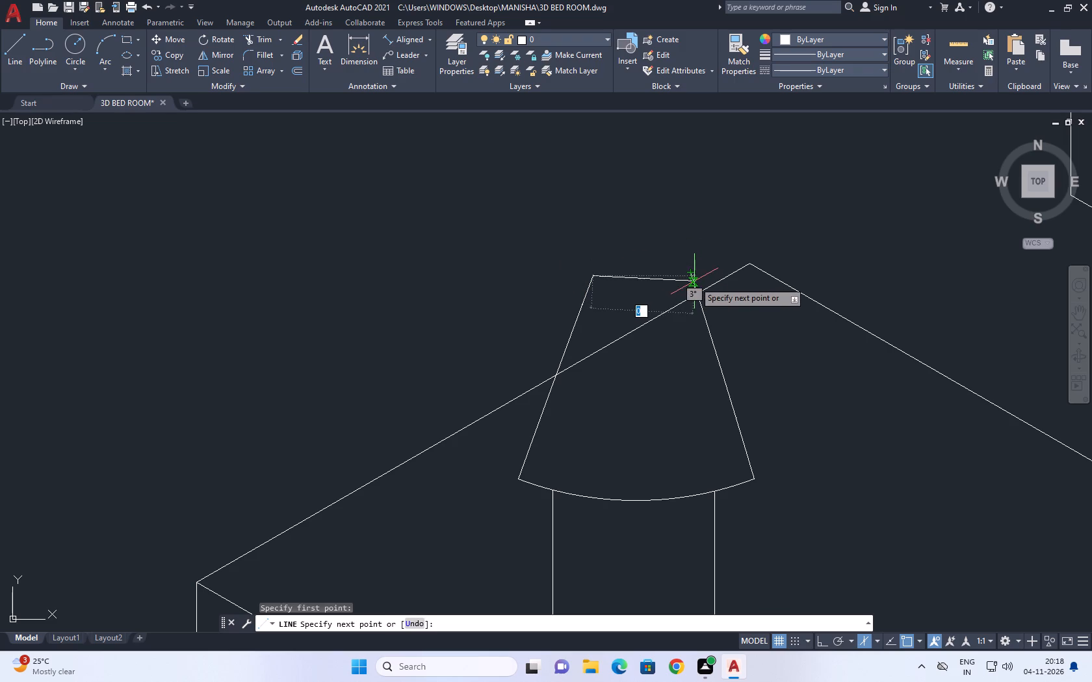
left_click(694, 276)
key("Escape")
Trim away the part of the bedside table's back edge that runs through the lampshade.
scroll(668, 293, "down", 2)
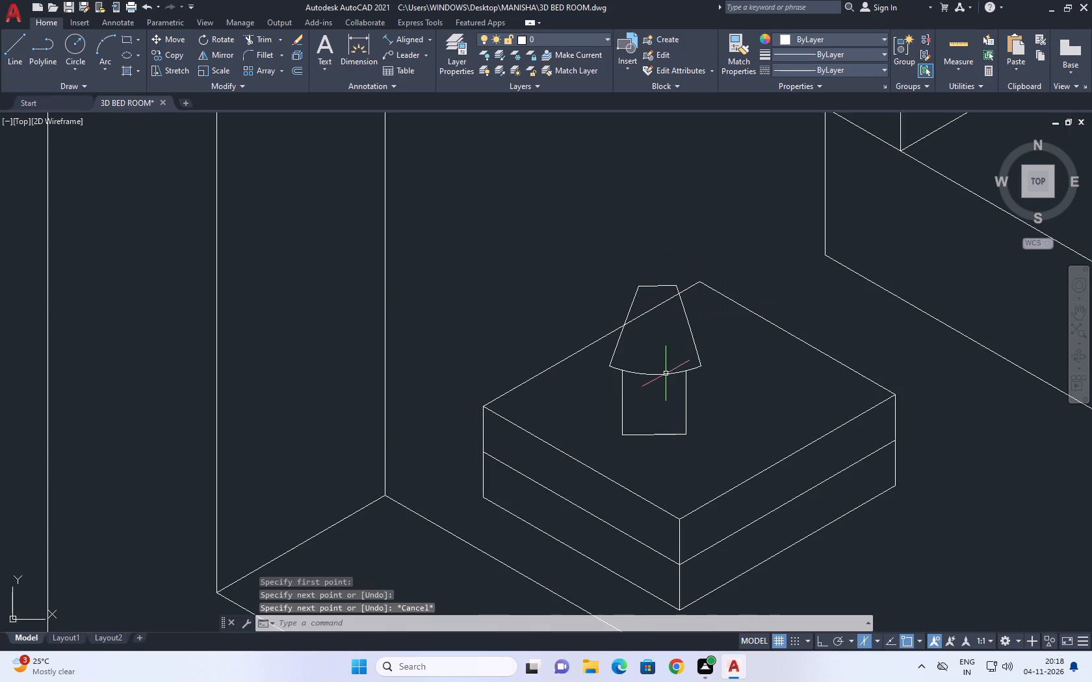
middle_click_drag(632, 347, 643, 359)
type("TR")
key("space")
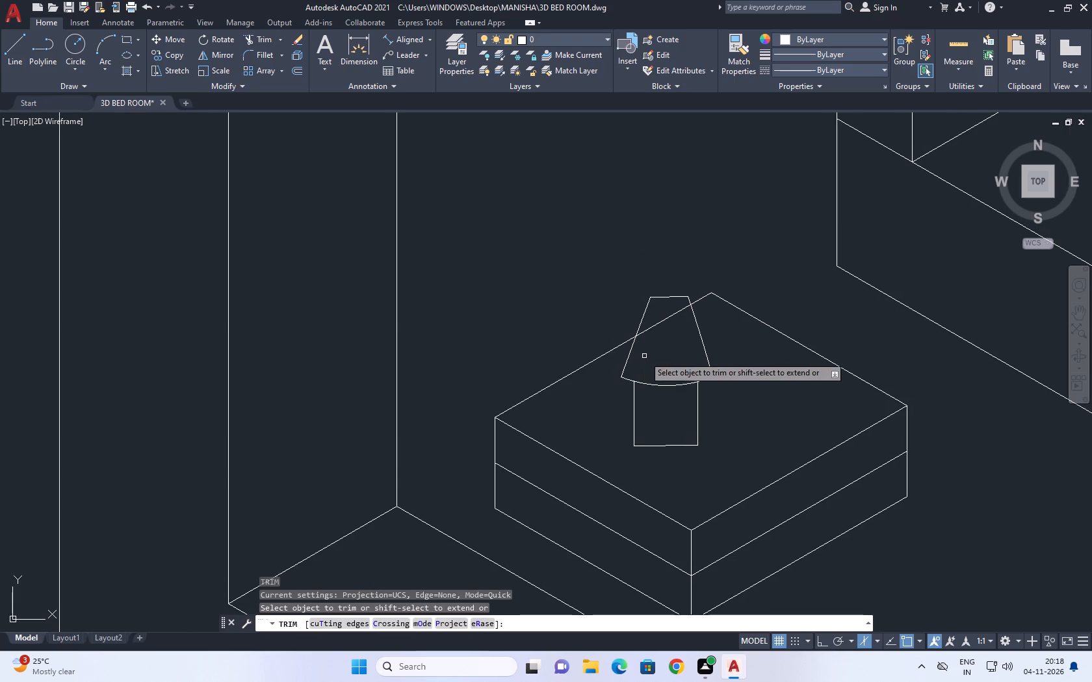
left_click(664, 318)
key("Escape")
Draw a line down the middle of the lamp base, from the shade's rim to the base's bottom line.
scroll(660, 347, "down", 1)
middle_click_drag(656, 370, 669, 391)
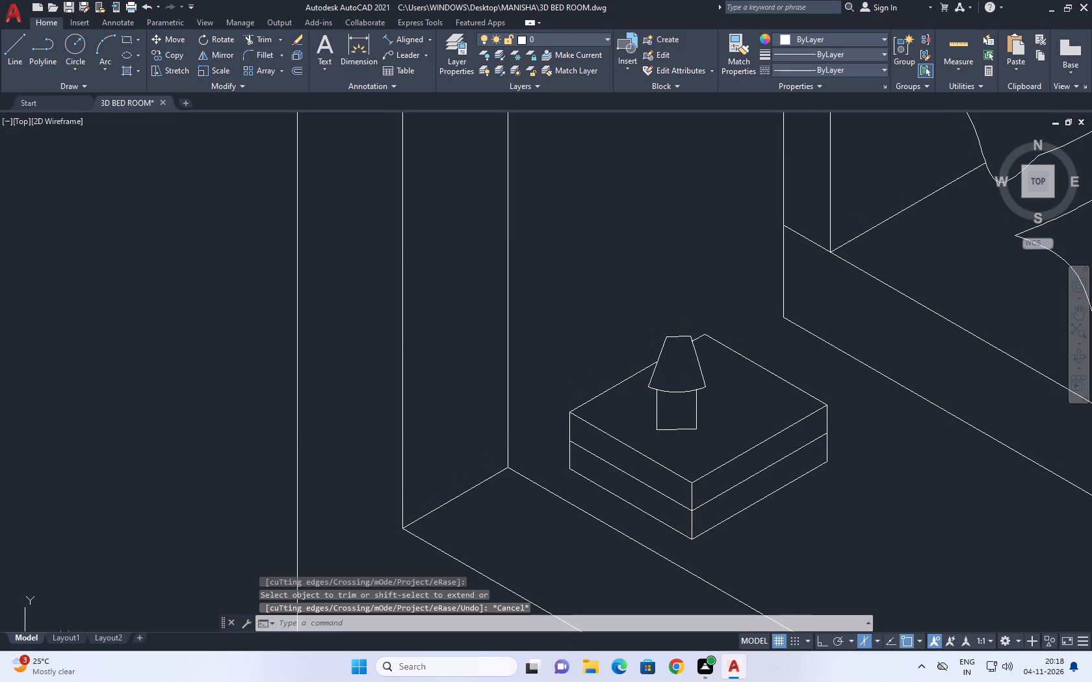
type("L")
key("space")
left_click(681, 394)
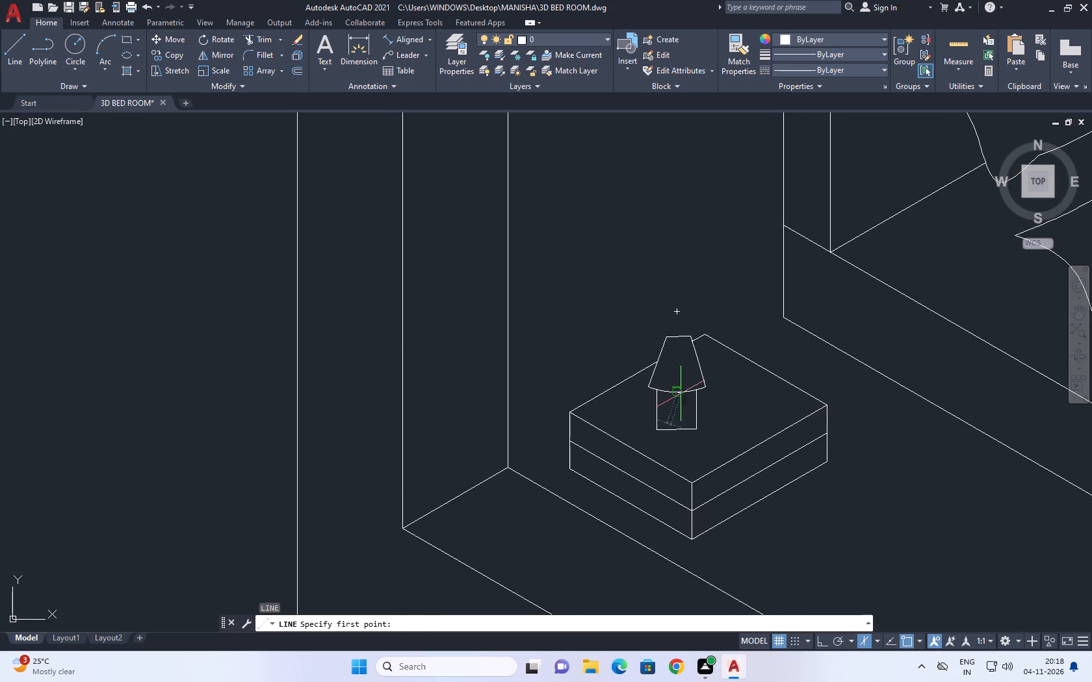
left_click(677, 430)
key("Escape")
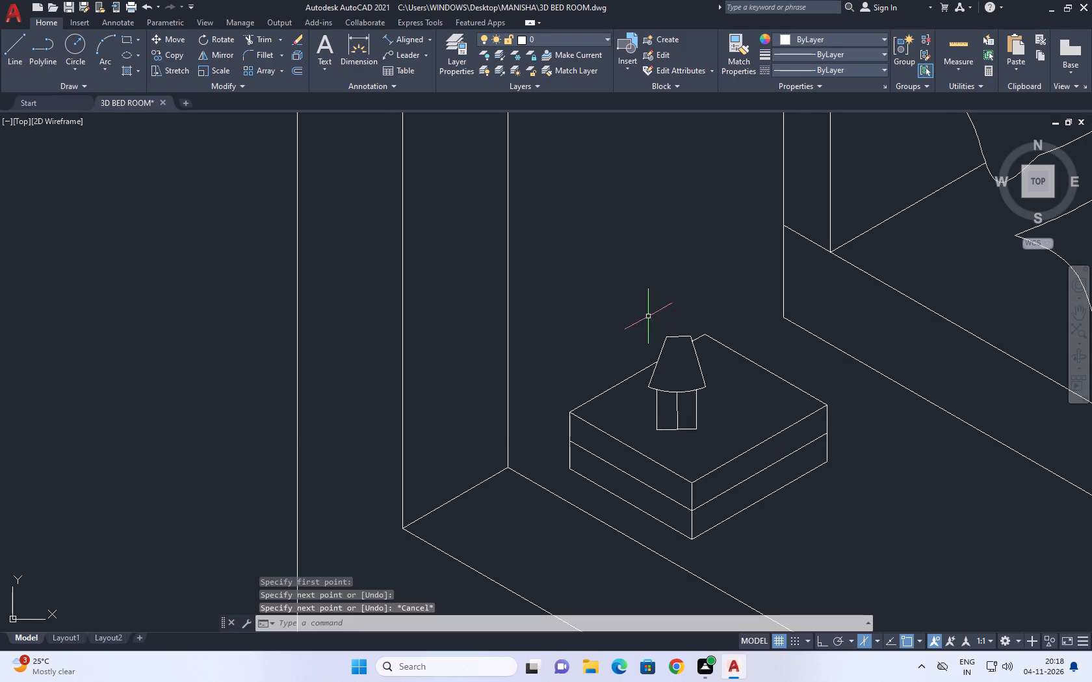
Copy the two-tier bedside table, without its lamp, from its bottom front corner to the floor on the far side of the bed.
left_click(647, 316)
key("Escape")
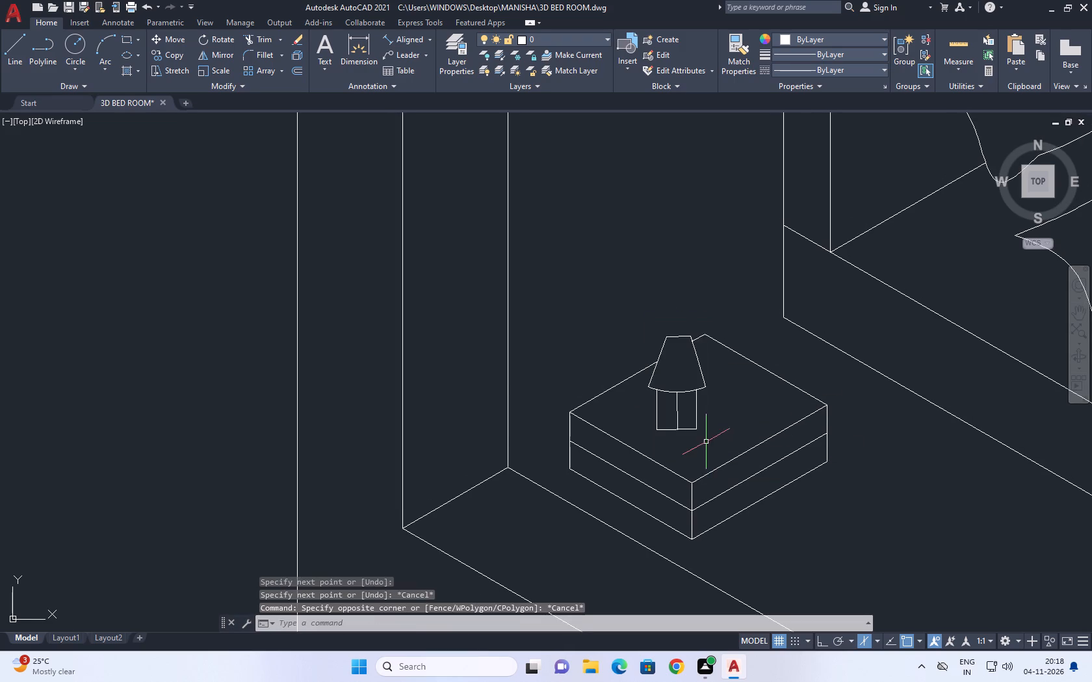
scroll(709, 447, "up", 2)
left_click_drag(862, 600, 859, 585)
left_click_drag(820, 472, 794, 437)
scroll(789, 431, "down", 3)
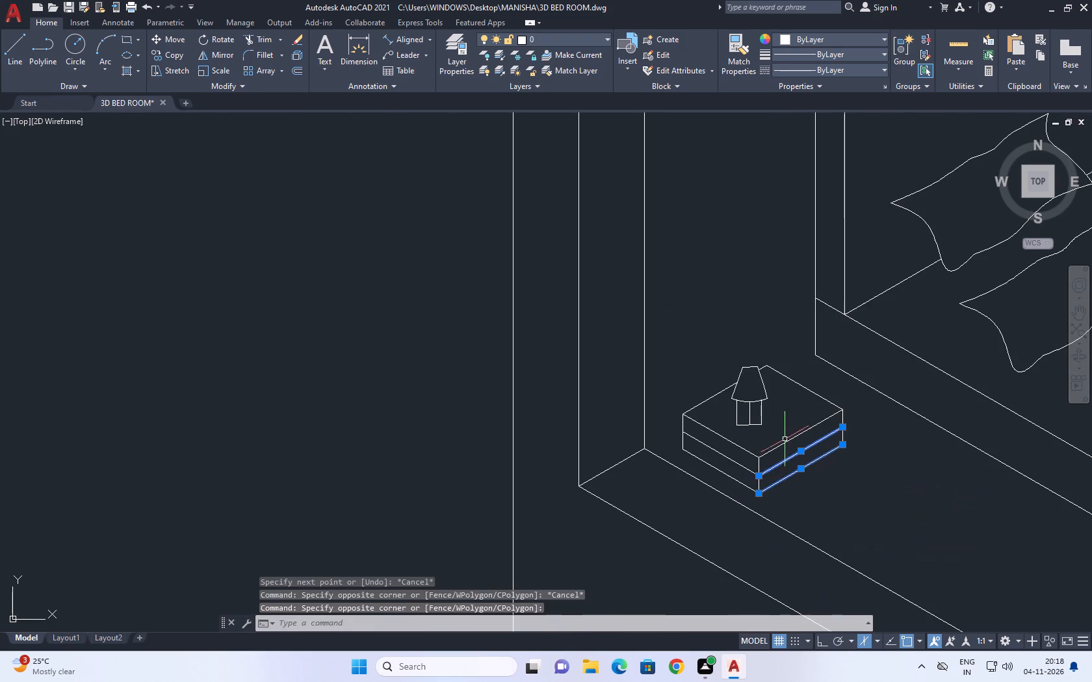
left_click(783, 440)
left_click(751, 490)
left_click(850, 403)
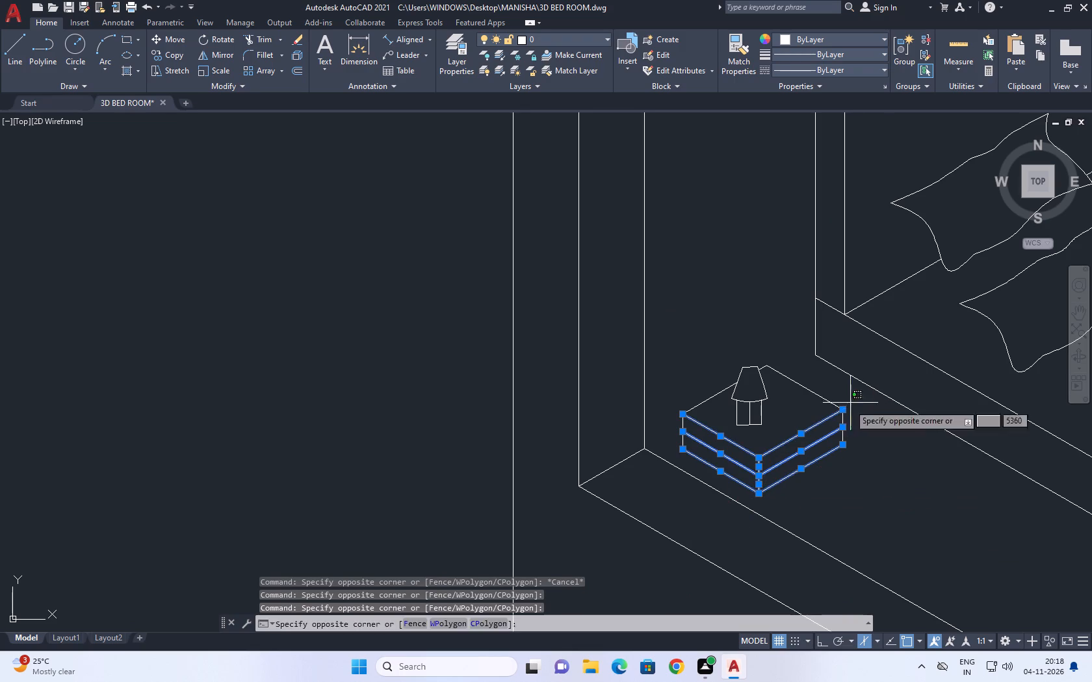
left_click(828, 461)
scroll(808, 399, "up", 2)
scroll(681, 325, "up", 1)
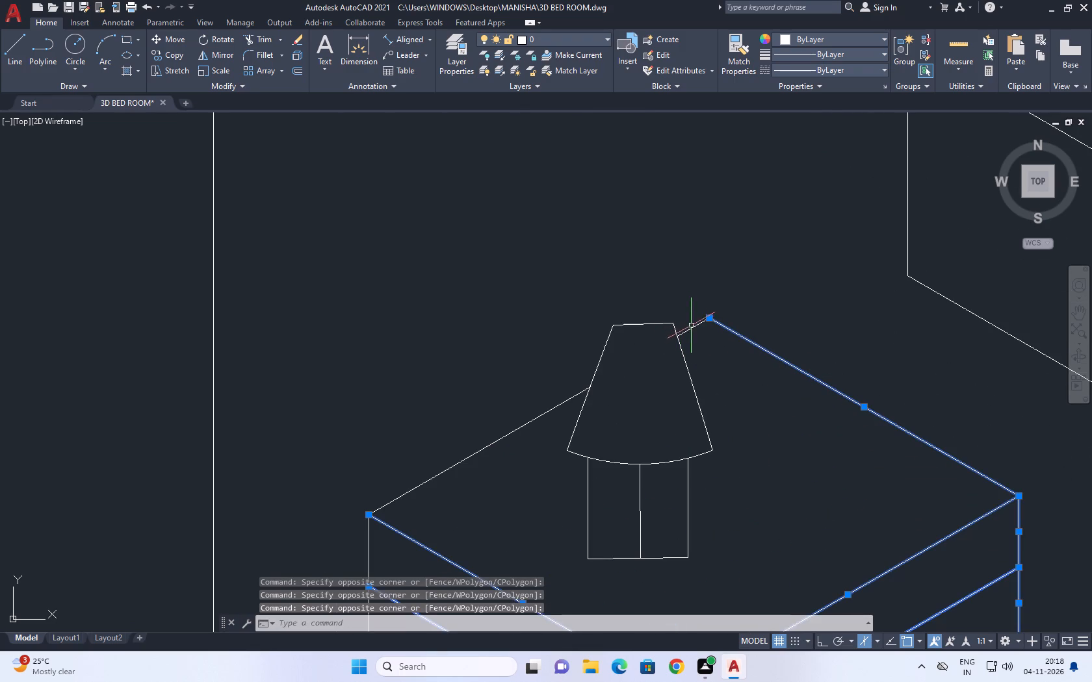
left_click(693, 327)
scroll(545, 427, "up", 1)
middle_click_drag(541, 423, 596, 251)
left_click(406, 292)
left_click(295, 451)
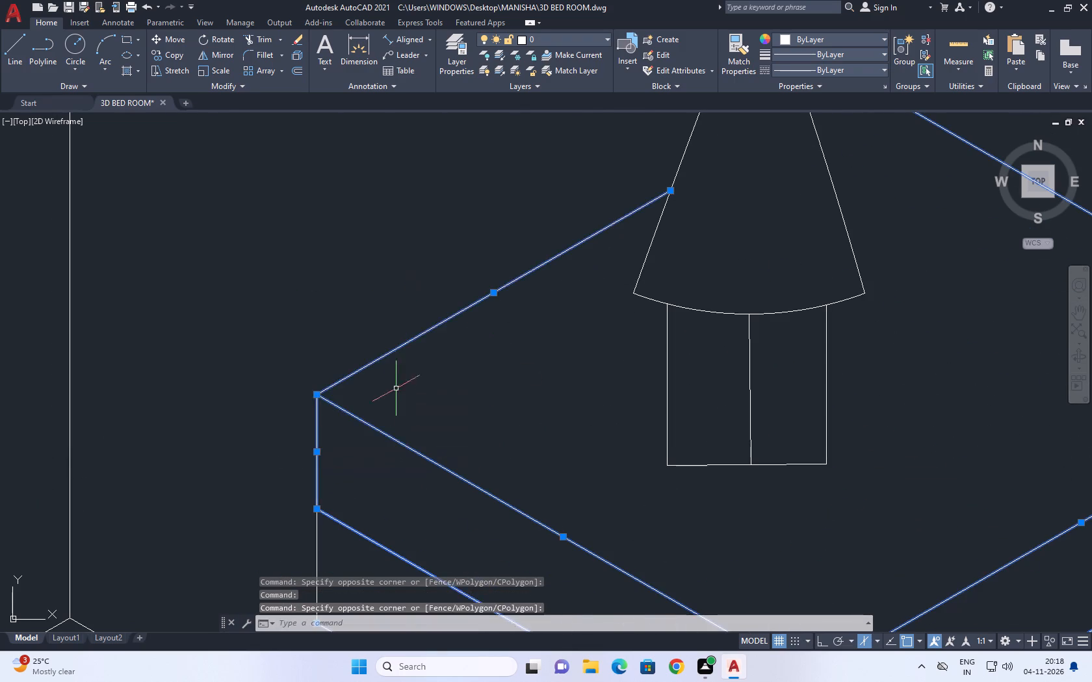
scroll(415, 359, "down", 3)
middle_click_drag(376, 438, 388, 390)
scroll(400, 381, "up", 2)
left_click(418, 351)
left_click(401, 315)
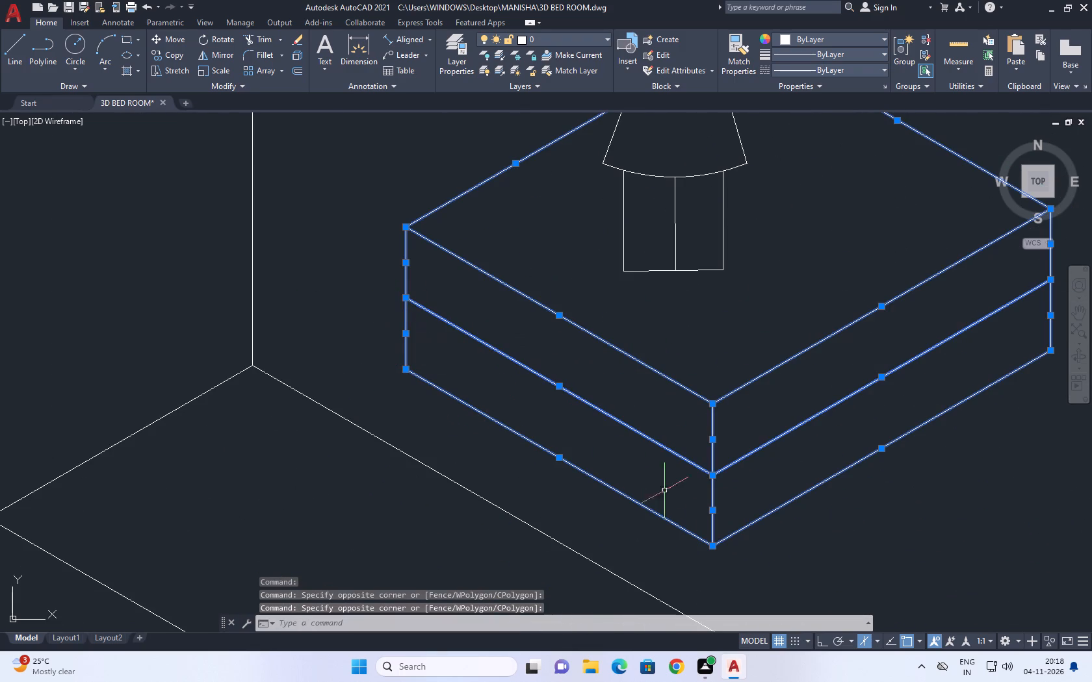
scroll(512, 394, "down", 2)
middle_click_drag(624, 383, 617, 436)
key("c")
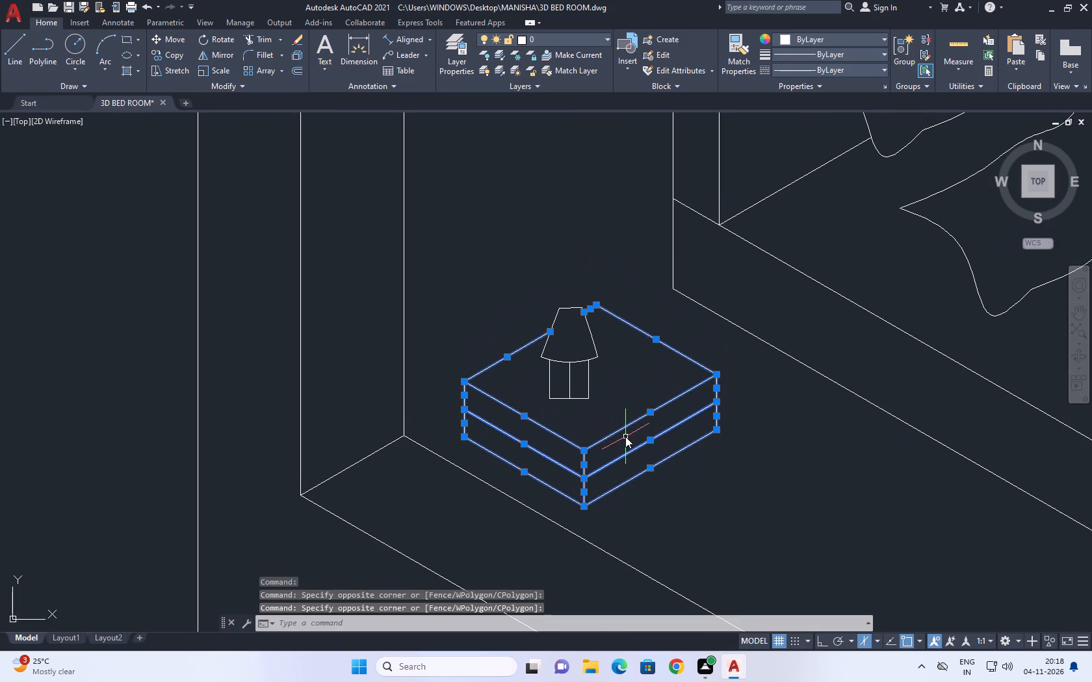
key("o")
key("space")
left_click(586, 509)
scroll(666, 461, "down", 4)
middle_click_drag(762, 387, 712, 433)
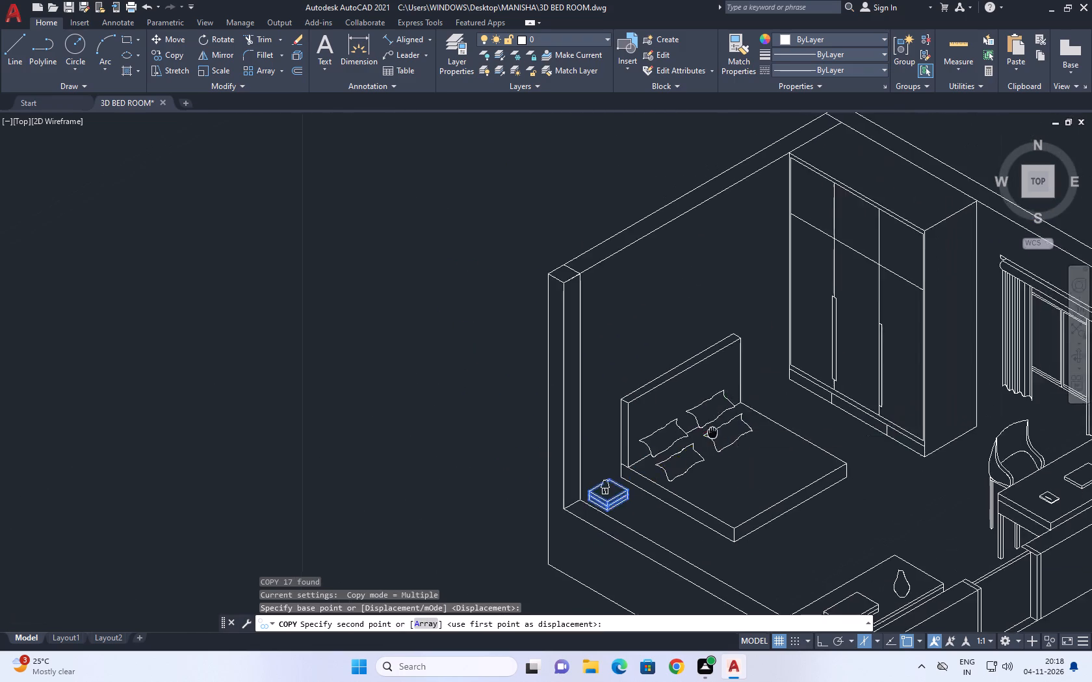
scroll(749, 411, "up", 3)
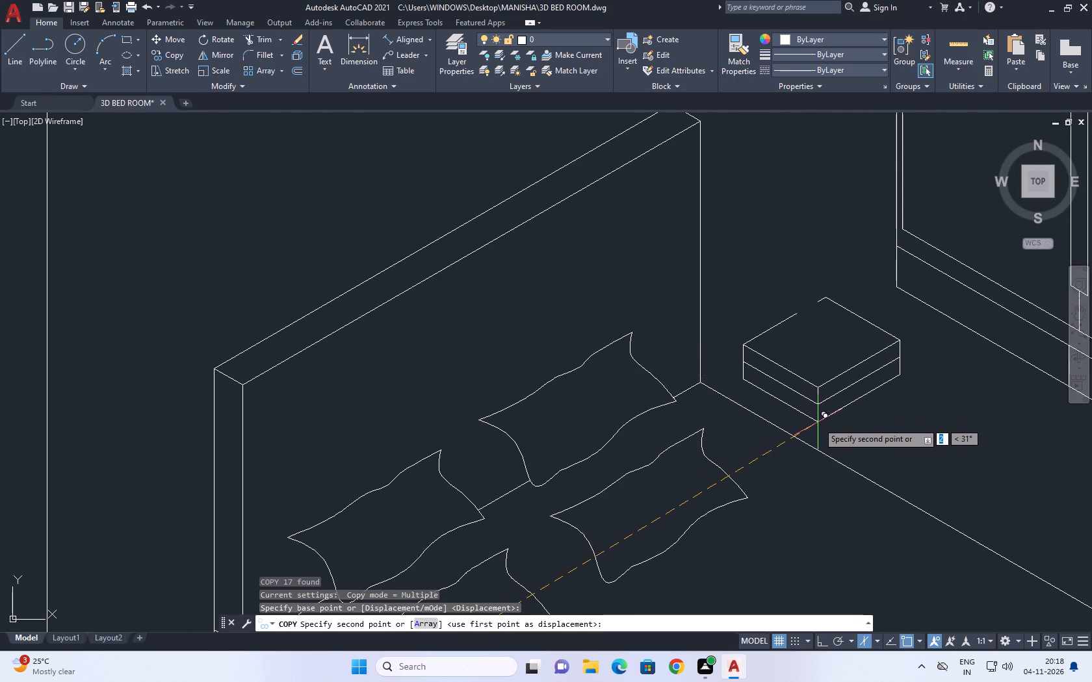
key("F8")
left_click(827, 418)
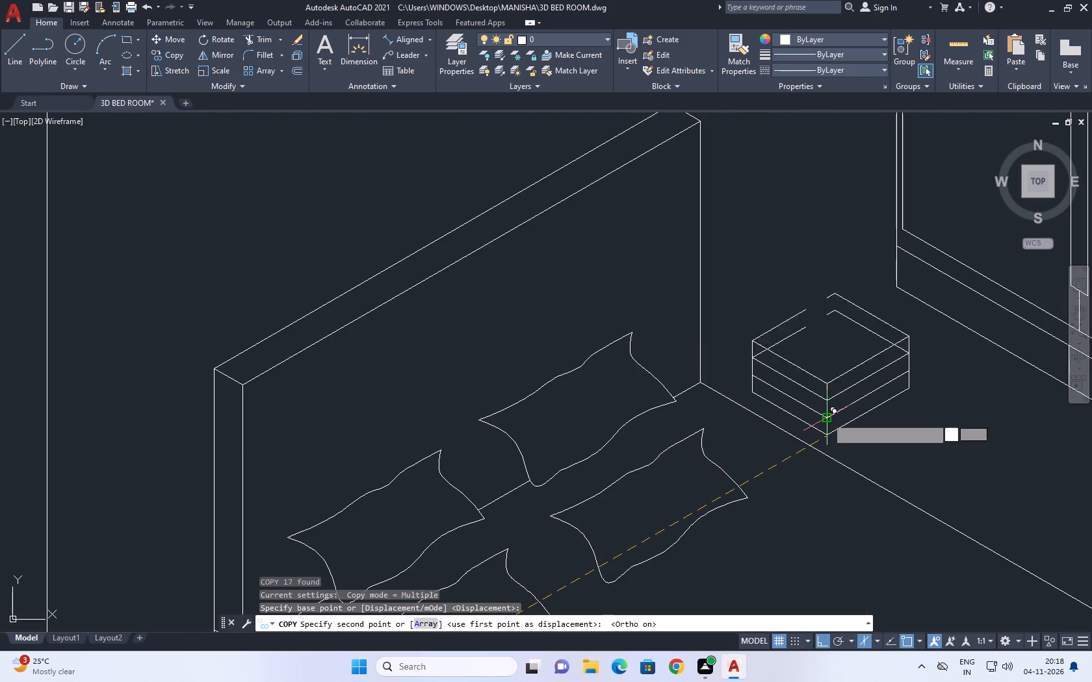
key("Escape")
Extend the broken back edge of the copied bedside table to close the gap in its top.
middle_click_drag(789, 396, 727, 458)
type("EX")
key("space")
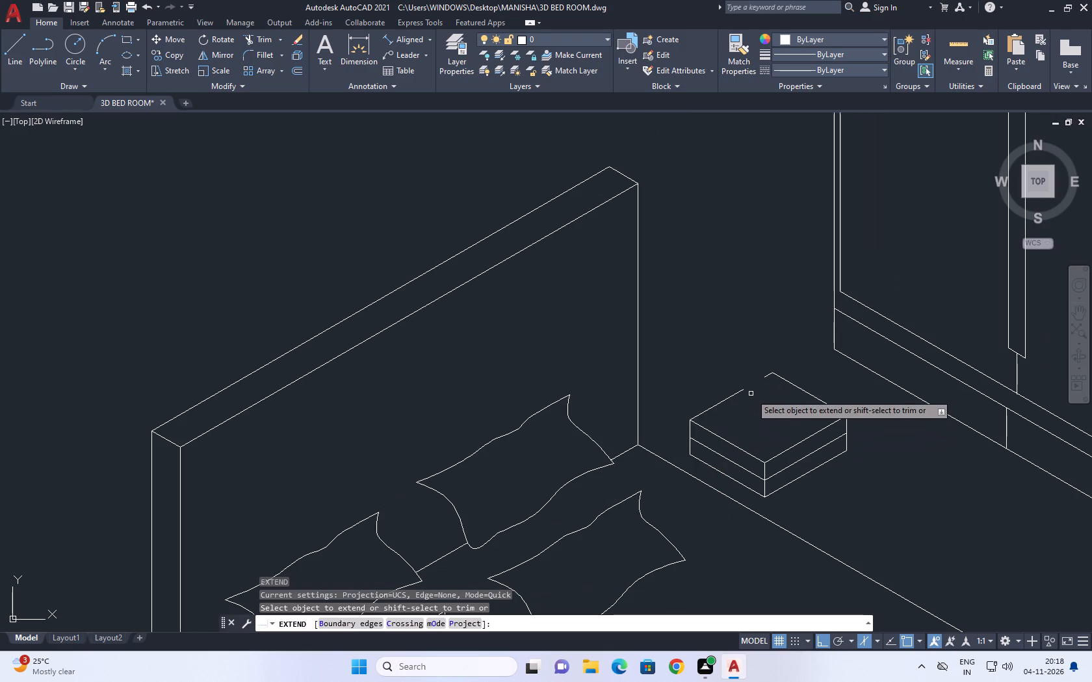
left_click(741, 391)
scroll(764, 362, "down", 2)
key("Escape")
scroll(757, 425, "down", 1)
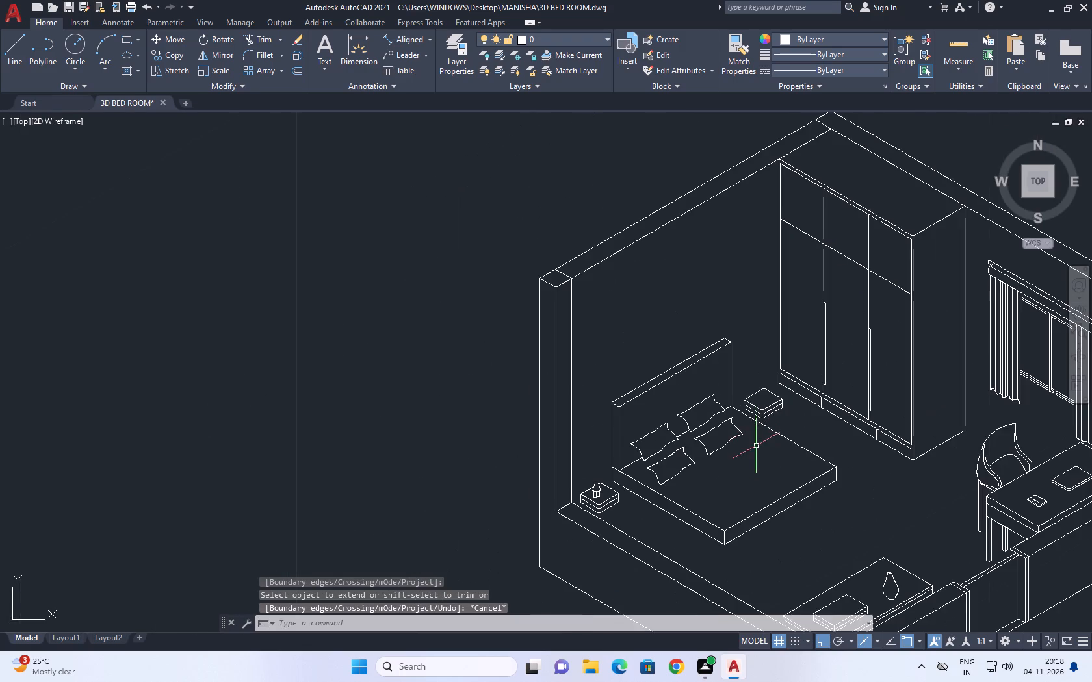
Draw an isometric four-sided picture outline on the left wall above the headboard, letting the lower edge run past the far side.
middle_click_drag(746, 452, 695, 435)
middle_click_drag(682, 386, 693, 420)
type("L")
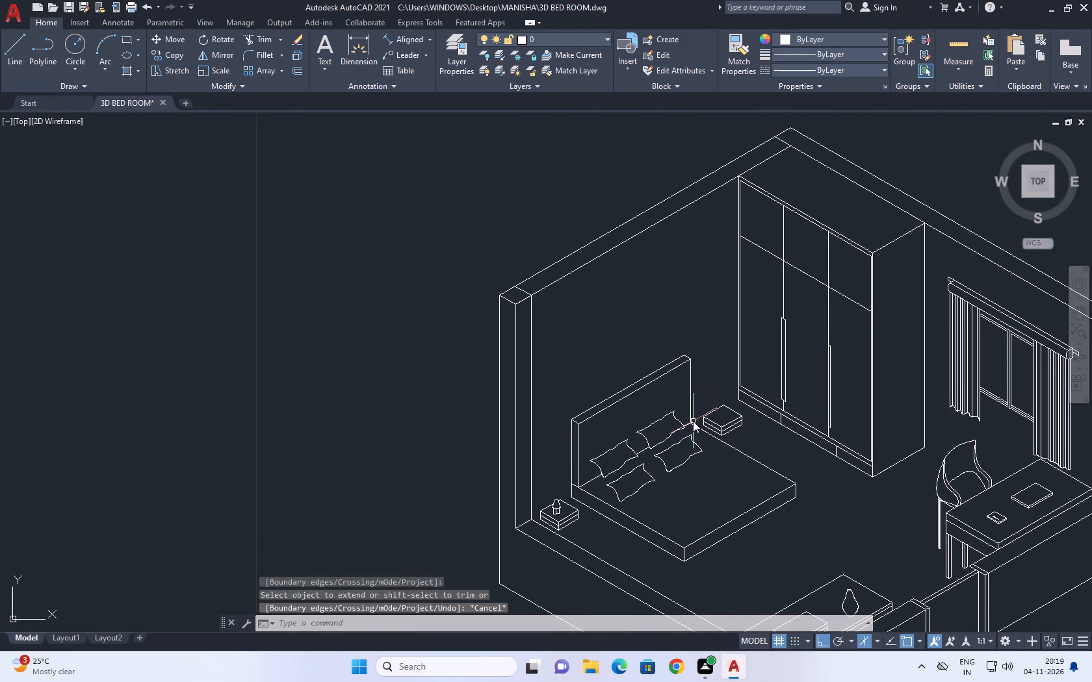
key("space")
scroll(599, 348, "up", 1)
left_click(578, 368)
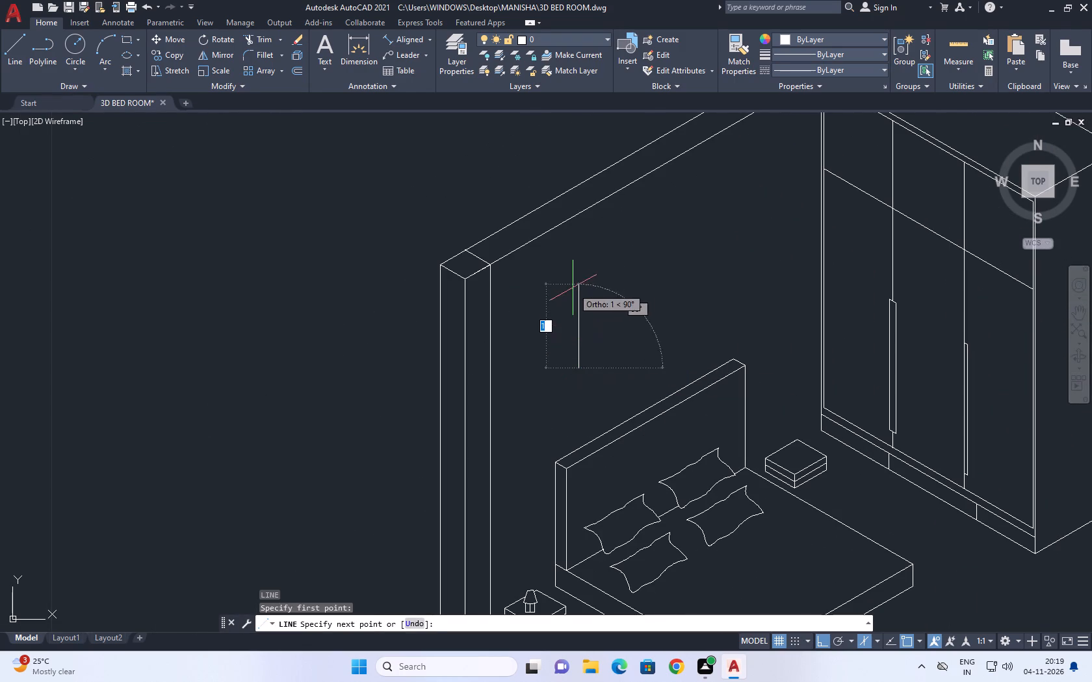
left_click(573, 279)
left_click(712, 207)
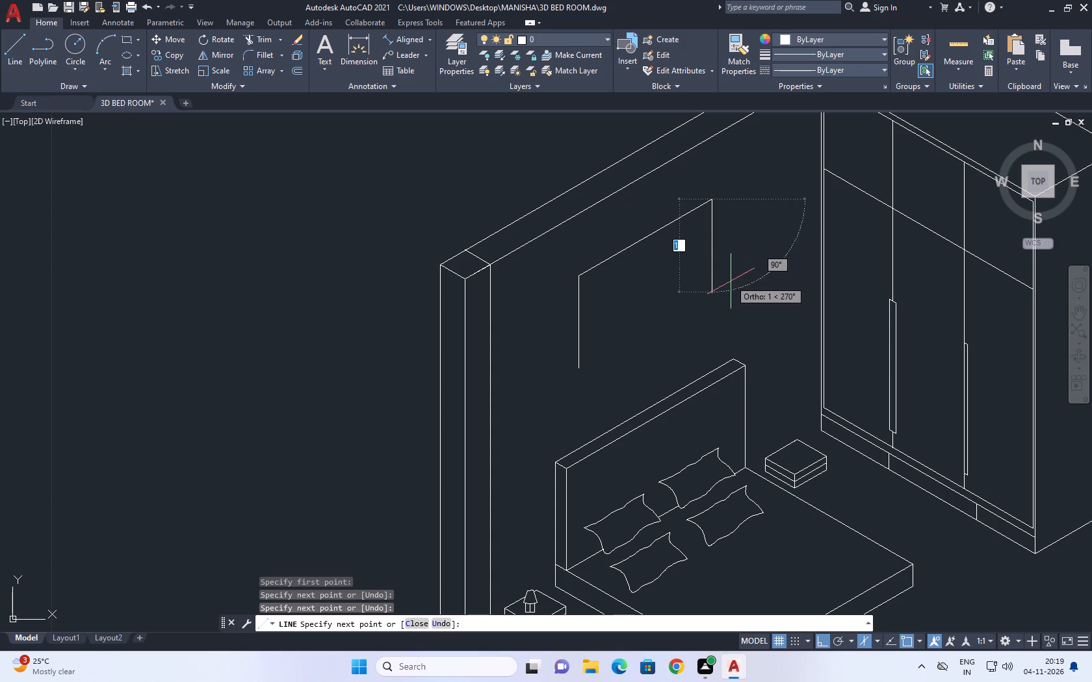
left_click(731, 294)
key("space")
key("space")
left_click(583, 370)
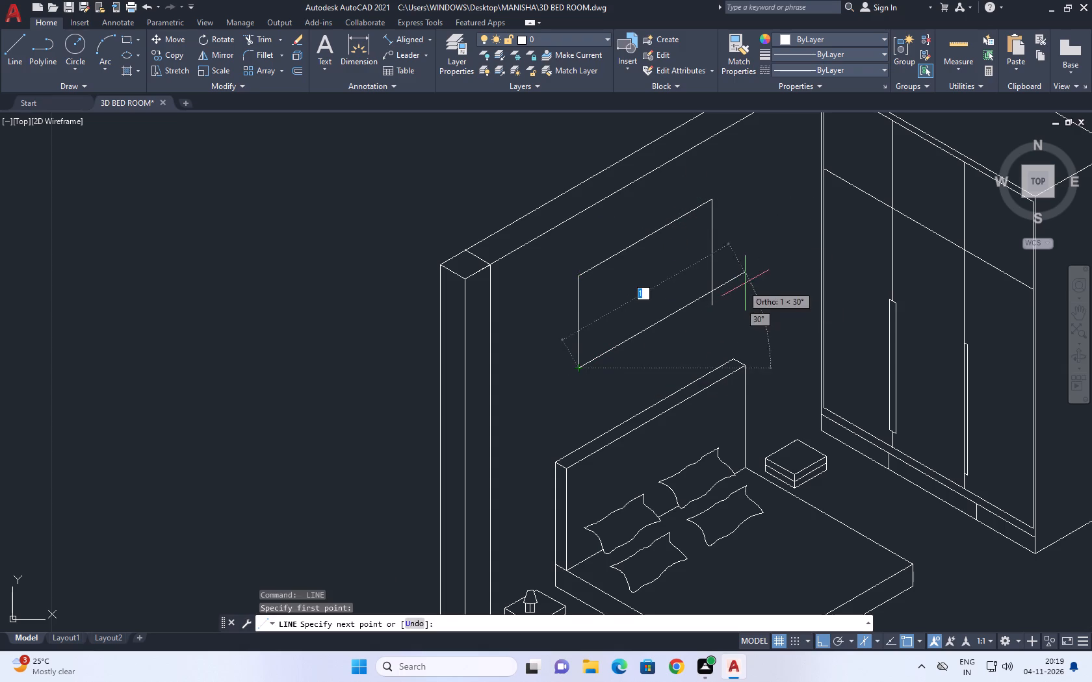
left_click(751, 277)
key("space")
Trim the overshooting line ends at the lower far corner of the picture outline.
type("TR")
key("space")
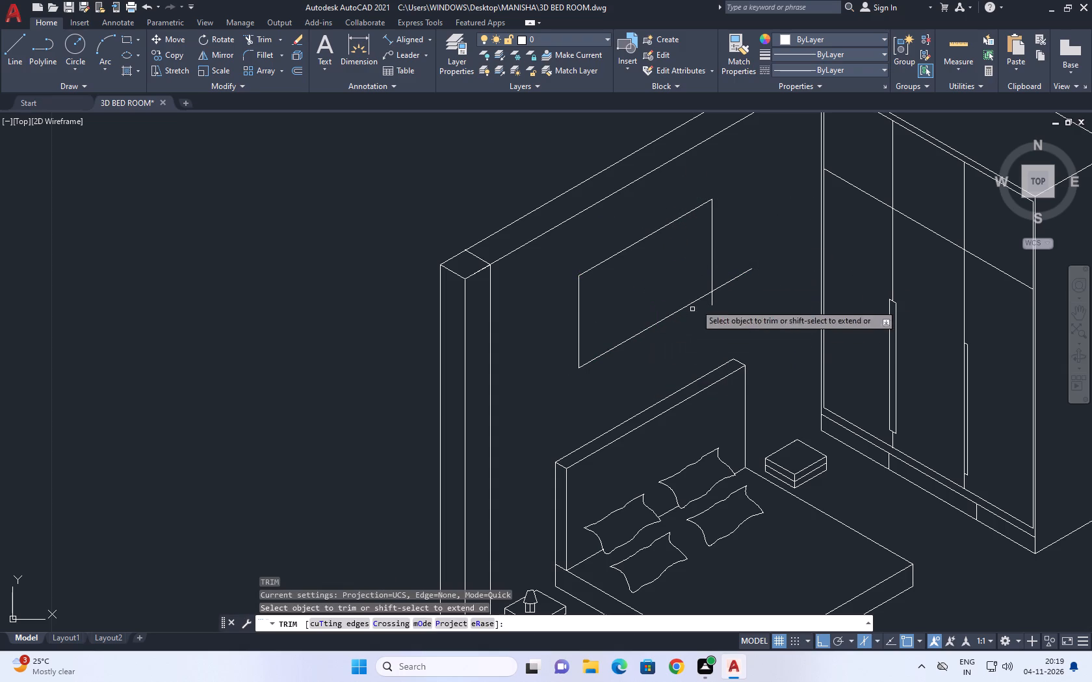
left_click(724, 279)
left_click(723, 299)
left_click(715, 301)
left_click(711, 303)
key("Escape")
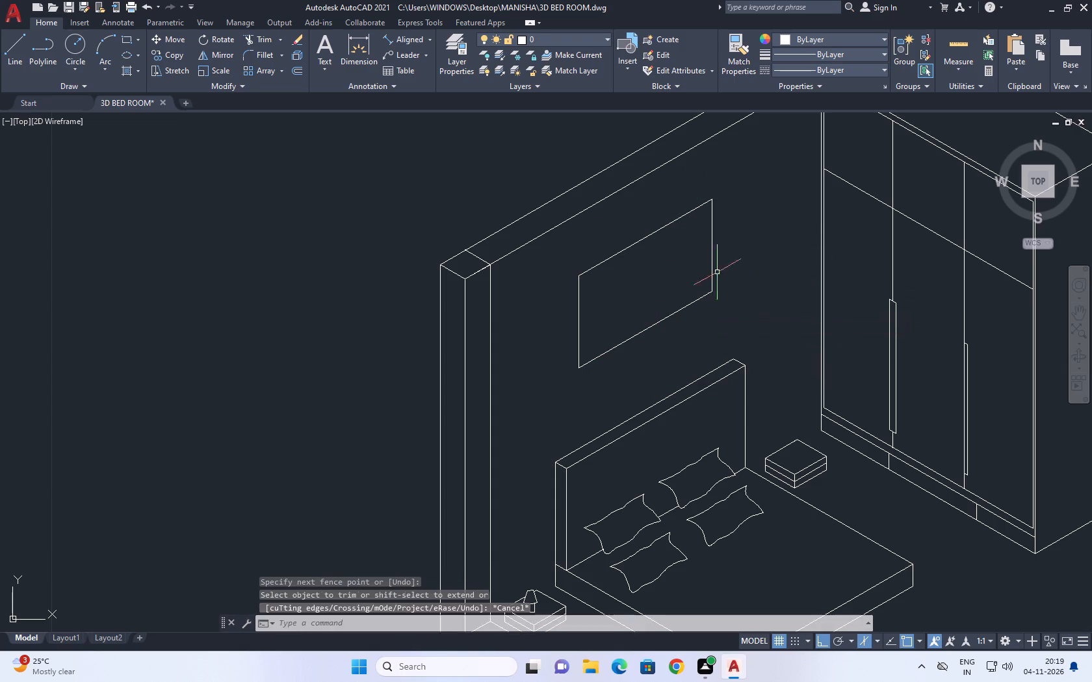
Copy the picture outline a short distance out from the wall along the left isoplane to give the frame thickness.
left_click(728, 246)
left_click_drag(665, 324, 660, 331)
left_click(670, 251)
left_click(630, 234)
left_click_drag(590, 278, 587, 284)
left_click_drag(566, 305, 564, 311)
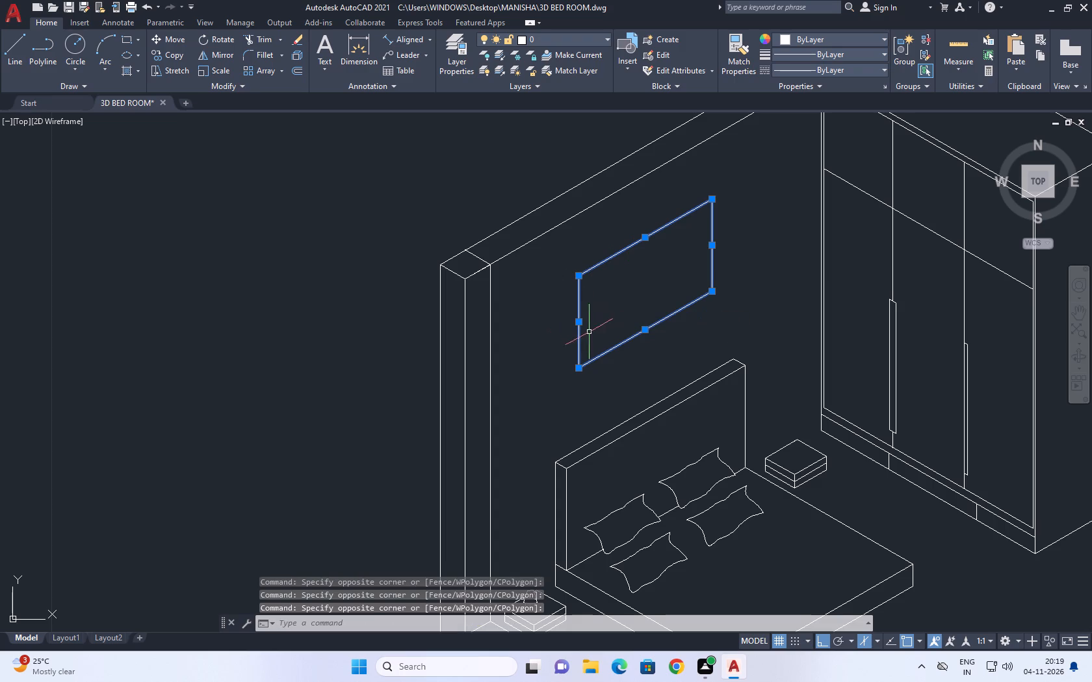
key("c")
key("o")
key("space")
scroll(584, 392, "up", 1)
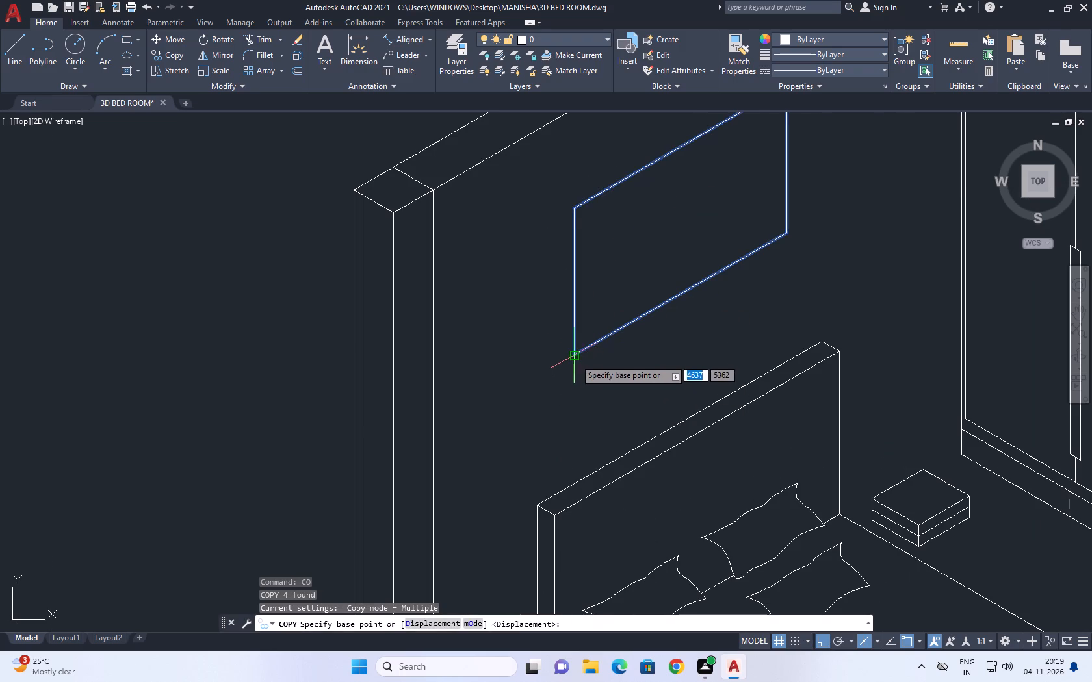
left_click(575, 358)
key("F5")
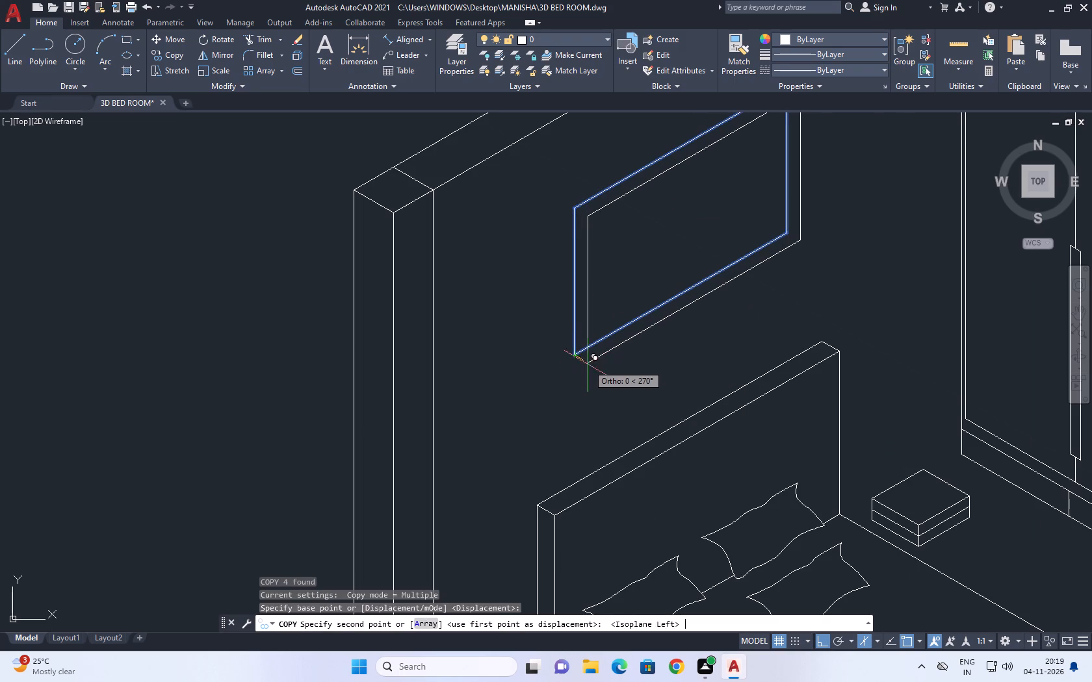
left_click(588, 366)
key("Escape")
Connect the matching corners of the two picture outlines with four short lines.
middle_click_drag(558, 303, 580, 371)
key("l")
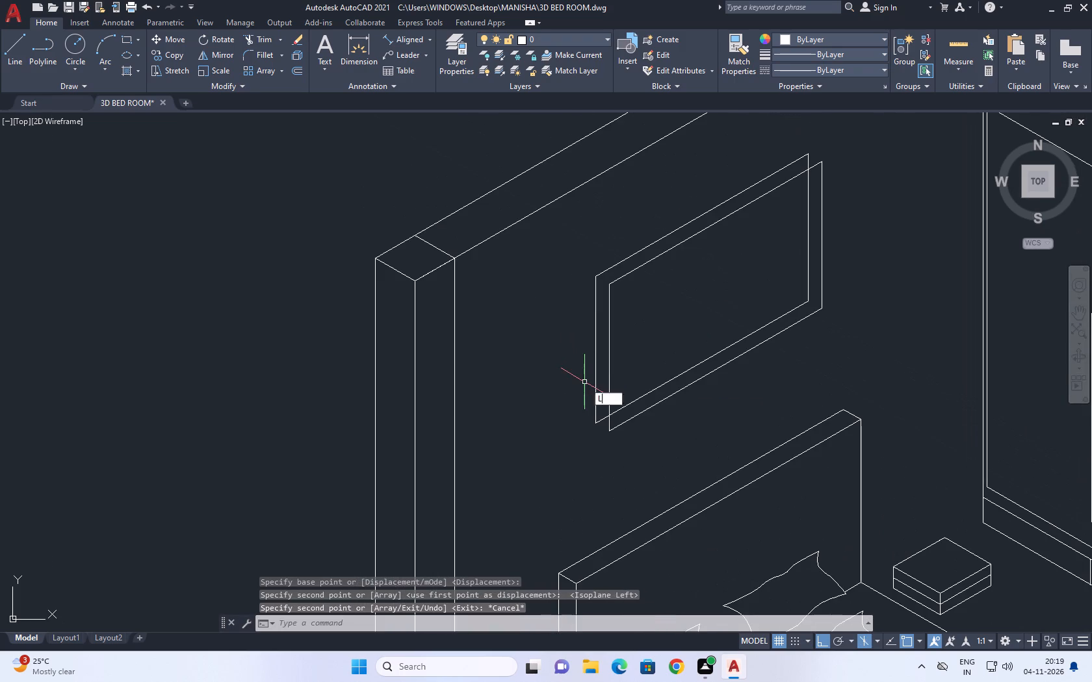
key("space")
left_click(597, 422)
left_click(611, 433)
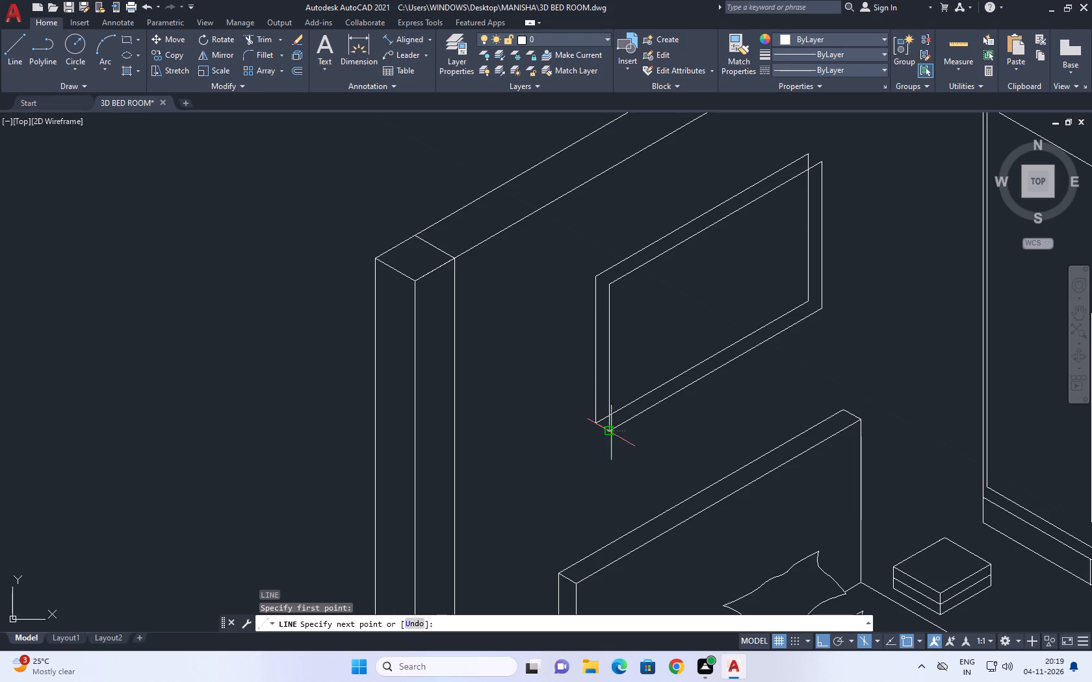
key("space")
key("space")
middle_click_drag(619, 324, 584, 343)
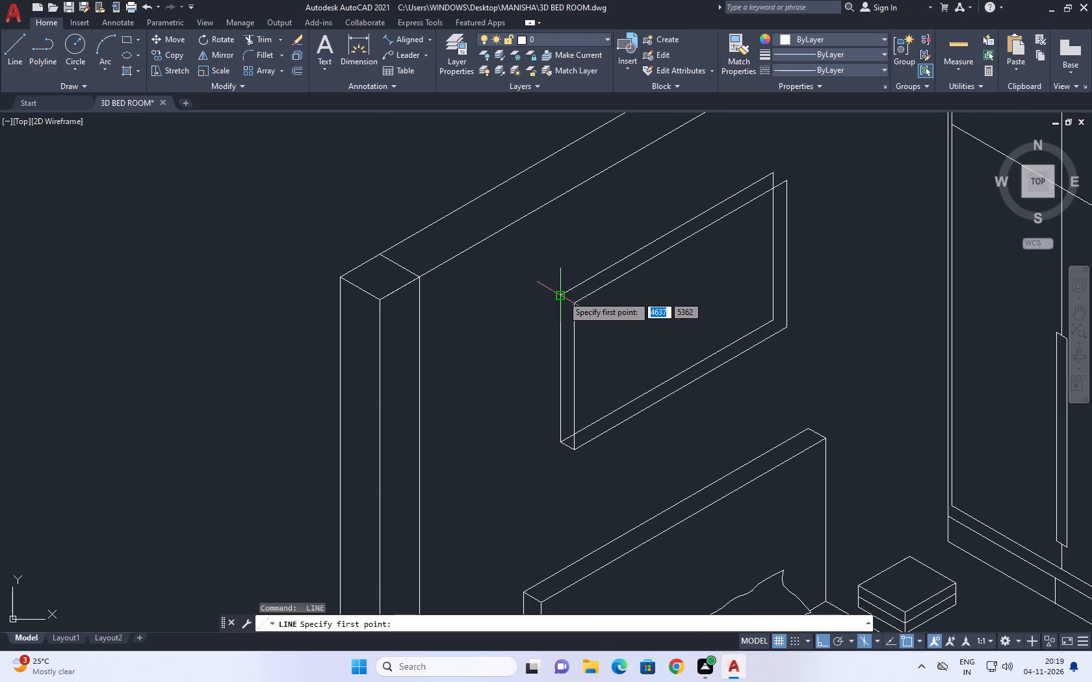
left_click(562, 296)
left_click(571, 301)
key("space")
middle_click_drag(629, 284, 595, 311)
key("space")
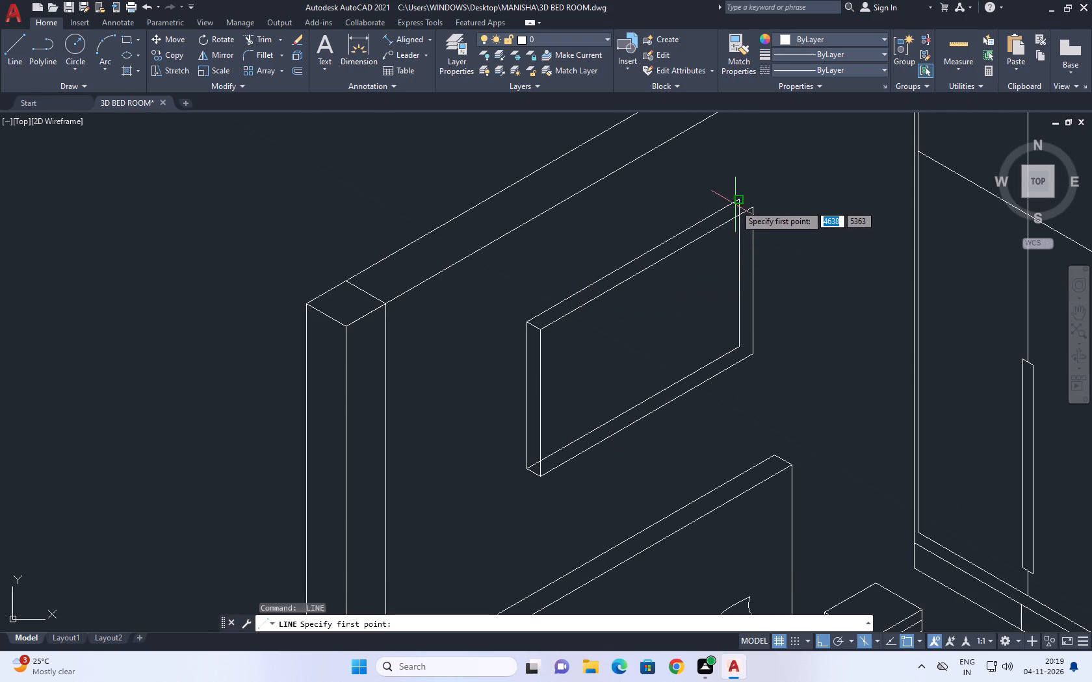
left_click(742, 200)
left_click(753, 209)
key("space")
key("space")
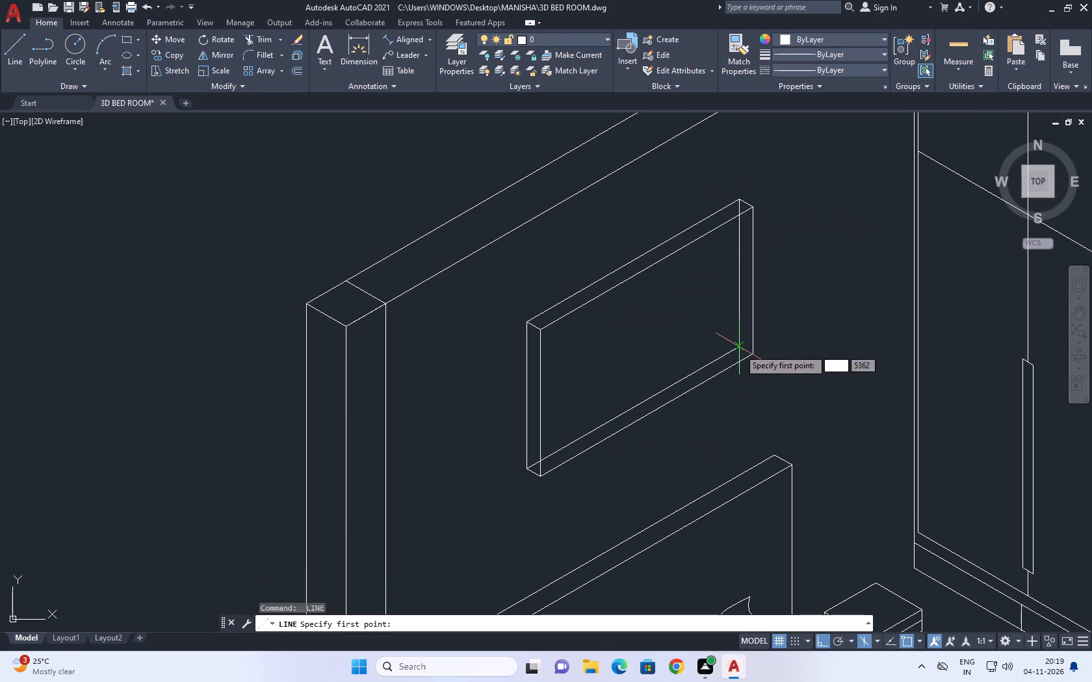
left_click(739, 348)
left_click(755, 353)
key("space")
Delete the picture's hidden rear side and bottom edges and the short connecting line at its lower far corner.
left_click(742, 275)
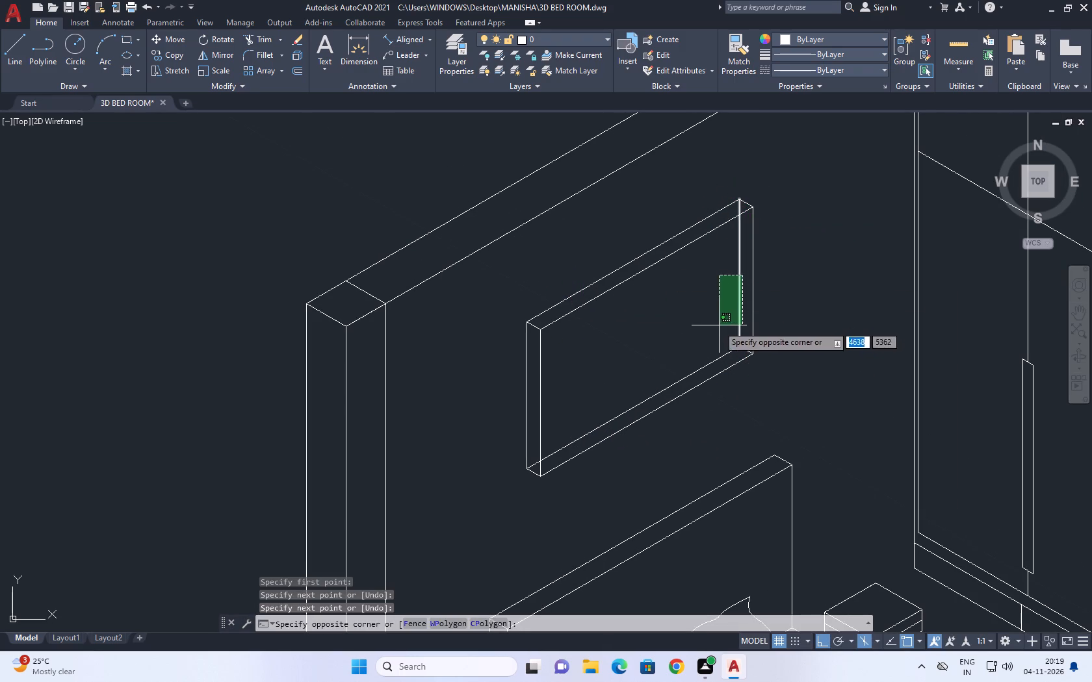
left_click(716, 327)
left_click(715, 355)
left_click(699, 368)
key("Delete")
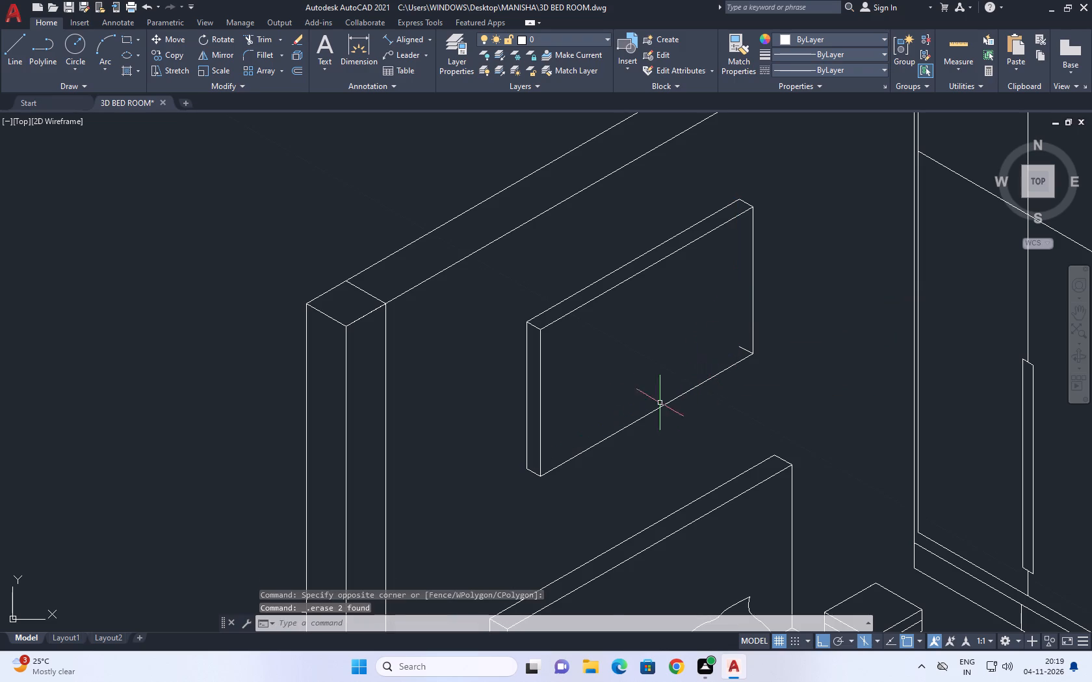
scroll(739, 361, "up", 1)
left_click(742, 342)
key("Delete")
scroll(691, 329, "down", 4)
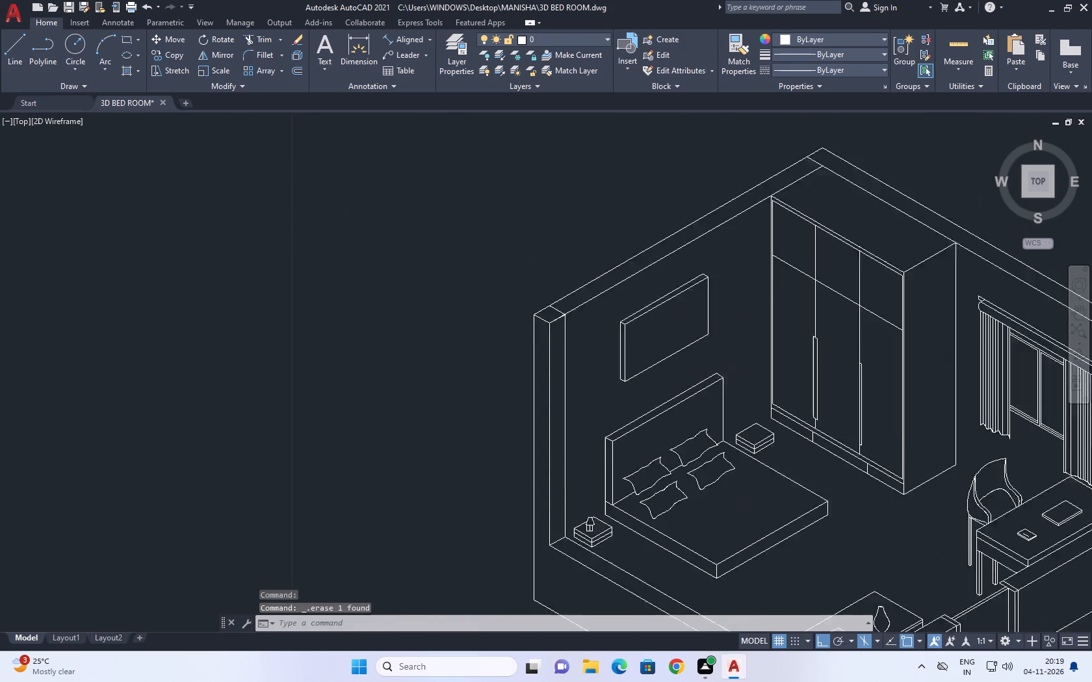
Trim the short leftover line segments crossing the wall thickness at the left, back and right top corners of the room.
middle_click_drag(697, 347, 685, 297)
scroll(697, 347, "down", 1)
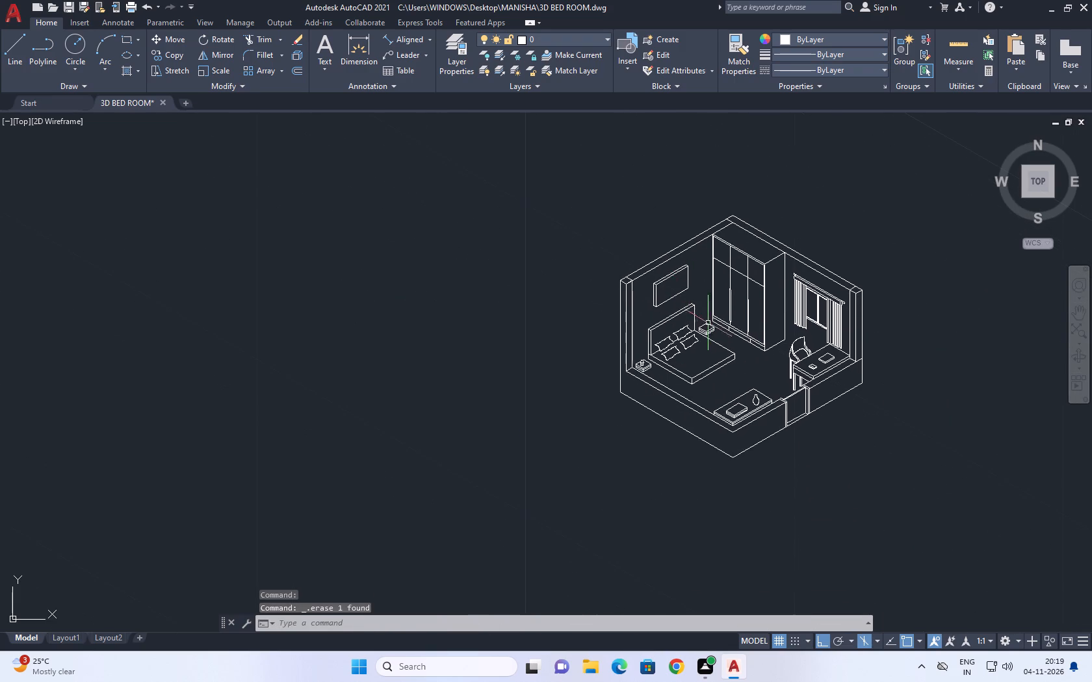
scroll(709, 326, "down", 2)
middle_click_drag(781, 348, 735, 277)
scroll(684, 238, "up", 2)
middle_click_drag(663, 187, 663, 186)
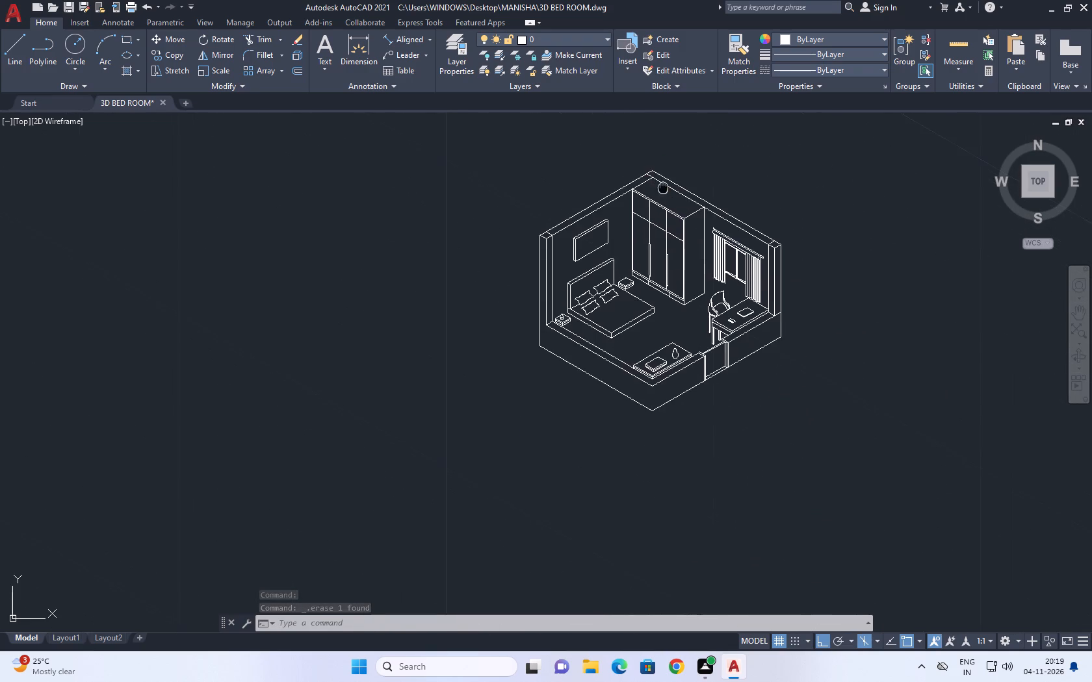
middle_click_drag(663, 186, 664, 198)
scroll(661, 186, "up", 2)
middle_click_drag(923, 328, 898, 331)
type("TR")
key("space")
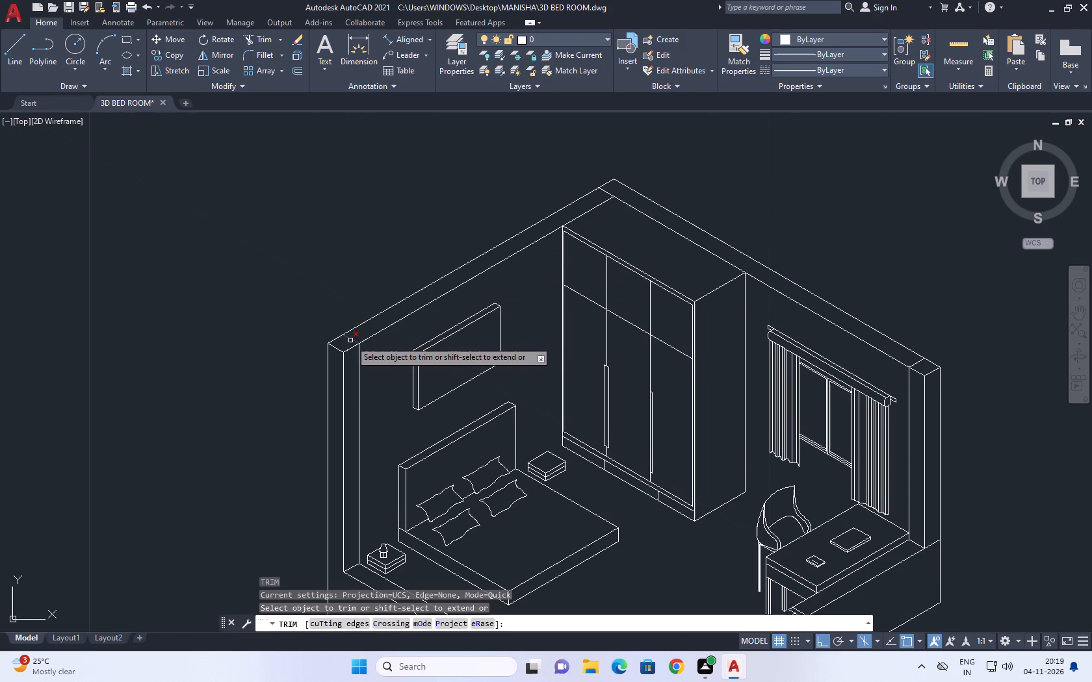
left_click(350, 340)
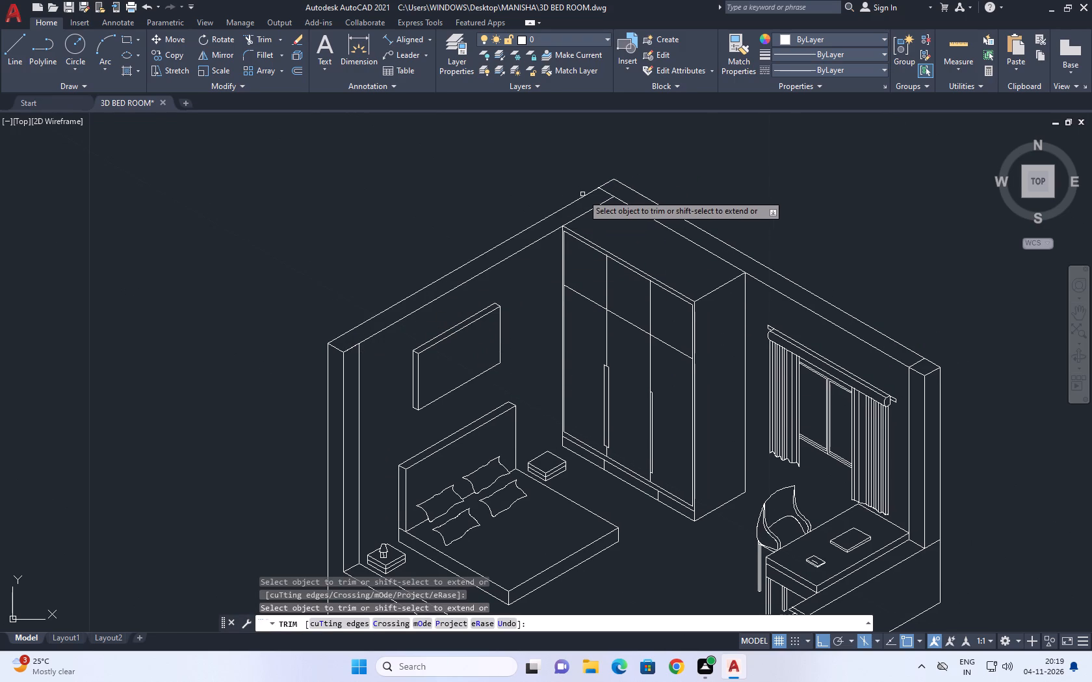
left_click(610, 194)
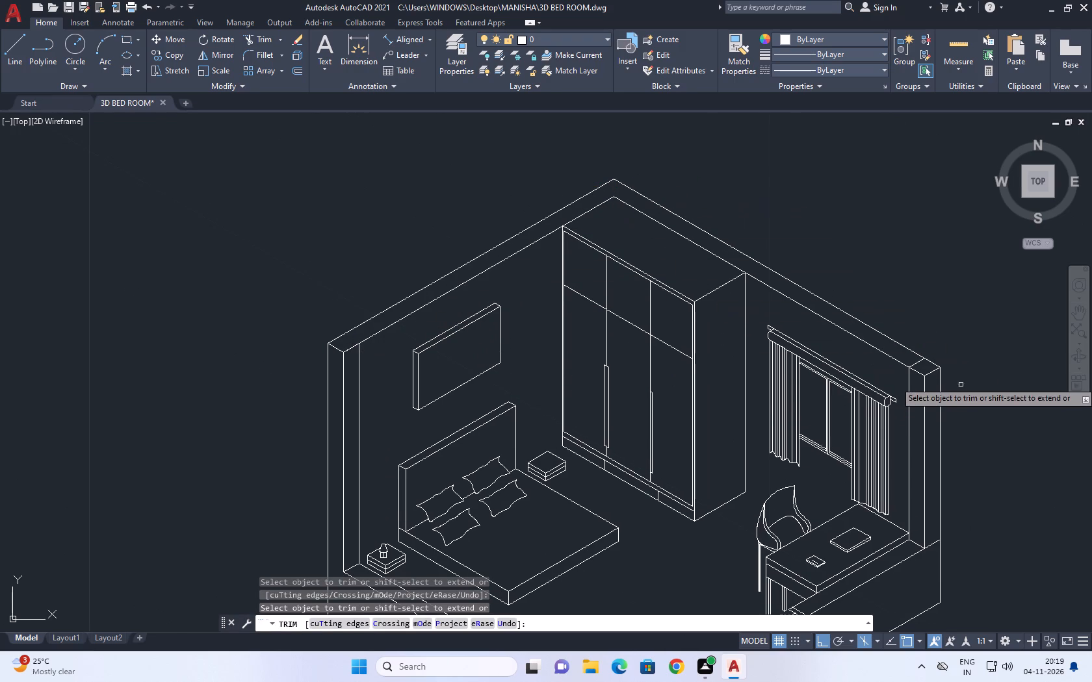
left_click(917, 362)
scroll(831, 285, "down", 3)
scroll(803, 392, "up", 2)
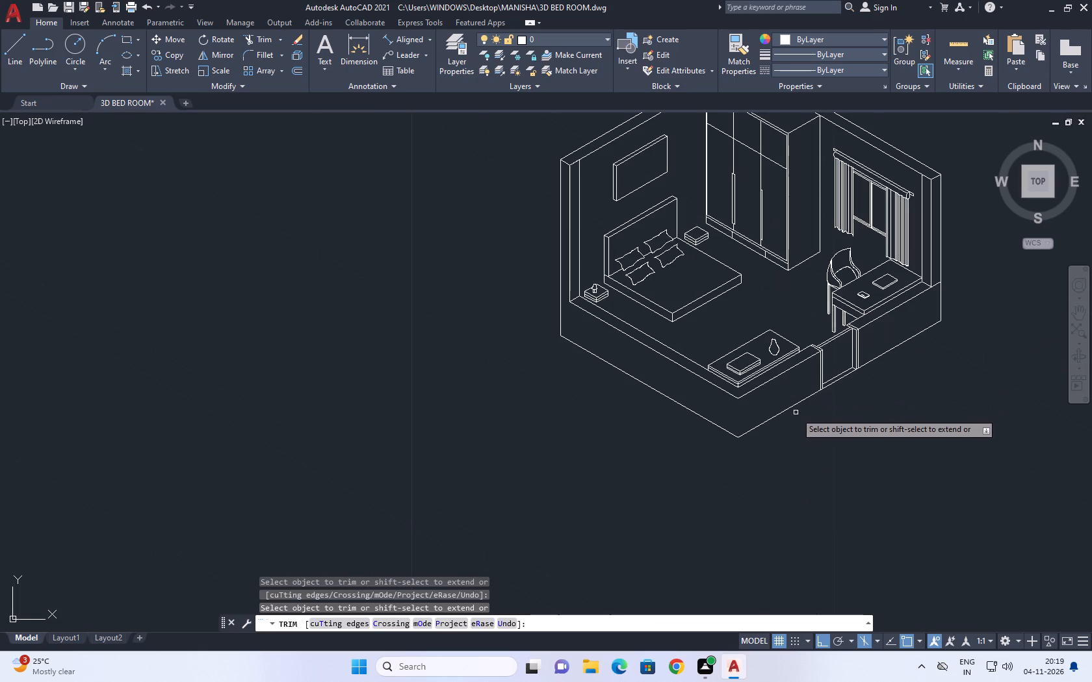
key("Escape")
middle_click_drag(660, 332, 569, 427)
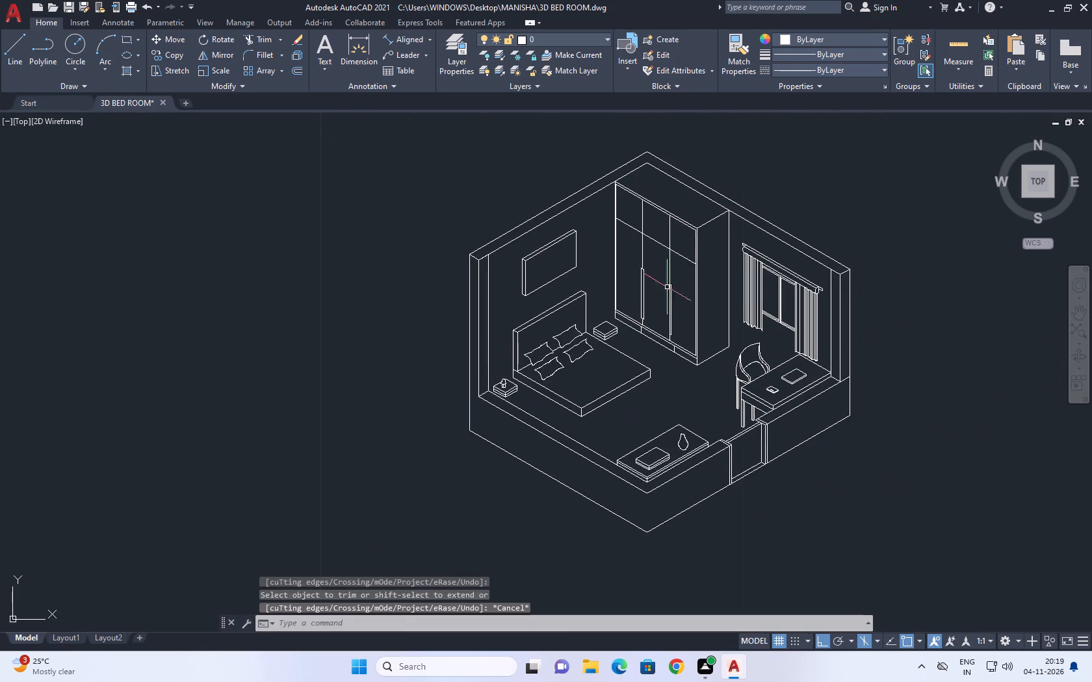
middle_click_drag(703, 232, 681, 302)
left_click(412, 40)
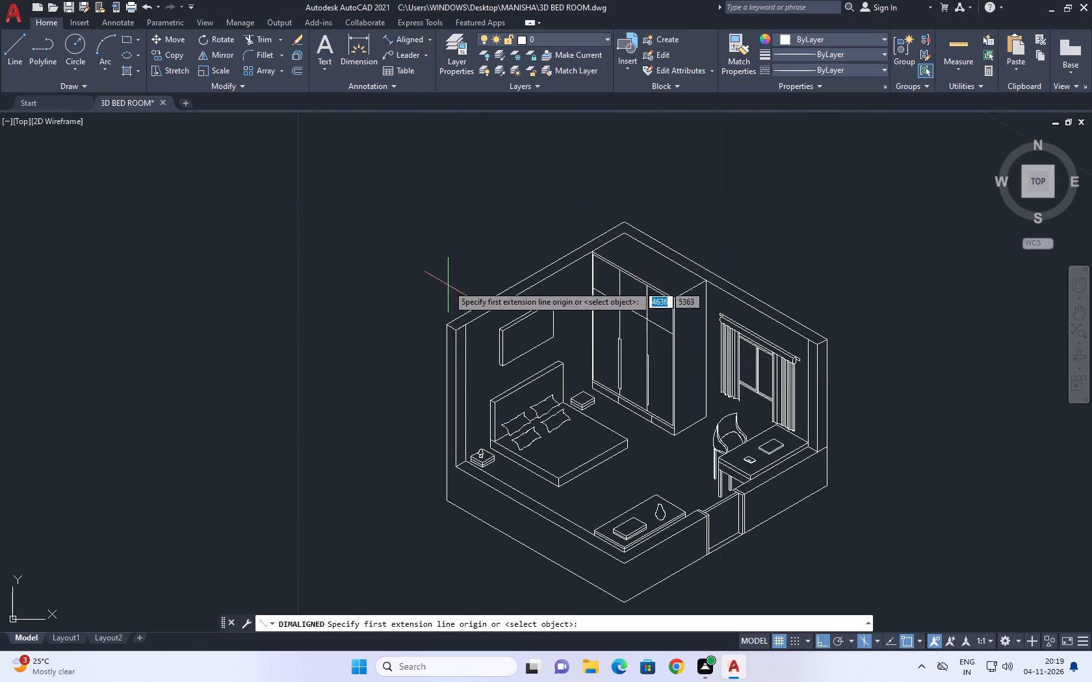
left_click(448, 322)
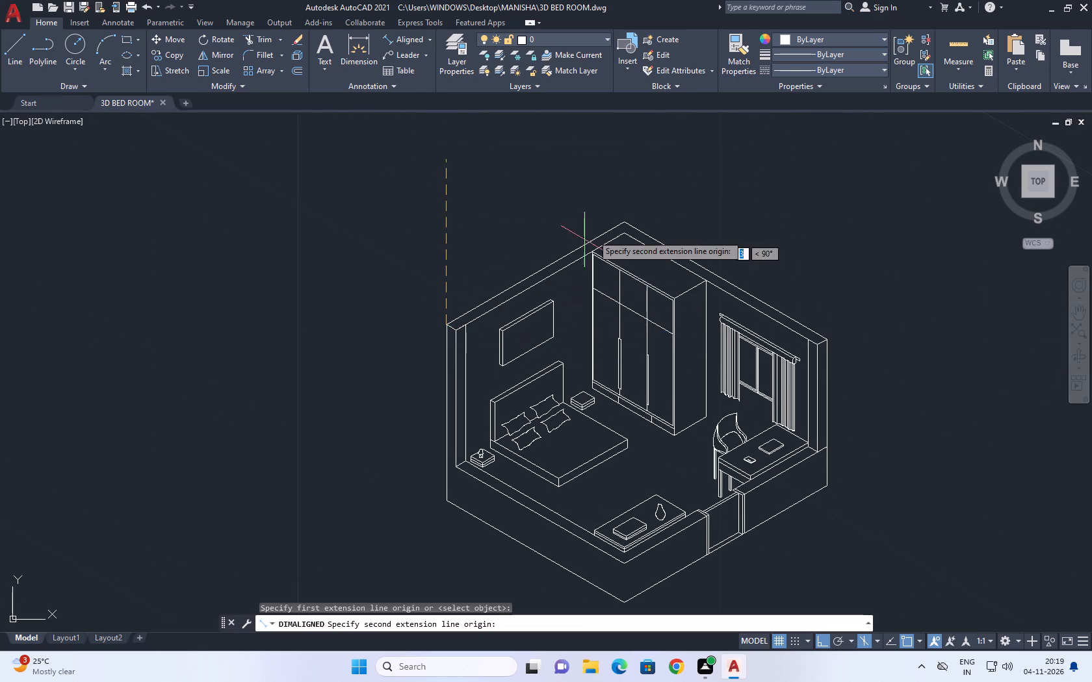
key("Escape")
Save the drawing as 3D BED ROOM in the MANISHA folder in AutoCAD 2018 format, replacing the existing file.
scroll(582, 231, "down", 1)
middle_click_drag(614, 275, 575, 265)
middle_click_drag(629, 248, 629, 255)
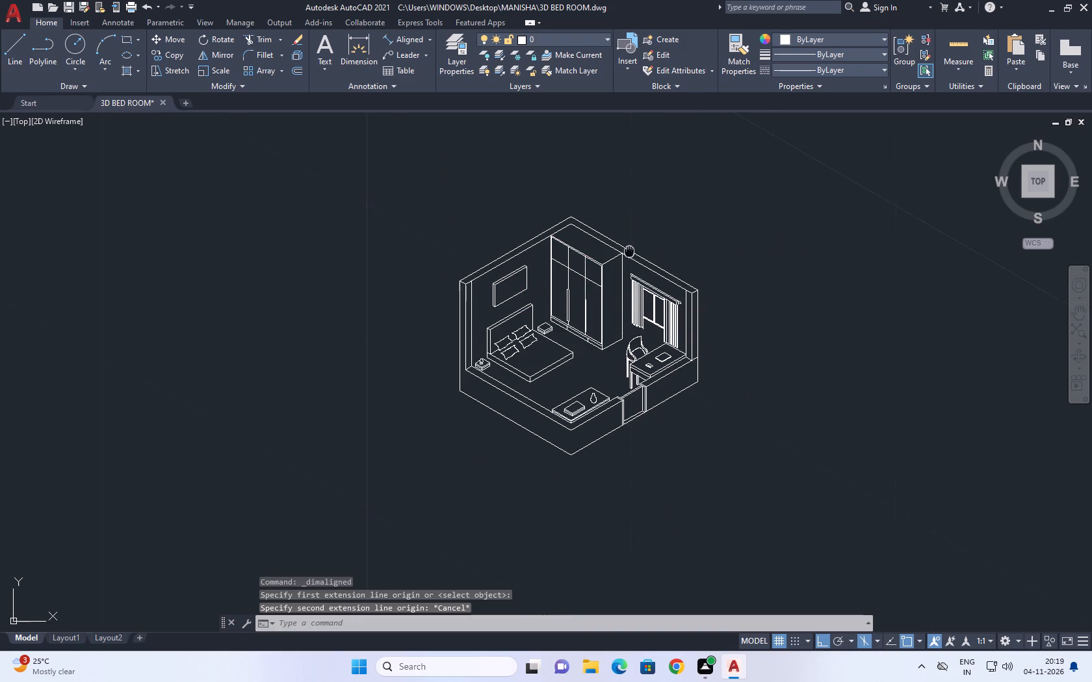
middle_click_drag(629, 255, 583, 329)
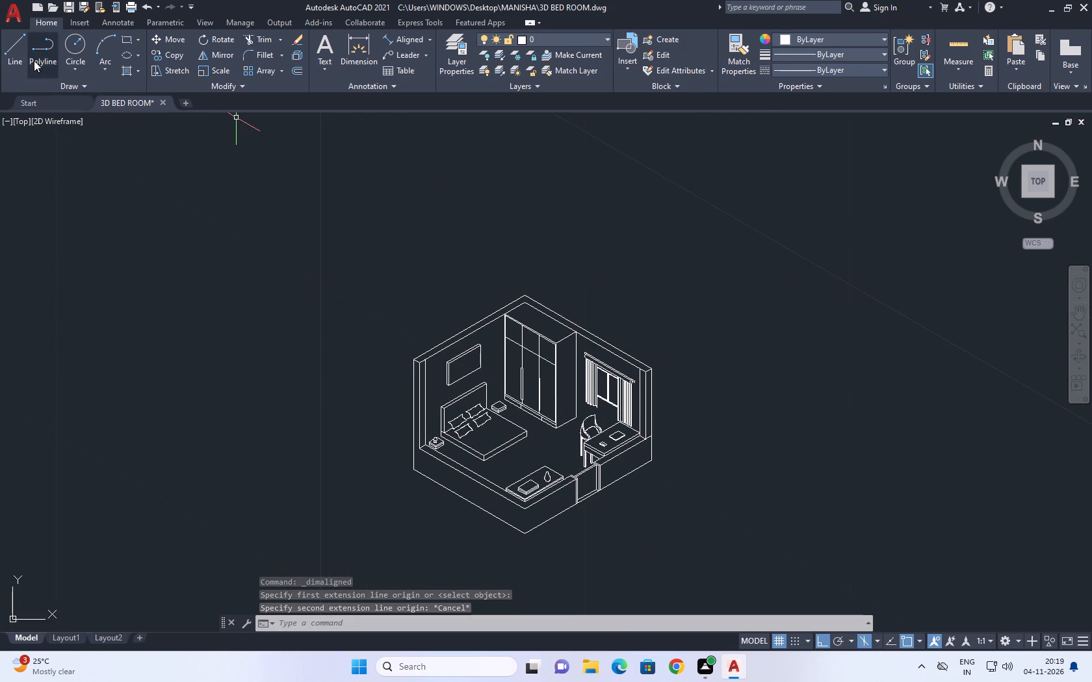
left_click(12, 20)
left_click(56, 173)
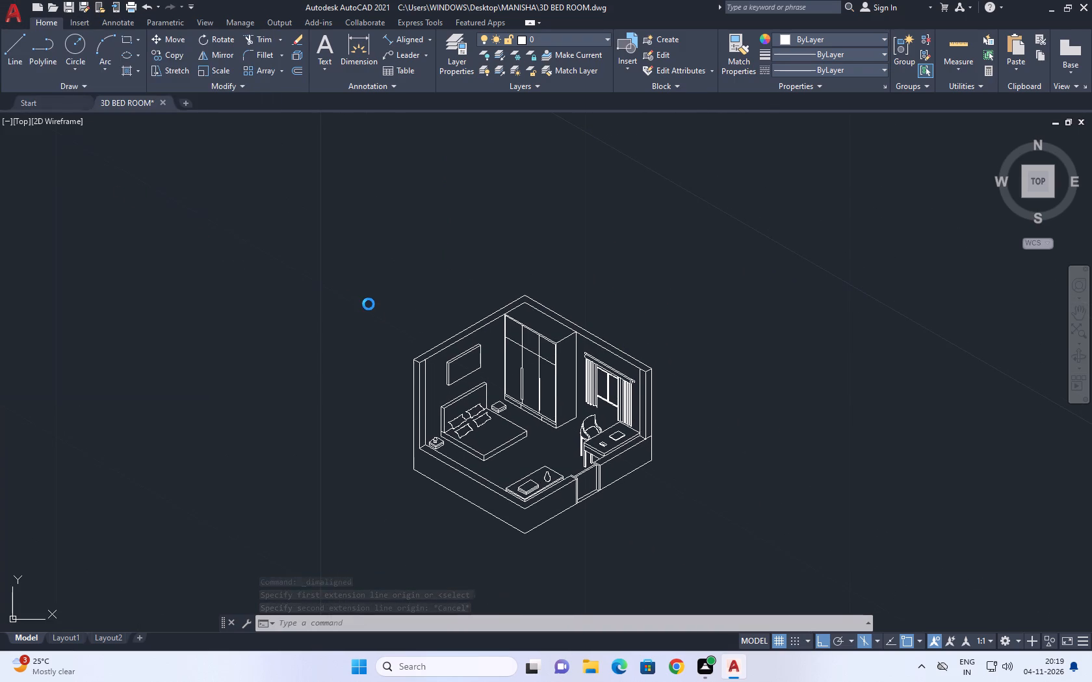
left_click(727, 449)
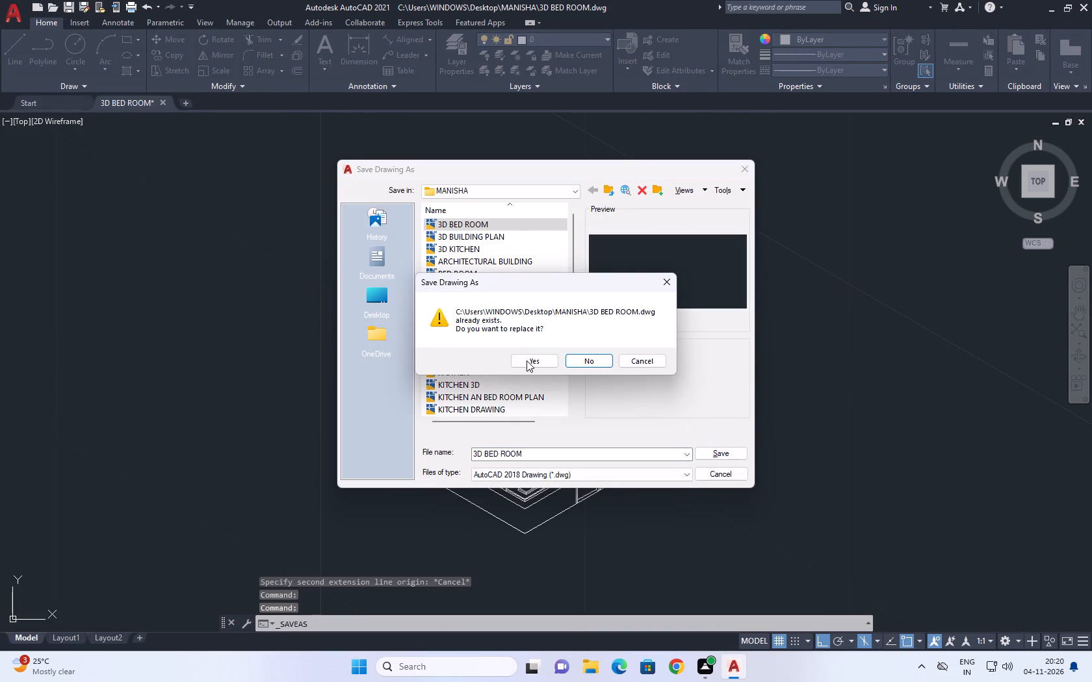
left_click(525, 359)
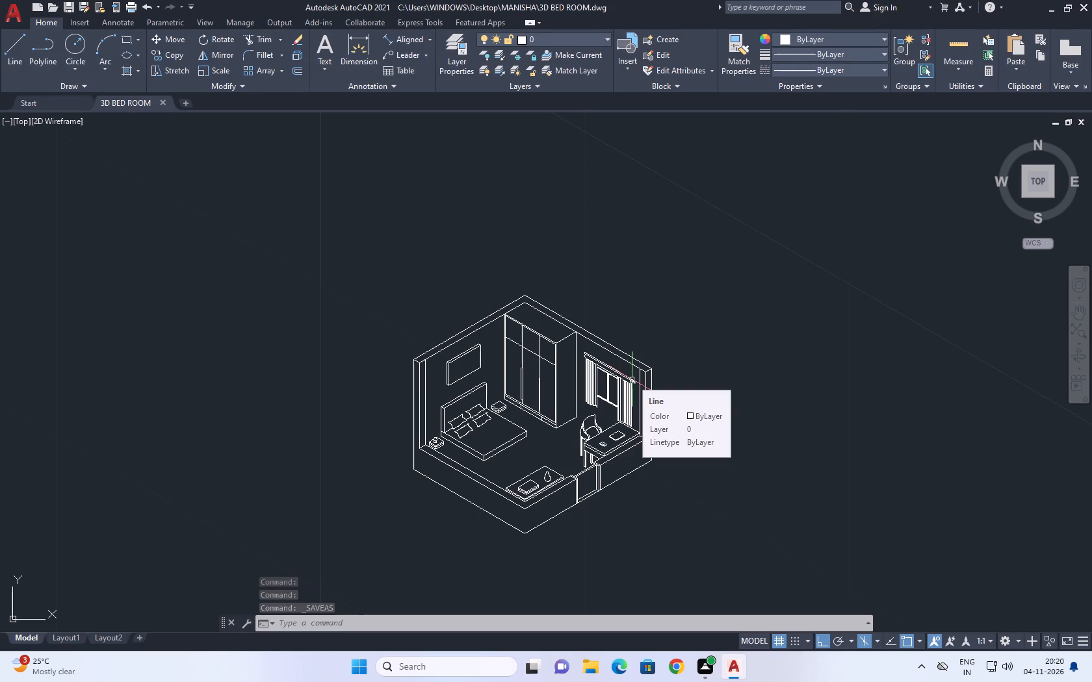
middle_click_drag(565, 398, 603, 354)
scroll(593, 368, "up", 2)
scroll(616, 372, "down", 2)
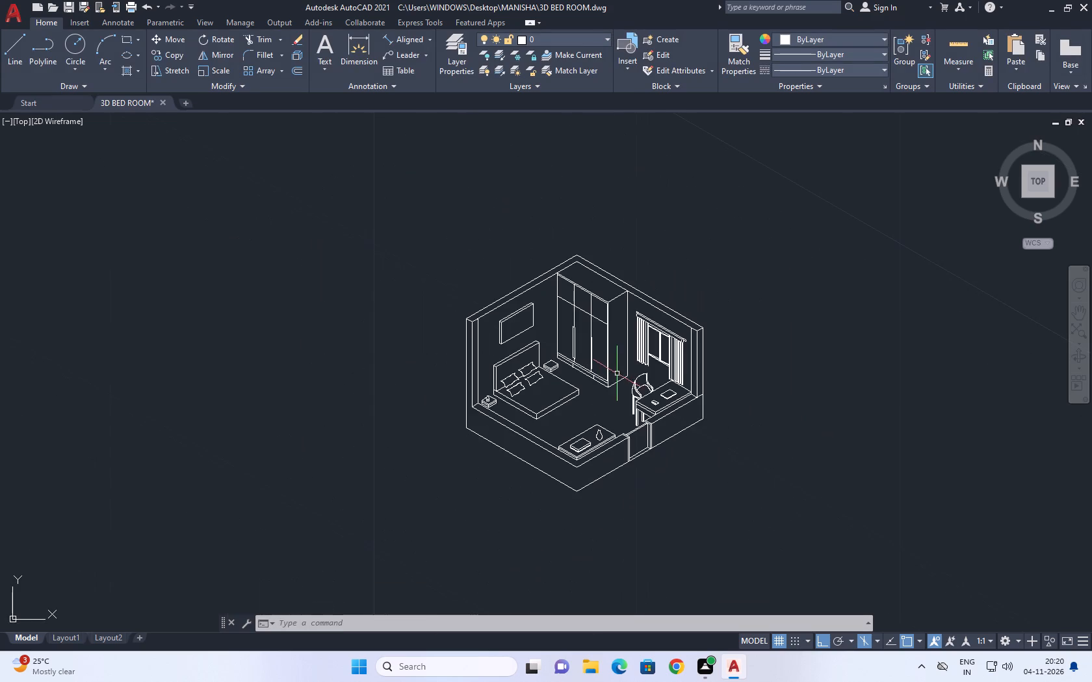
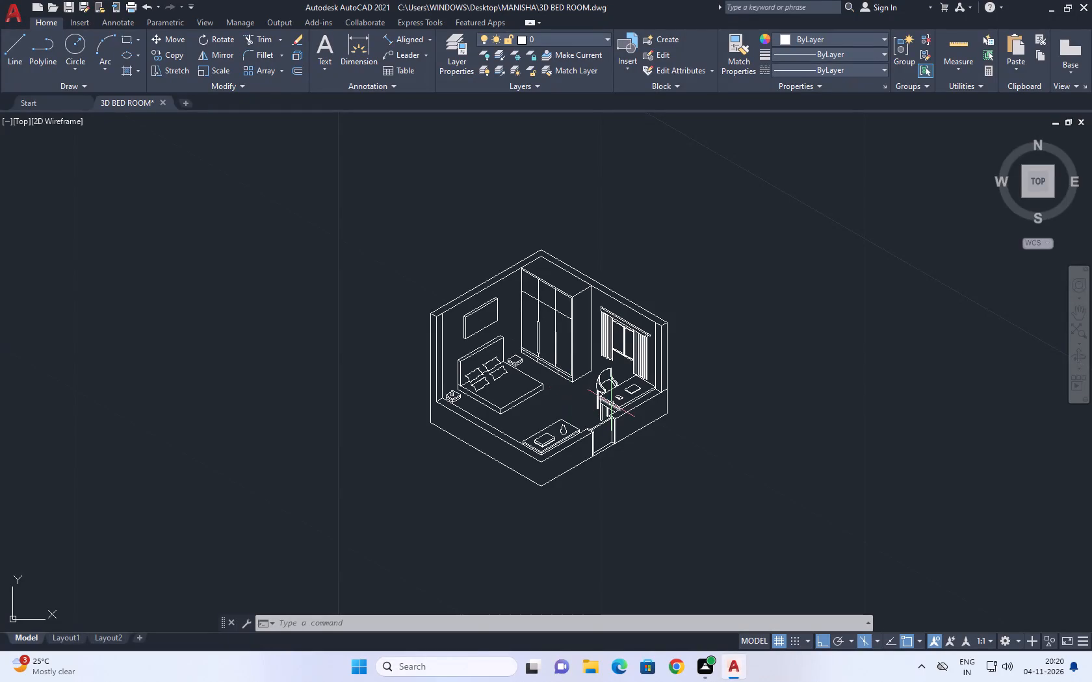
Set up a plot using the previous plot's settings, with a plot window enclosing the whole isometric bedroom.
middle_click_drag(606, 398, 639, 418)
key("ctrl+p")
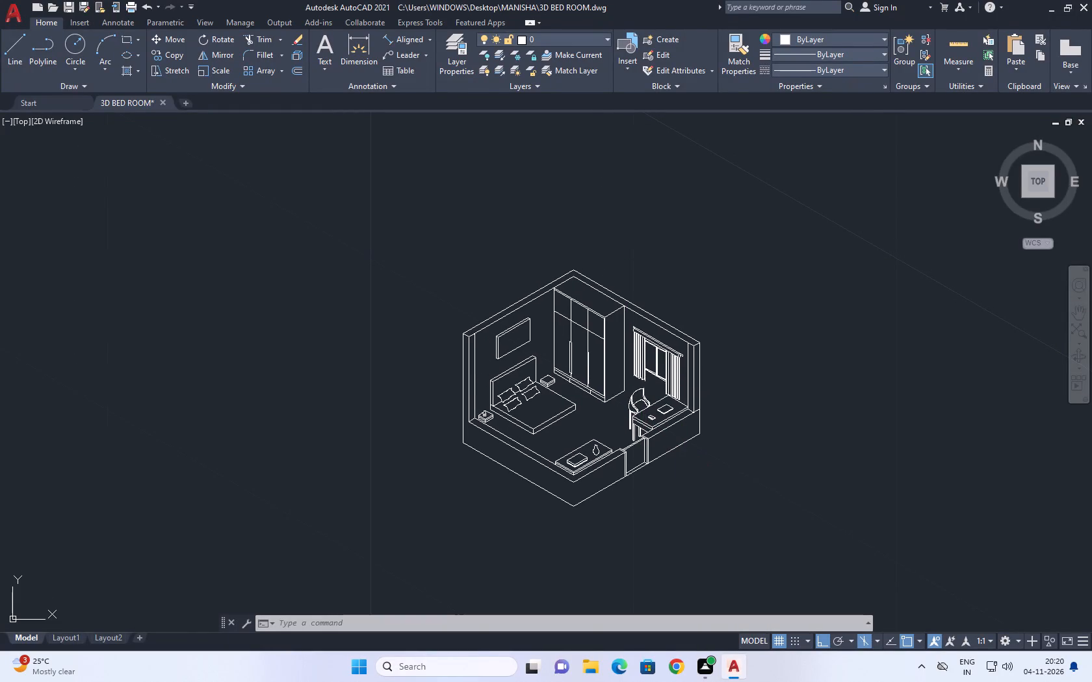
left_click(501, 192)
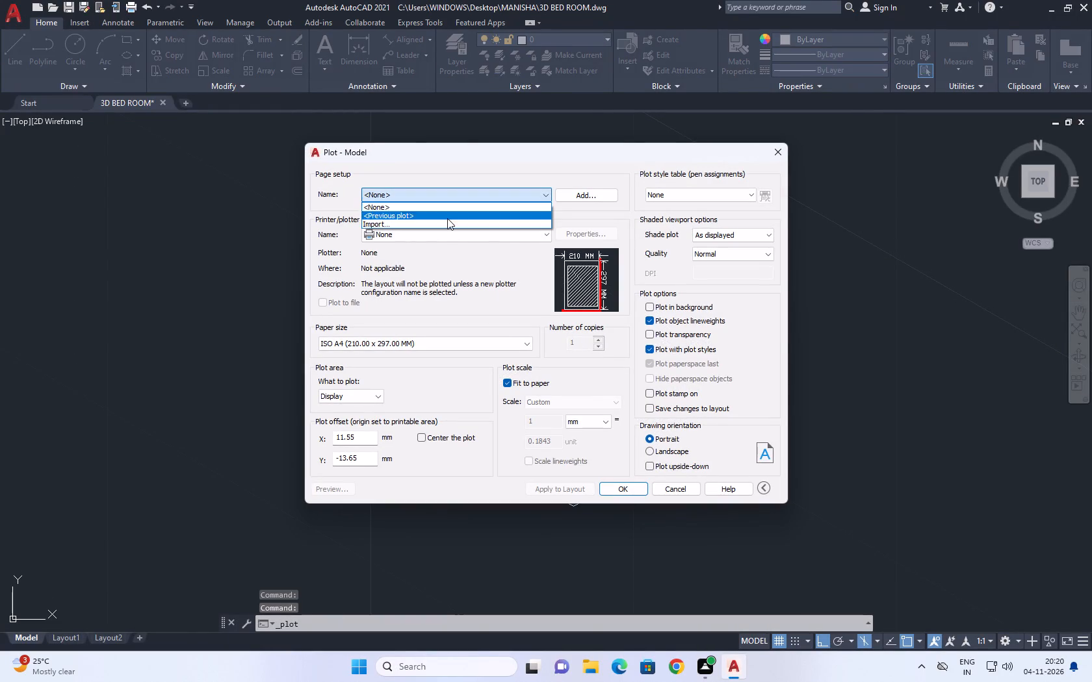
left_click(448, 220)
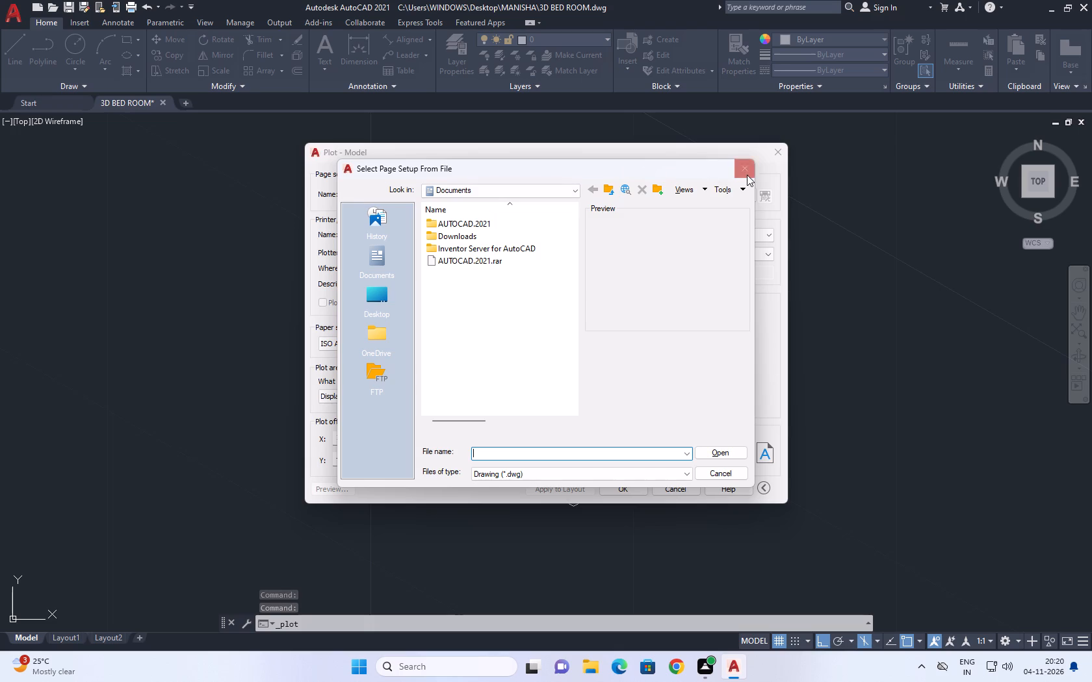
left_click(747, 175)
left_click(536, 197)
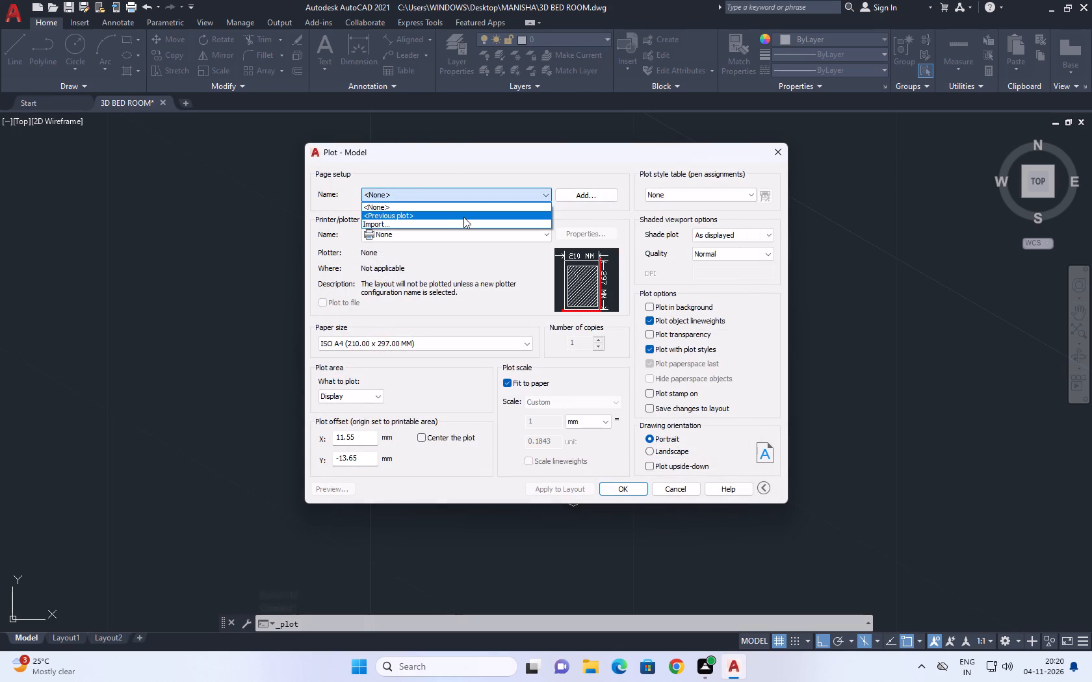
left_click(463, 217)
left_click(430, 396)
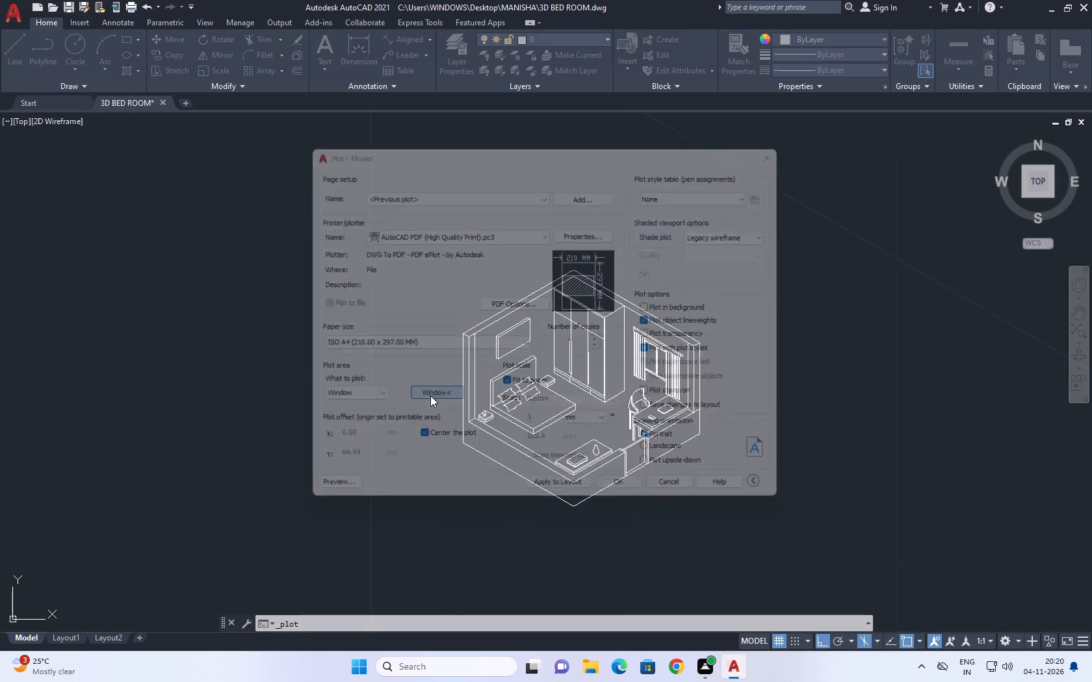
left_click(448, 251)
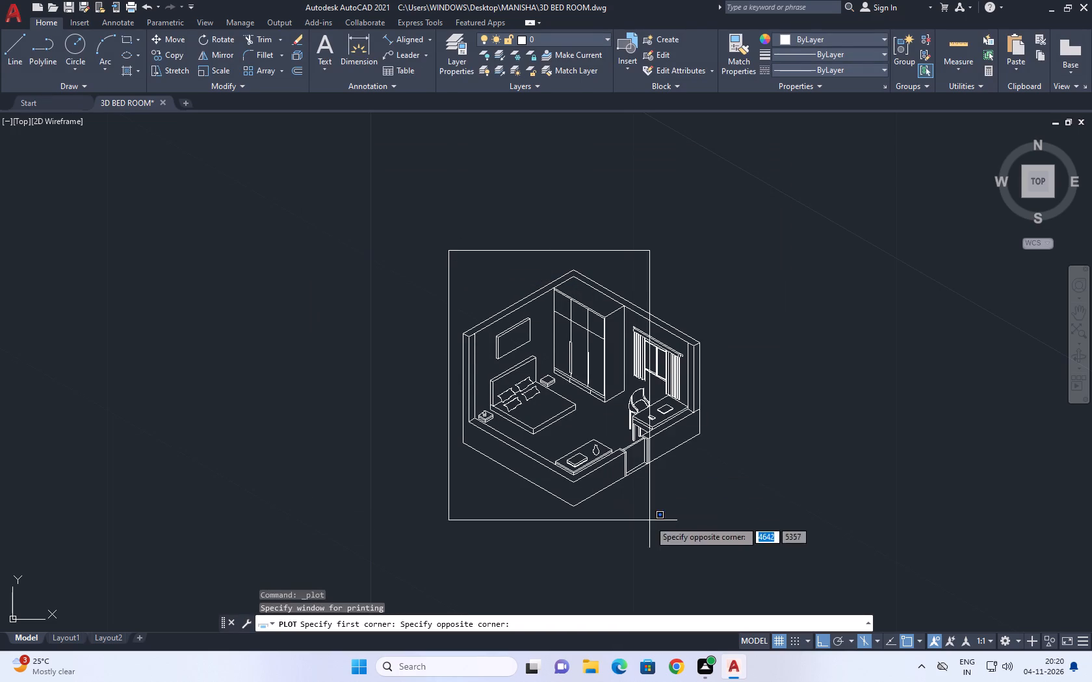
left_click(721, 518)
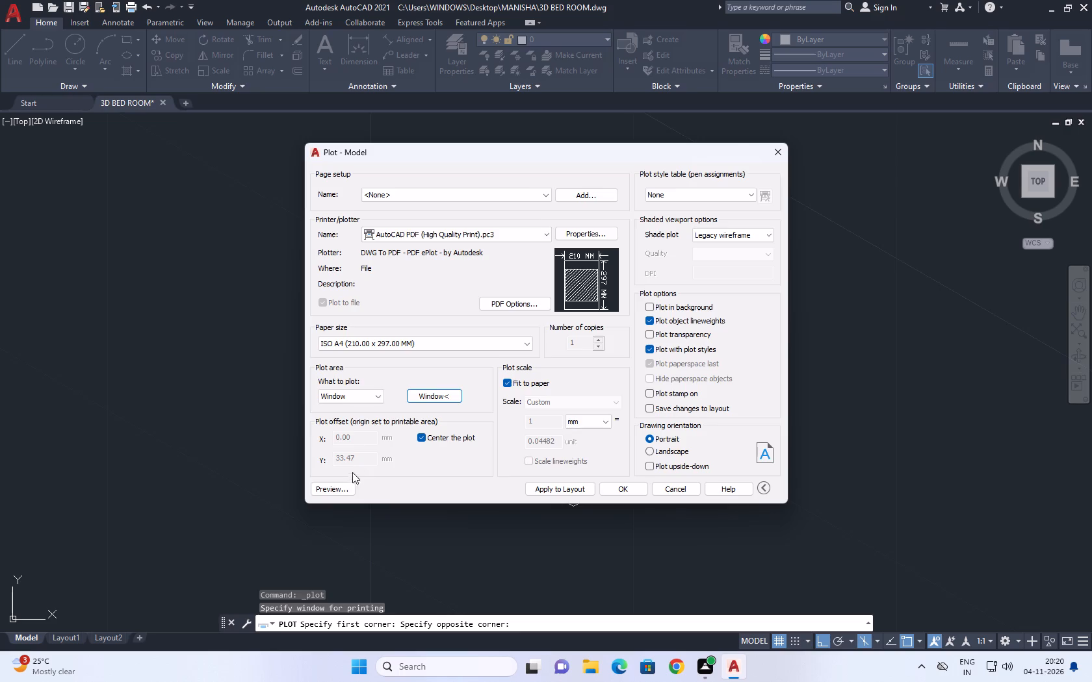
Preview the bedroom plot on the A4 sheet and return to the plot settings.
left_click(334, 487)
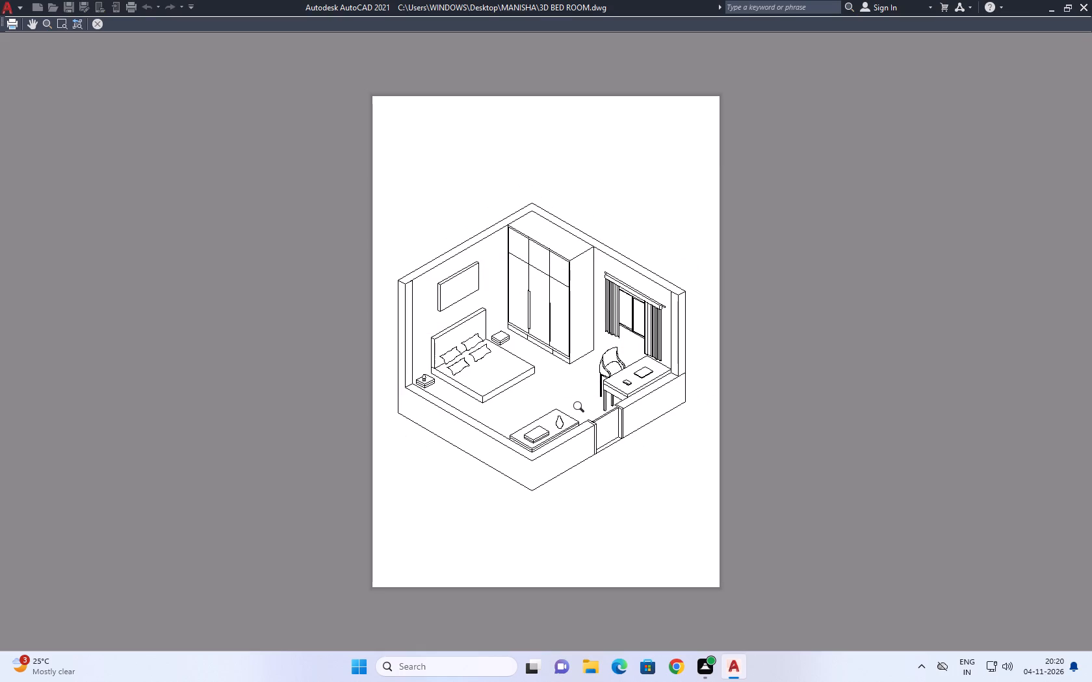
key("Return")
Plot the bedroom to 3D BED ROOM-Model.pdf in the MANISHA folder on the desktop and close the opened PDF.
left_click(622, 481)
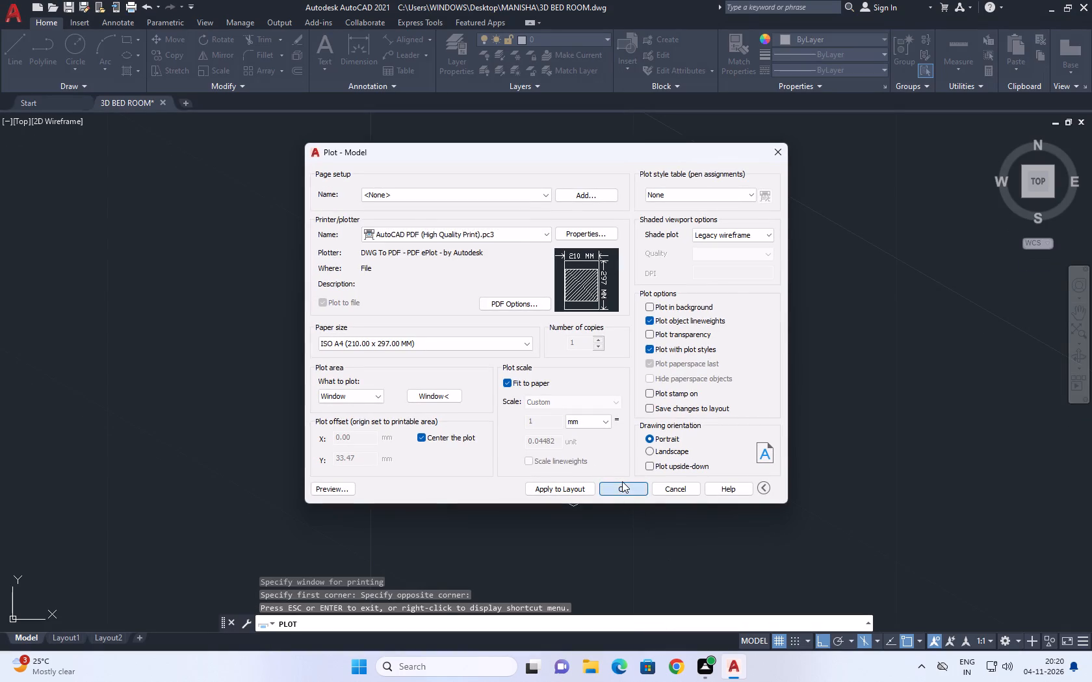
left_click(387, 286)
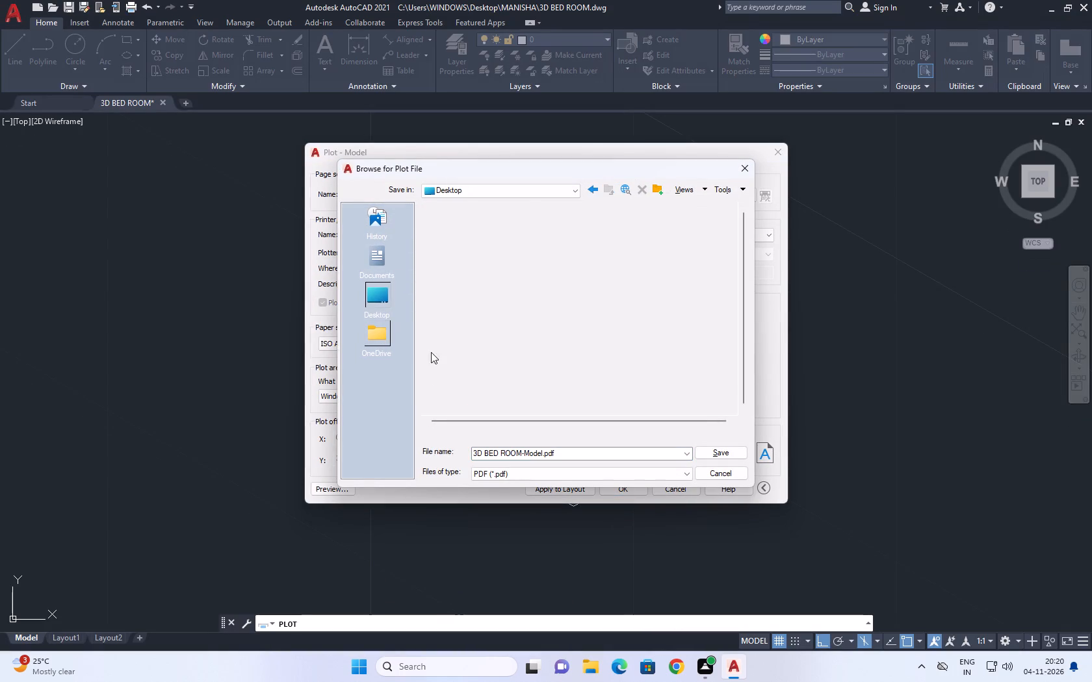
double_click(483, 373)
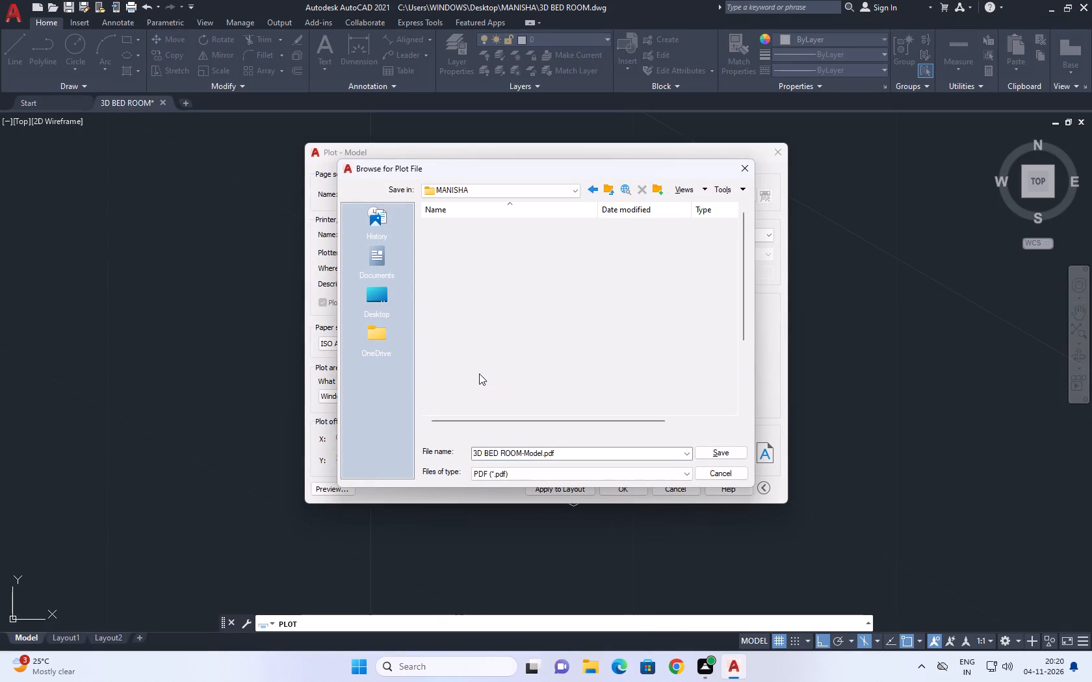
left_click(730, 451)
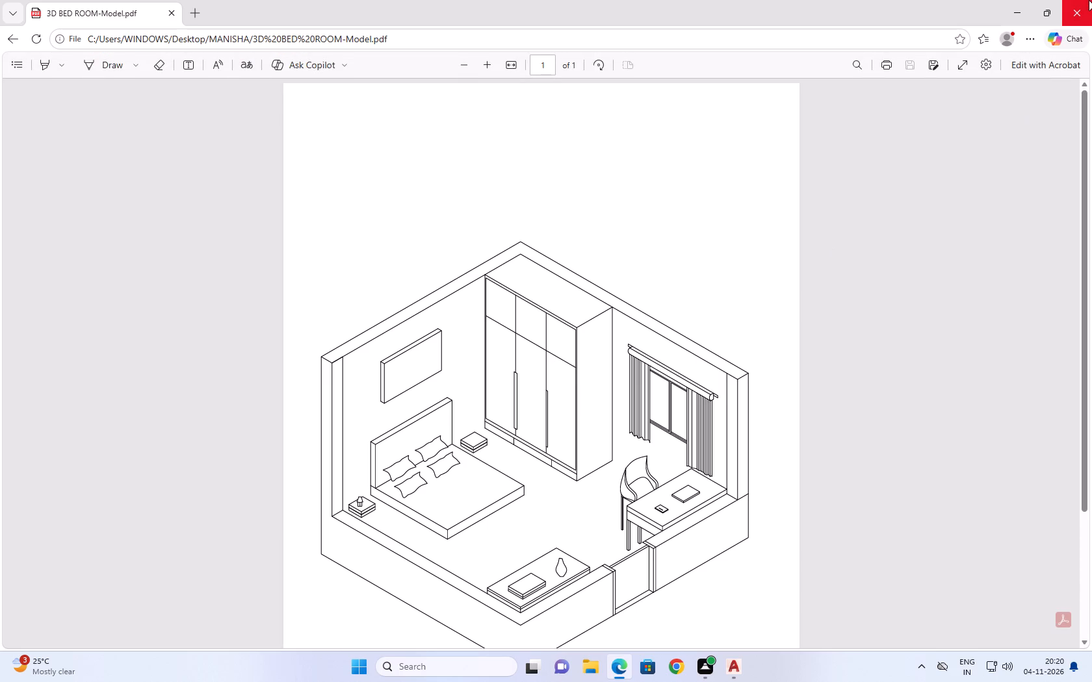
left_click(1084, 5)
Query the drawing's log file name with LOGFILENAME.
middle_click_drag(748, 379, 666, 388)
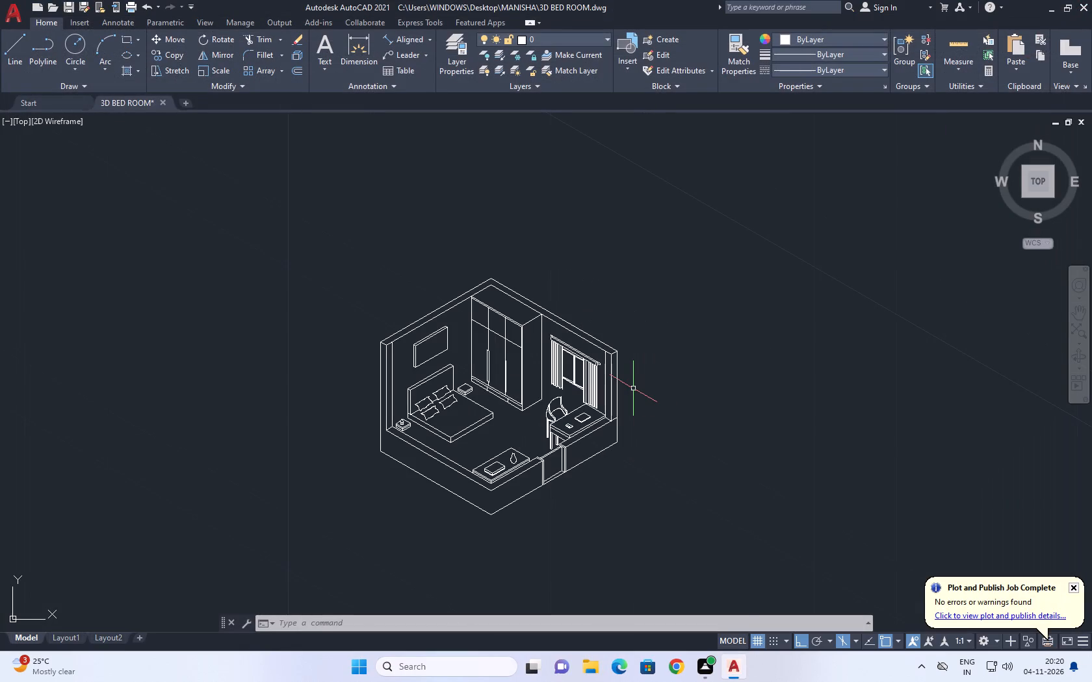
type("LOG")
key("space")
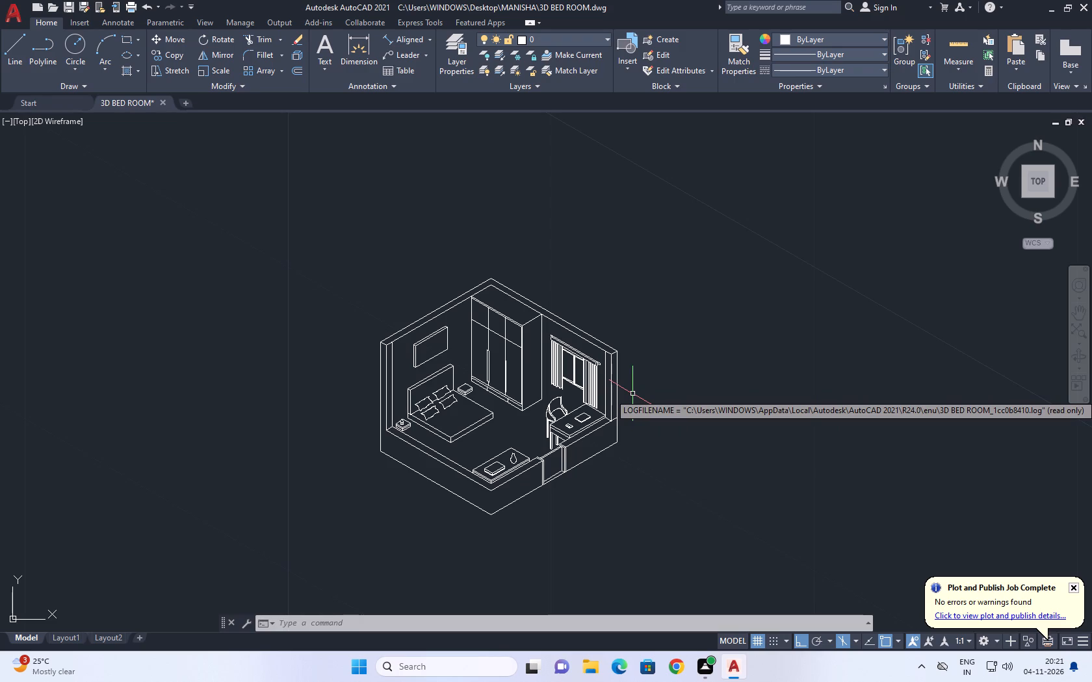
middle_click_drag(576, 501, 546, 484)
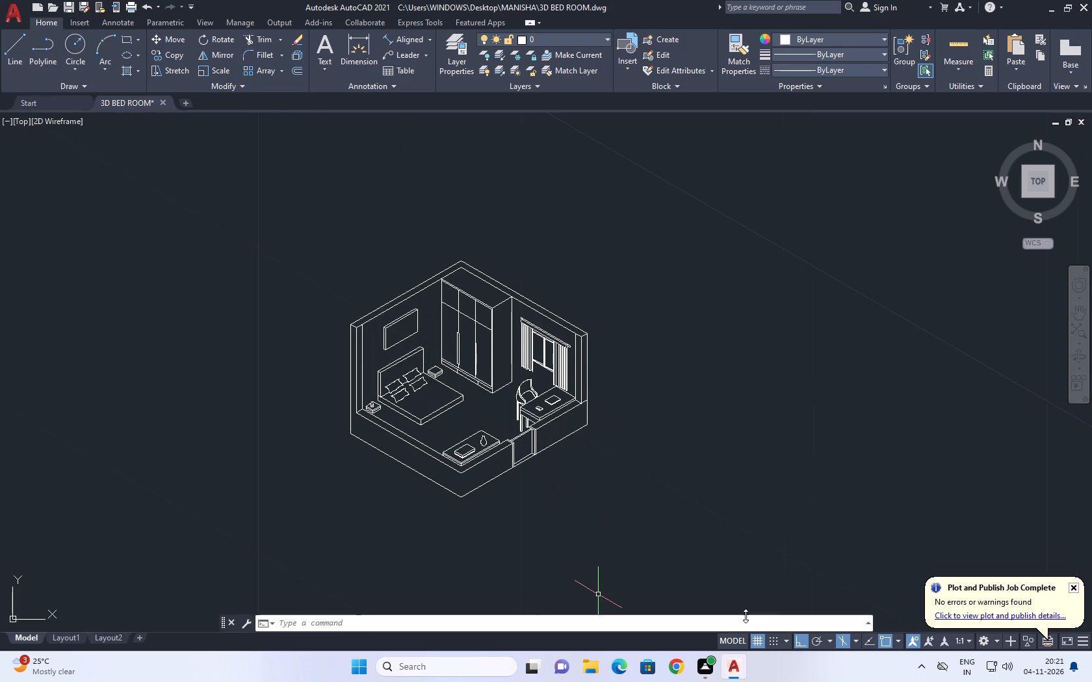